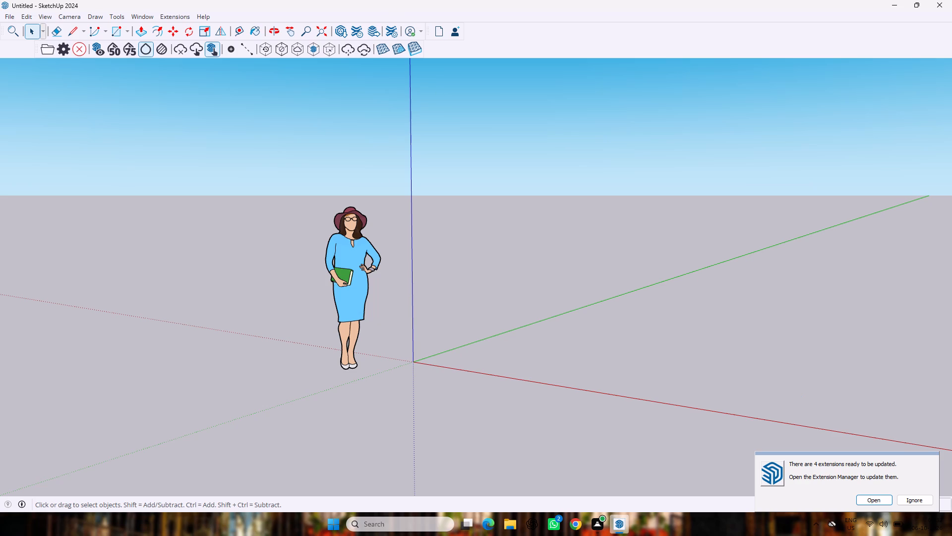
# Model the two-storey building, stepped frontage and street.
# Dismiss the extension update notice without opening the Extension Manager.
pyautogui.click(924, 498)
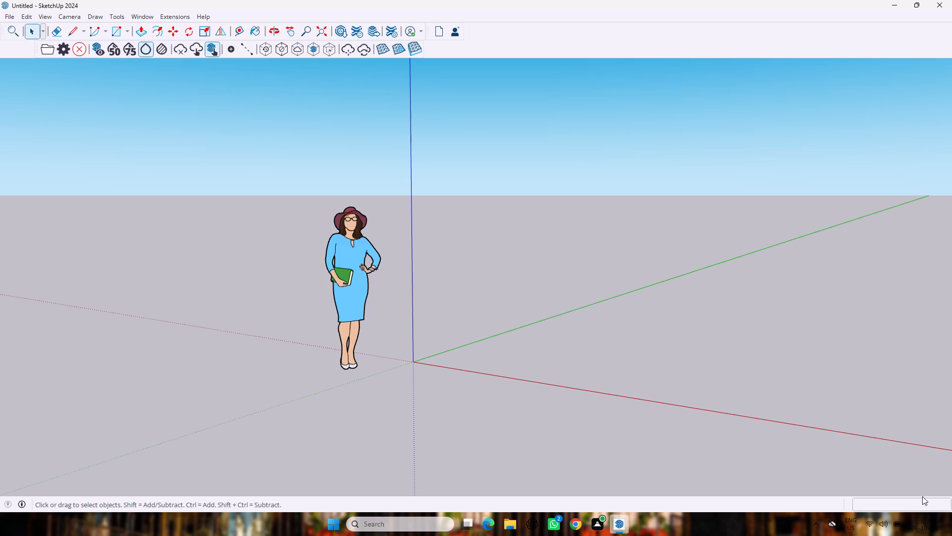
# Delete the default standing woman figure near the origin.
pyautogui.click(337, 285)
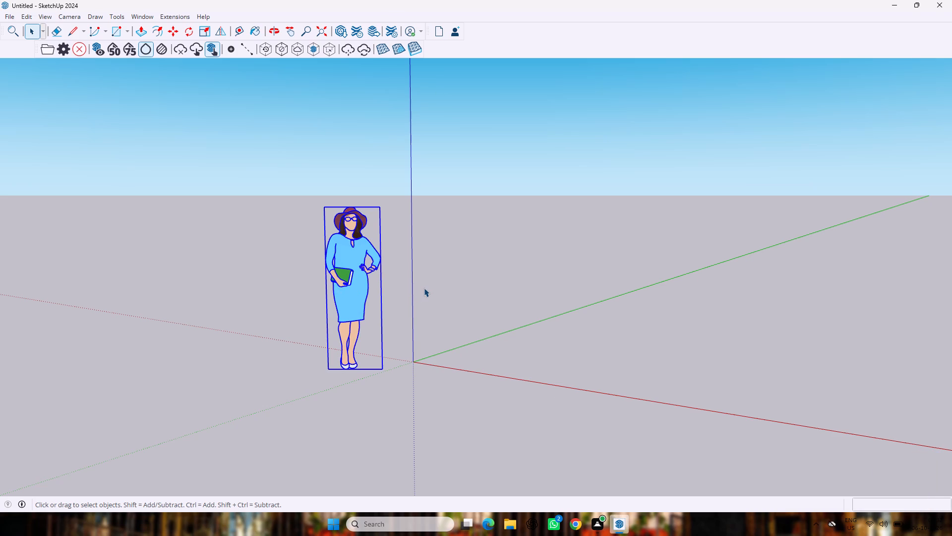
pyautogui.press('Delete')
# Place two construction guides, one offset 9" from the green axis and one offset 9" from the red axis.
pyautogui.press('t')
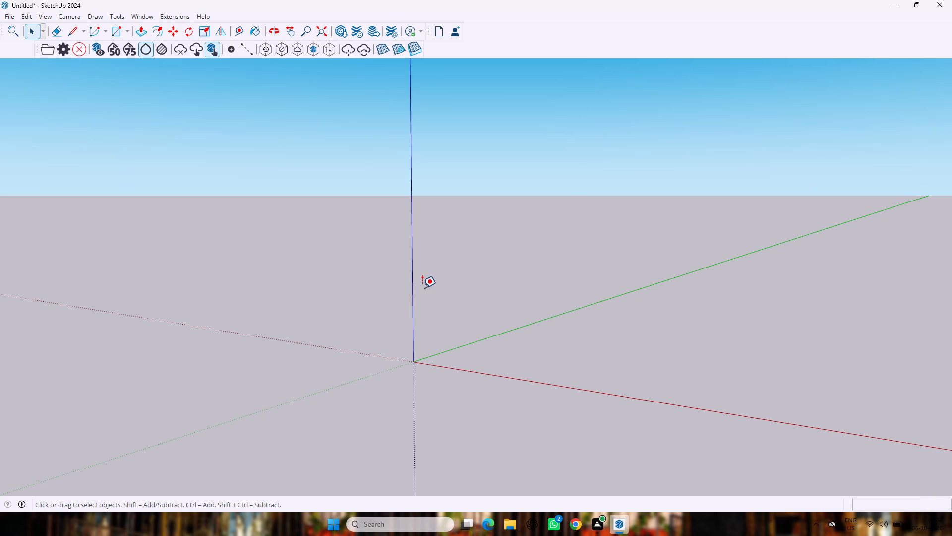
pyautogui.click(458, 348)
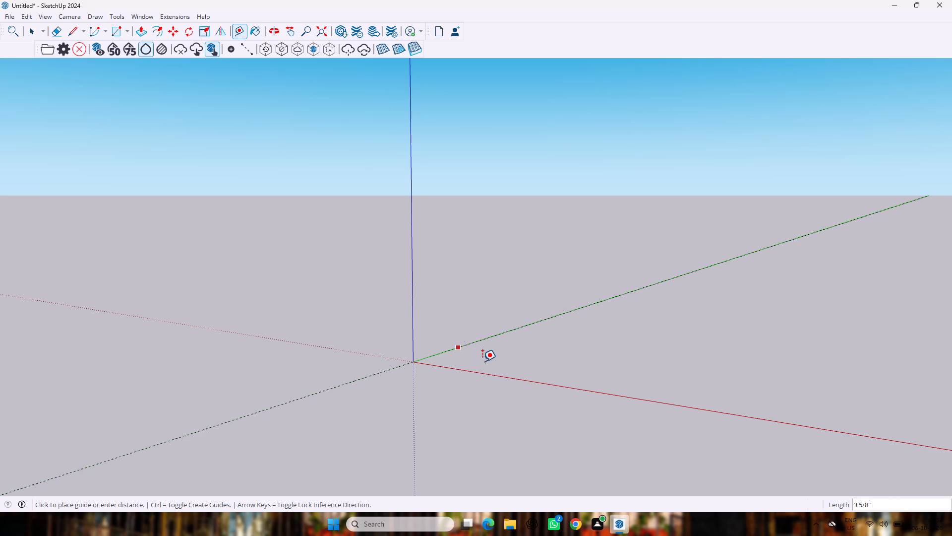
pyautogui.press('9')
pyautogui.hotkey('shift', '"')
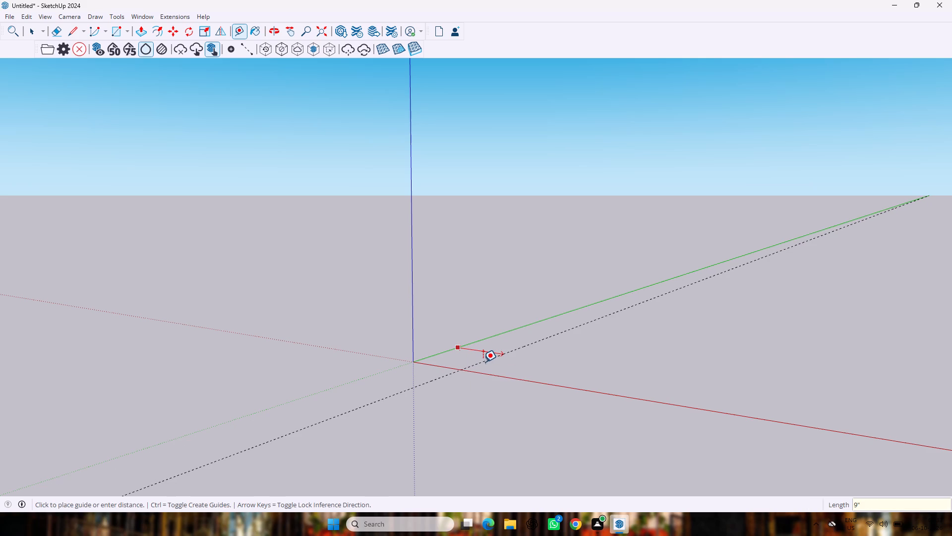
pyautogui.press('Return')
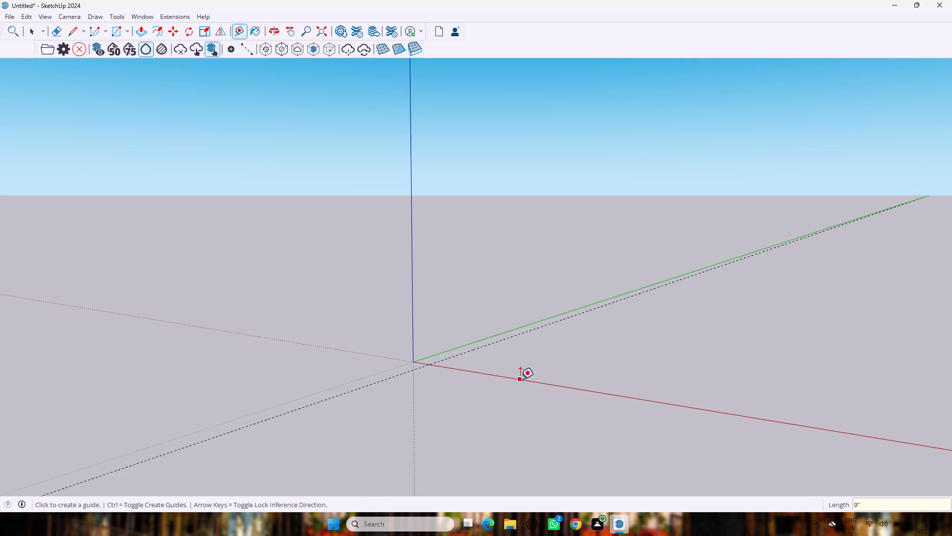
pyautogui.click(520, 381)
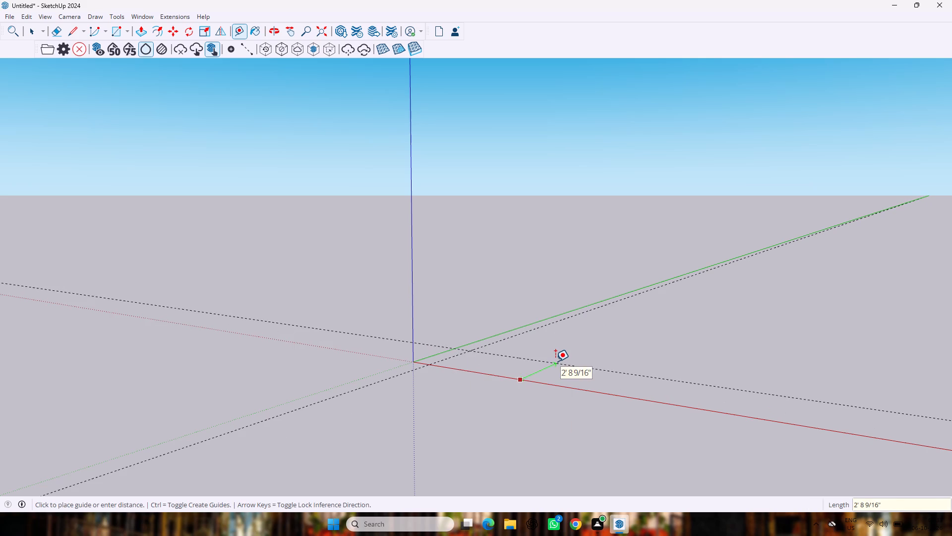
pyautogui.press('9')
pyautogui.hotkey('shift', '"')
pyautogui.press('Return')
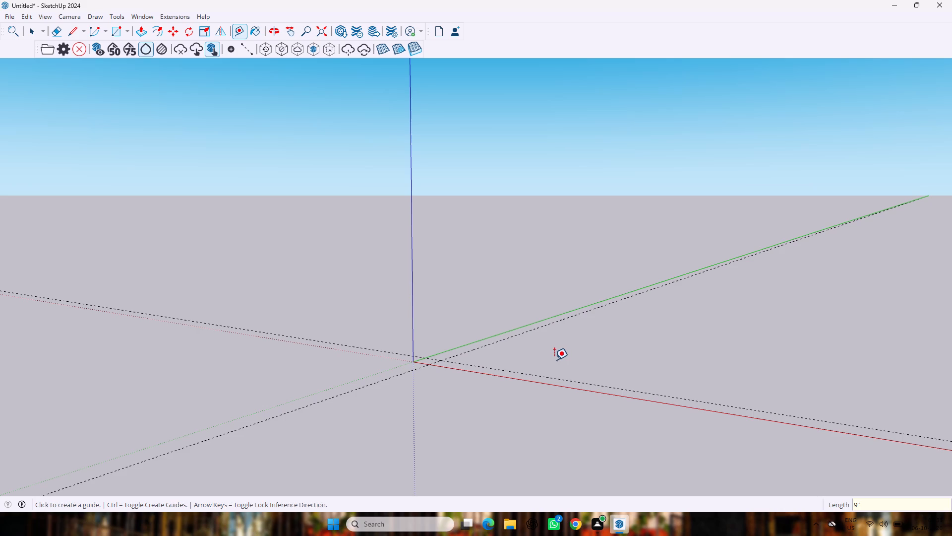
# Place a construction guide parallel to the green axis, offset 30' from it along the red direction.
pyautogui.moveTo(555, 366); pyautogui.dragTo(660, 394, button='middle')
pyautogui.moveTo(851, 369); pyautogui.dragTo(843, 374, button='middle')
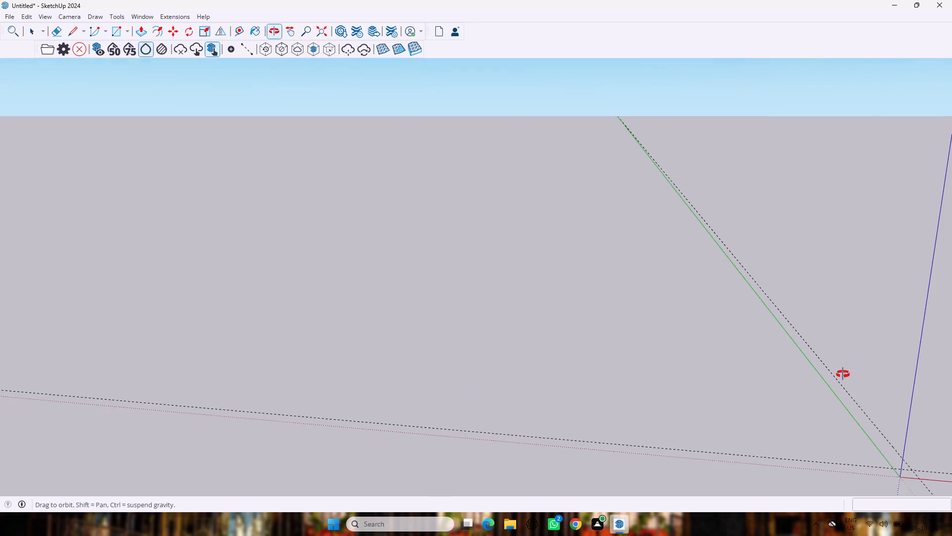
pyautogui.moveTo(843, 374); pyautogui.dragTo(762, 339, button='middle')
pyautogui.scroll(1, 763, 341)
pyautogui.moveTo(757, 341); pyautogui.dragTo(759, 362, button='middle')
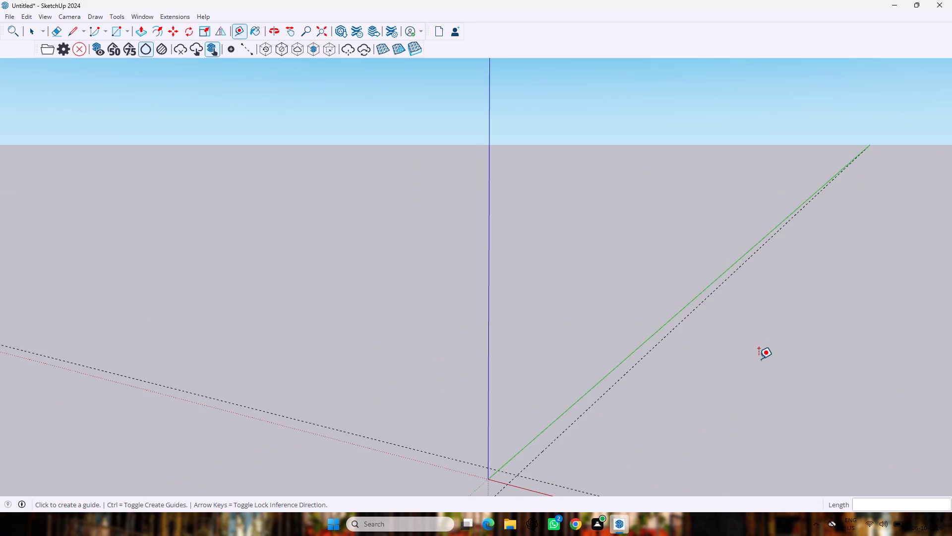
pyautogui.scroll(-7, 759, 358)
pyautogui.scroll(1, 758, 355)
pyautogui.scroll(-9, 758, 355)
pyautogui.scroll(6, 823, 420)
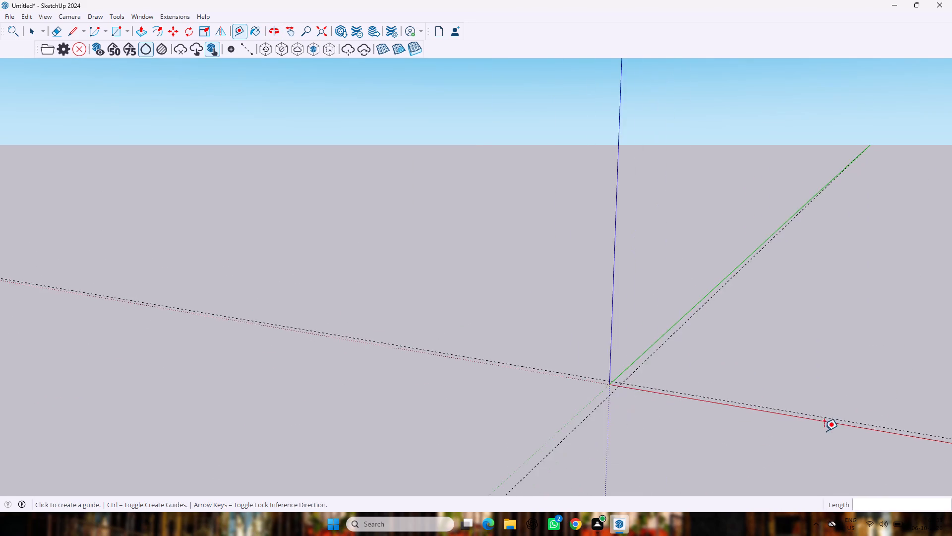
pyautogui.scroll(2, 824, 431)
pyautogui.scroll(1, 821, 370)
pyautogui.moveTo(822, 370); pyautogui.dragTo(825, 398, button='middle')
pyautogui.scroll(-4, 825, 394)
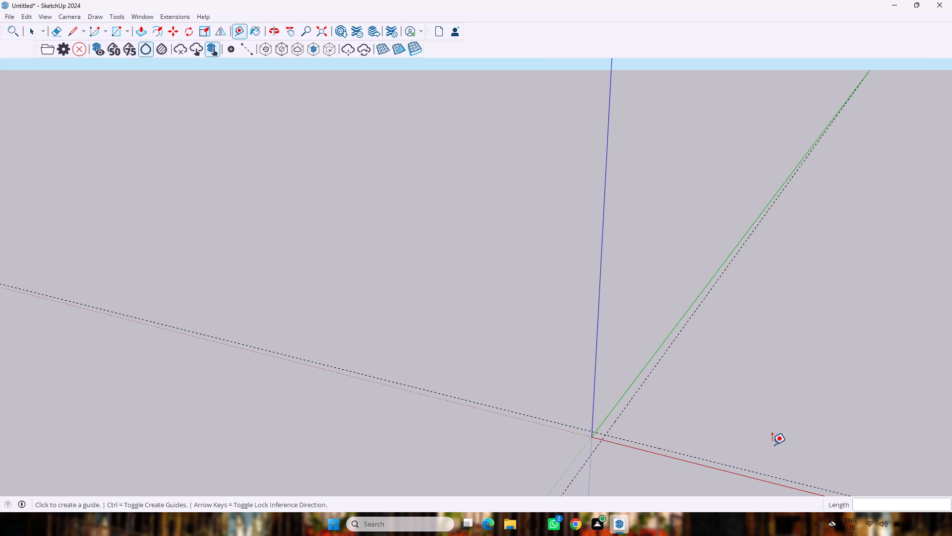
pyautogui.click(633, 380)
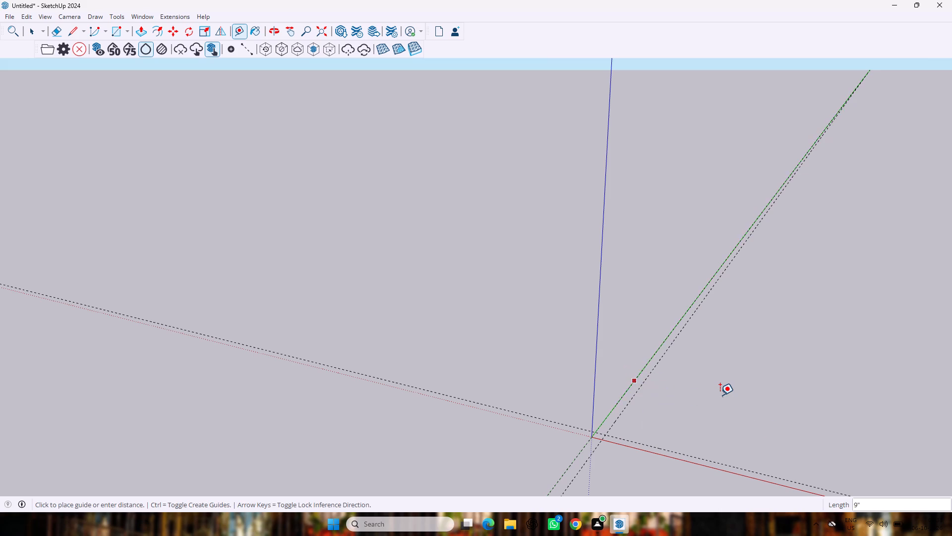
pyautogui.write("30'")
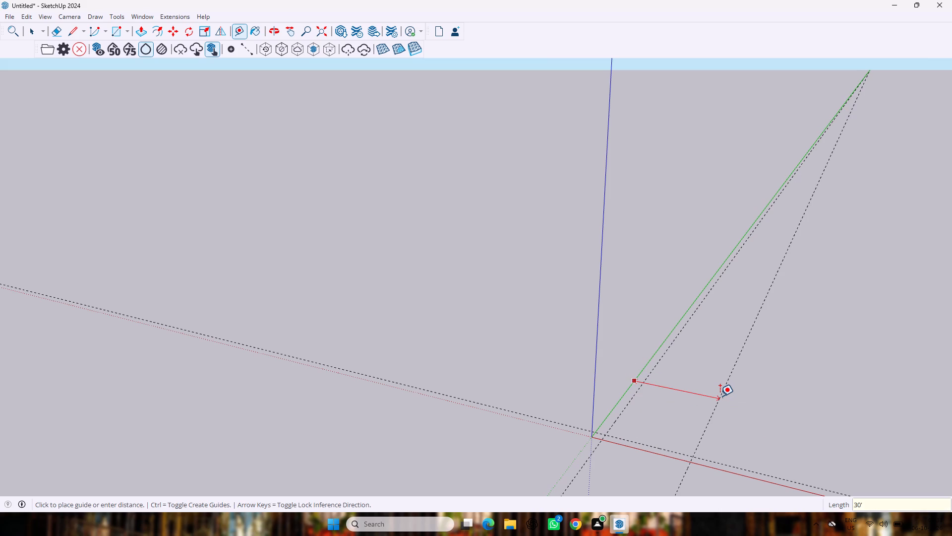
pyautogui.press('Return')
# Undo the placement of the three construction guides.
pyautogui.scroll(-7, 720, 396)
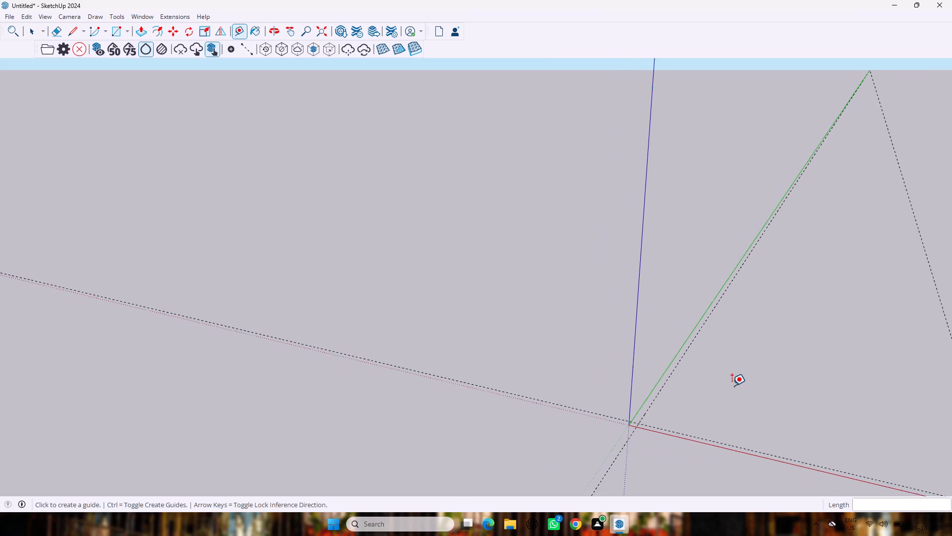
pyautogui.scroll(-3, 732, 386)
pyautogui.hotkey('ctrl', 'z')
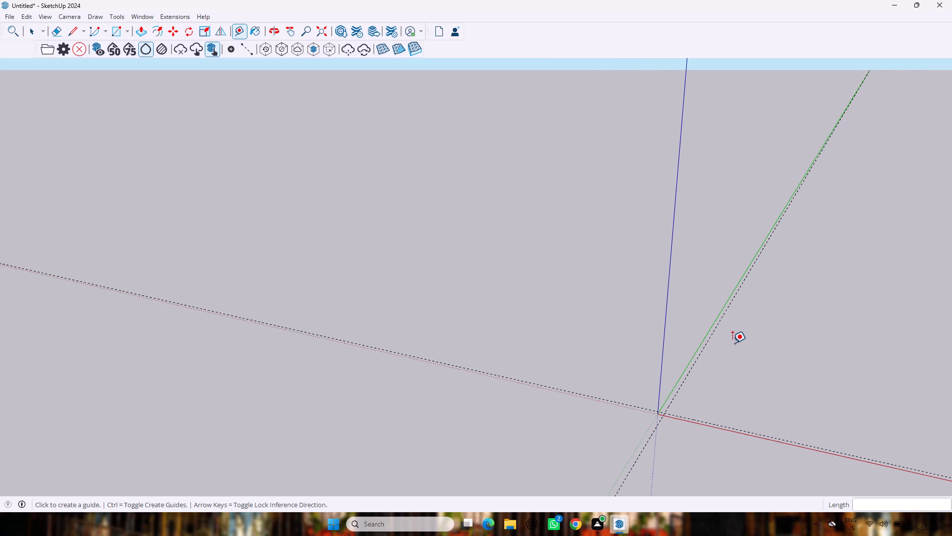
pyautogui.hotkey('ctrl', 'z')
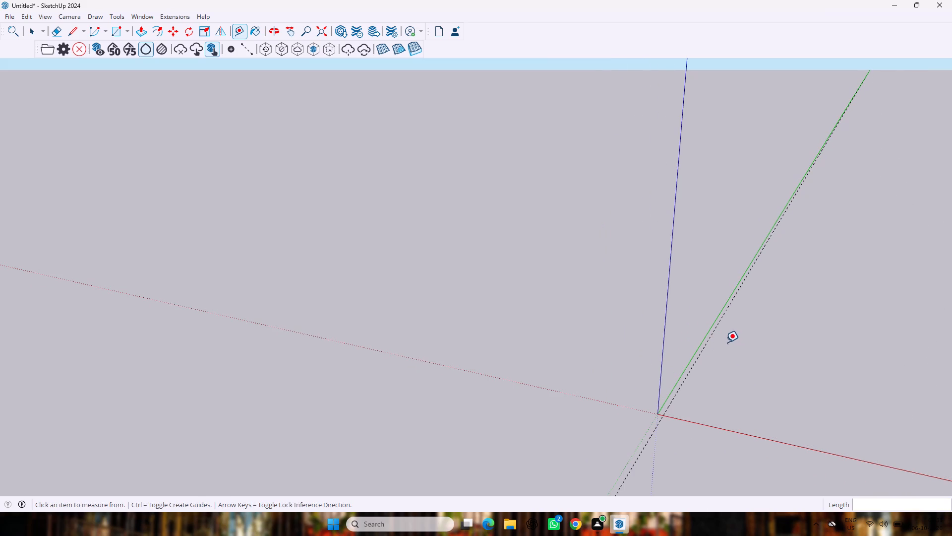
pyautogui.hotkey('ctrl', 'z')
# Zoom to fit the entire model in the view.
pyautogui.moveTo(727, 342); pyautogui.dragTo(712, 335, button='middle')
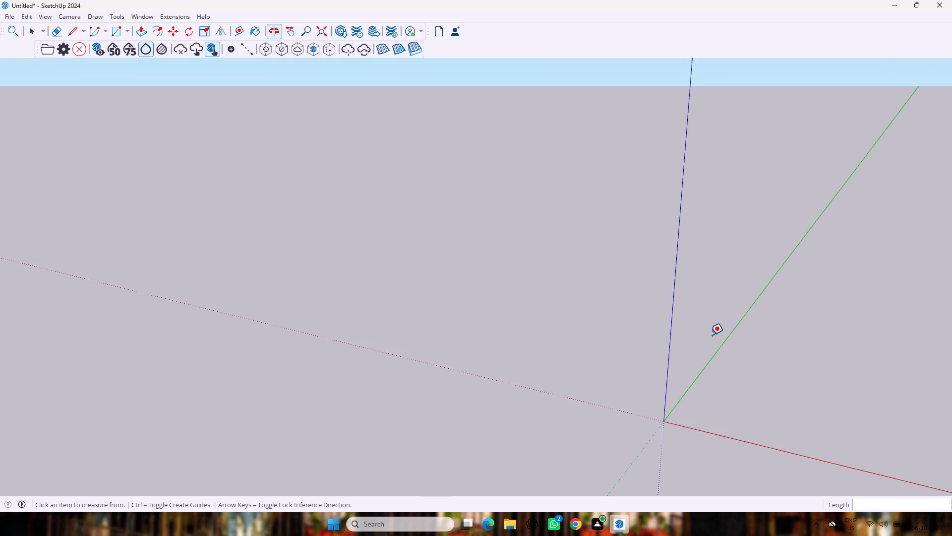
pyautogui.scroll(-11, 712, 335)
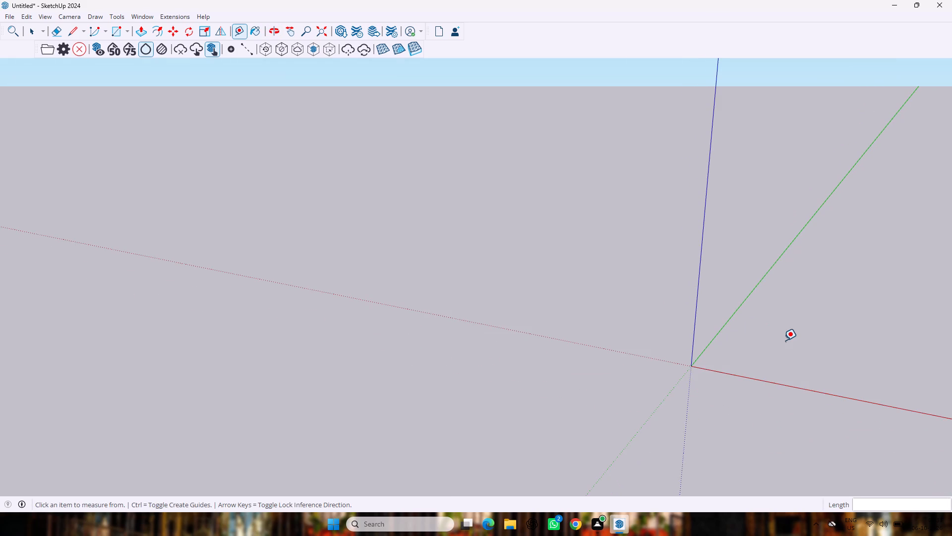
pyautogui.scroll(-2, 785, 340)
pyautogui.scroll(7, 784, 340)
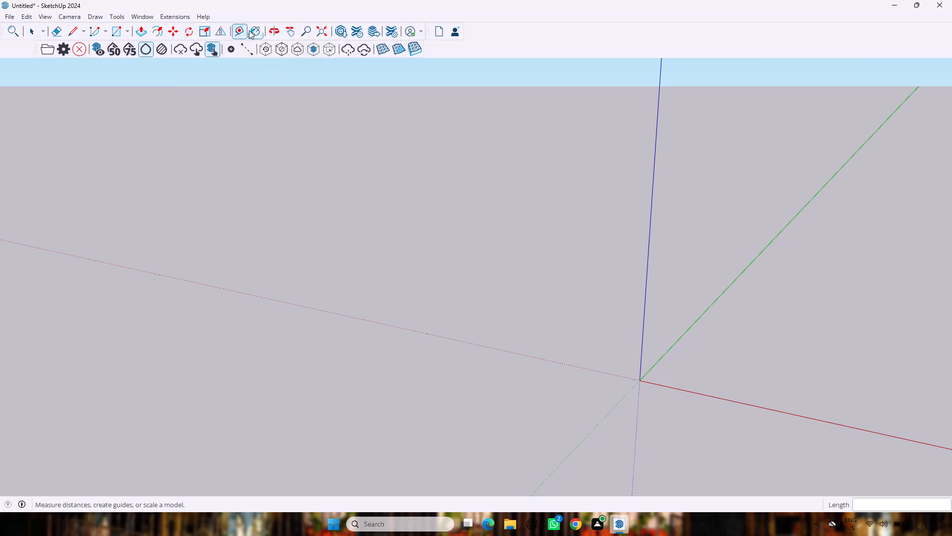
pyautogui.click(303, 34)
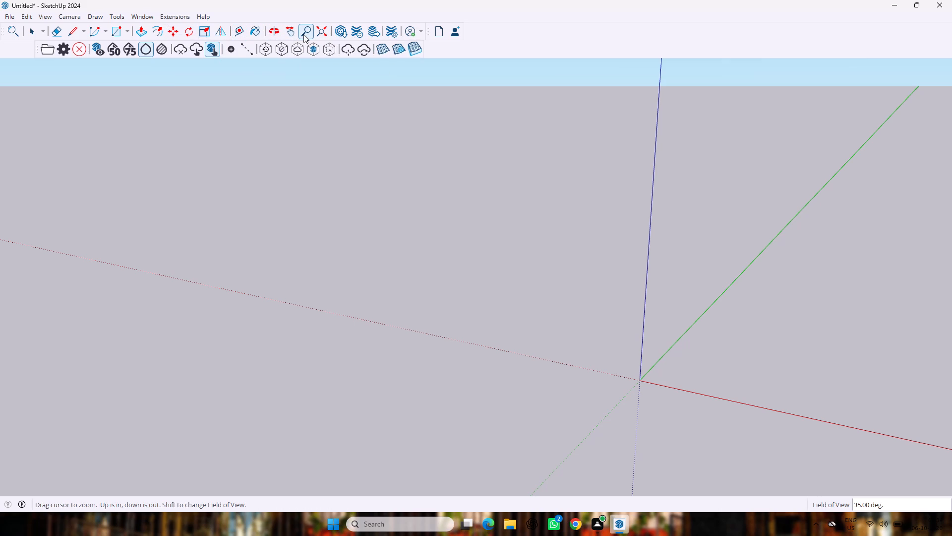
pyautogui.click(303, 34)
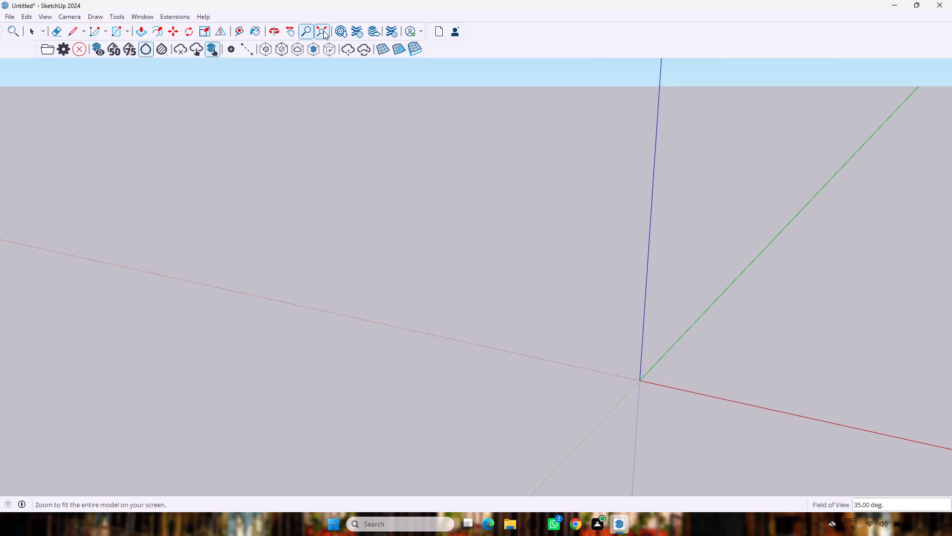
pyautogui.click(323, 31)
pyautogui.click(322, 31)
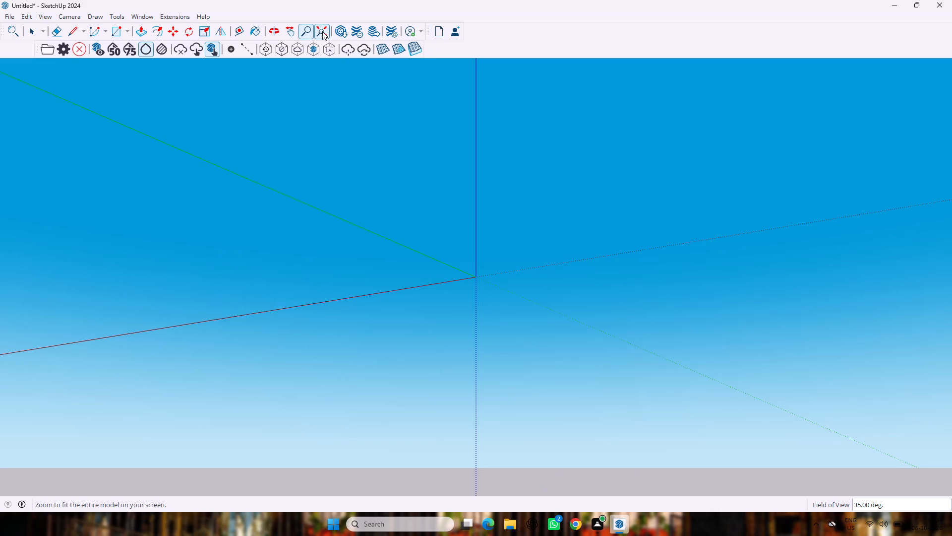
pyautogui.click(322, 31)
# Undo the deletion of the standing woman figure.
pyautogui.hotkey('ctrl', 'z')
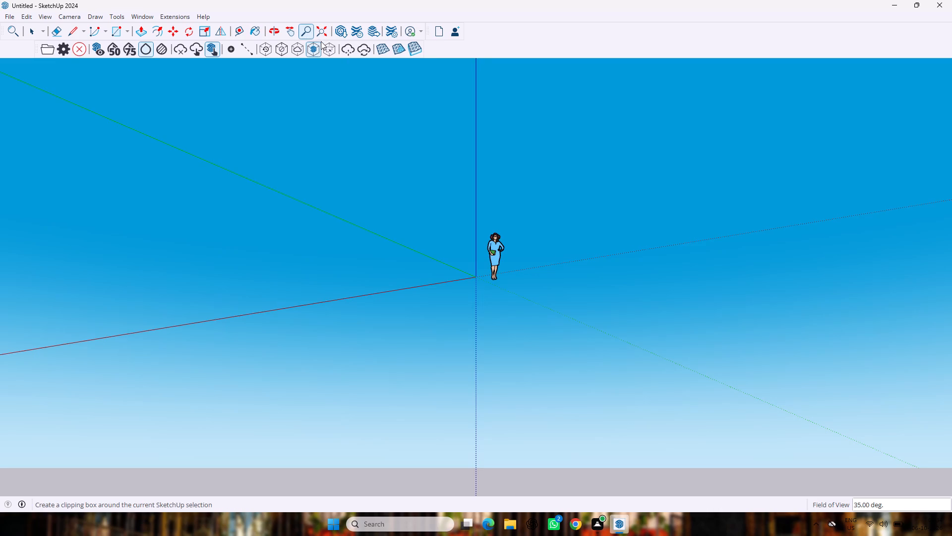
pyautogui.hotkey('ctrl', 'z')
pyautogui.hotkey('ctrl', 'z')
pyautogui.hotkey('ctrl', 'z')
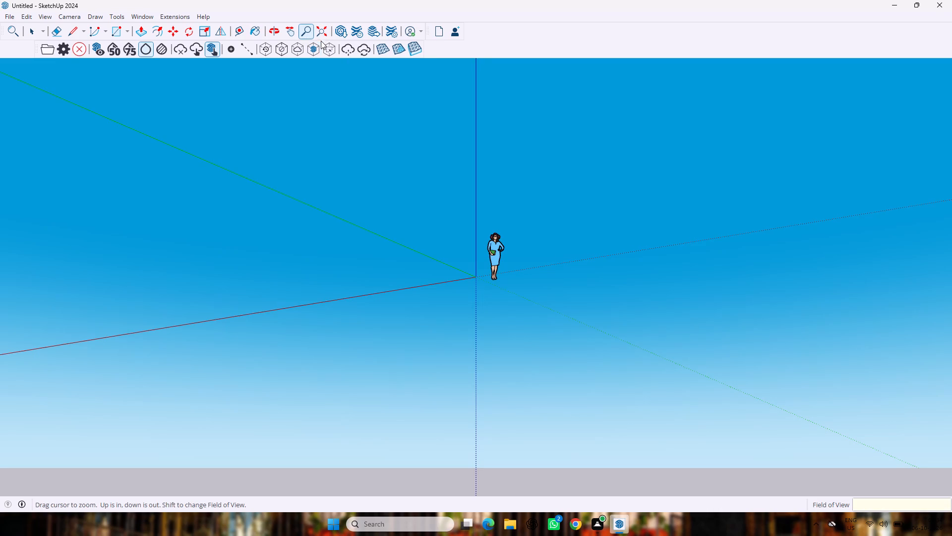
# Orbit and zoom to a view from above ground, with the figure and the axes origin near the centre.
pyautogui.scroll(-1, 321, 42)
pyautogui.moveTo(428, 158); pyautogui.dragTo(442, 223, button='middle')
pyautogui.scroll(-10, 442, 221)
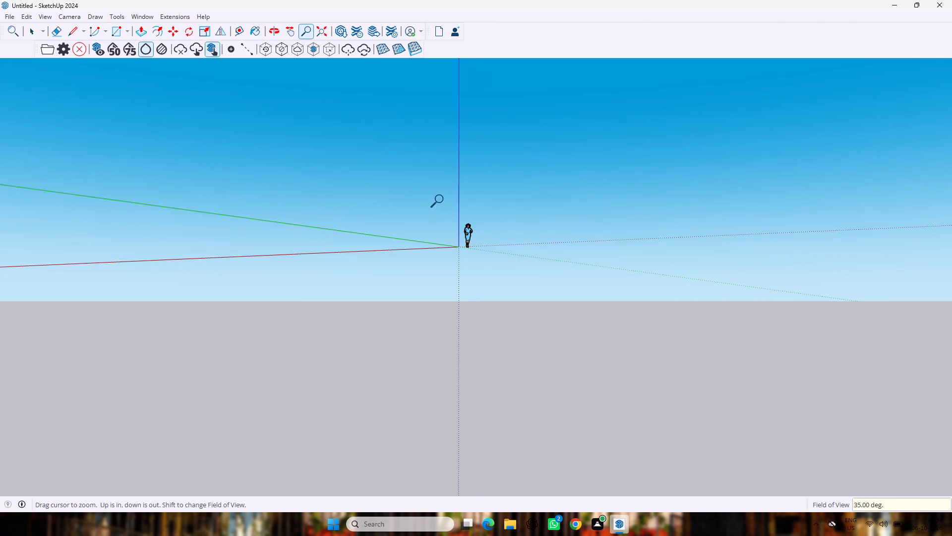
pyautogui.moveTo(444, 205); pyautogui.dragTo(468, 400, button='middle')
pyautogui.scroll(-1, 468, 399)
pyautogui.moveTo(464, 350); pyautogui.dragTo(639, 307, button='middle')
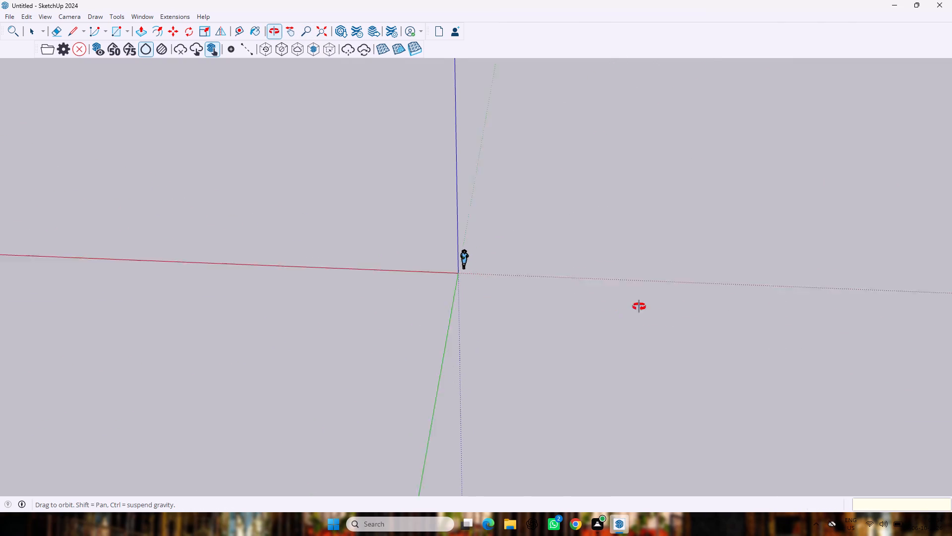
pyautogui.moveTo(639, 307); pyautogui.dragTo(951, 352, button='middle')
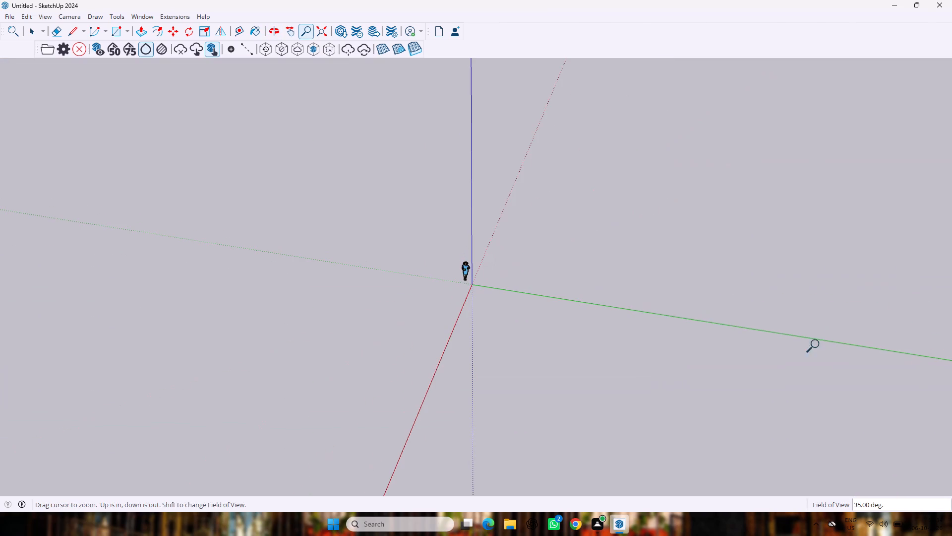
pyautogui.moveTo(551, 370); pyautogui.dragTo(951, 348, button='middle')
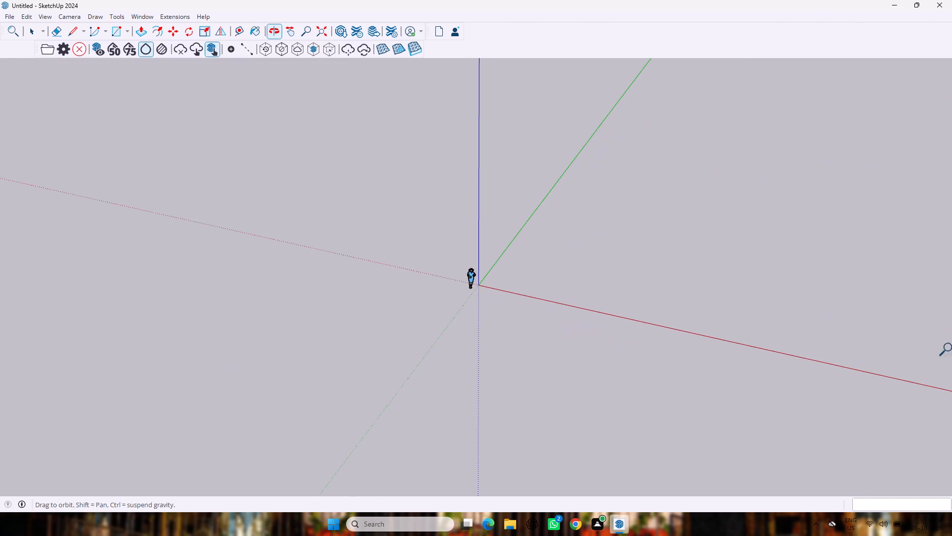
pyautogui.scroll(4, 603, 251)
pyautogui.scroll(7, 450, 255)
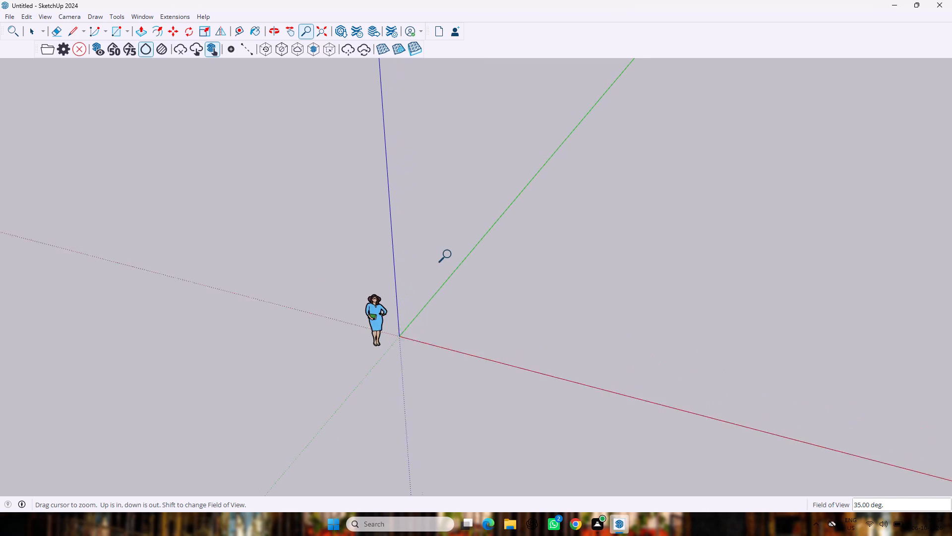
pyautogui.scroll(-4, 477, 289)
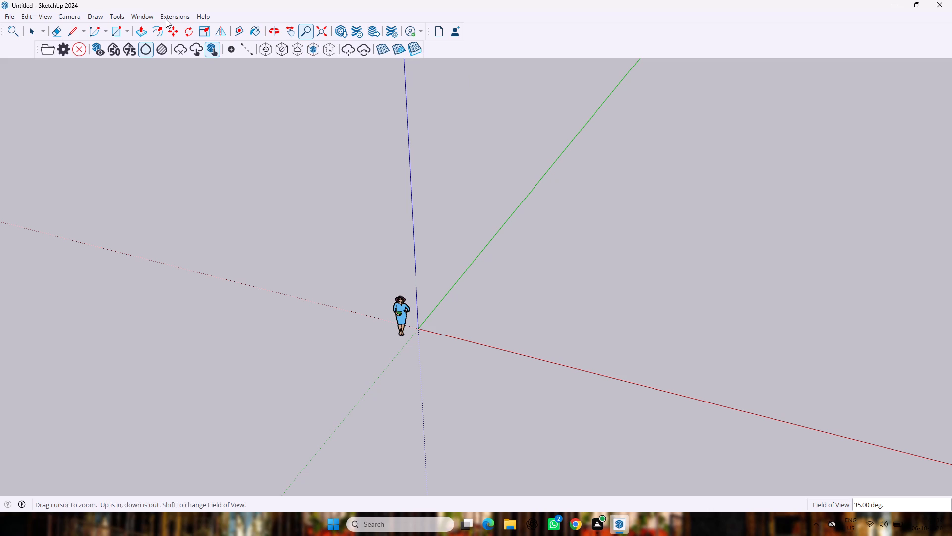
# Turn on the True North display.
pyautogui.click(48, 20)
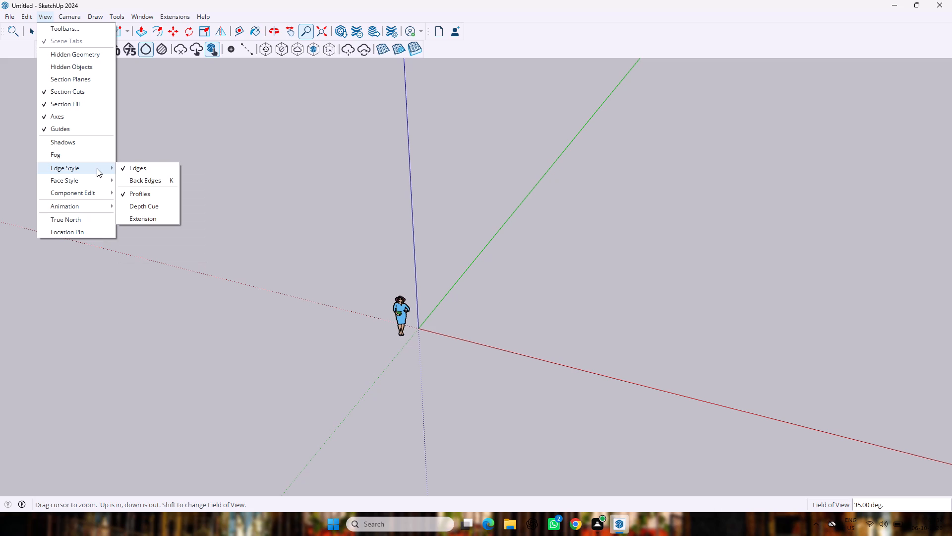
pyautogui.click(94, 217)
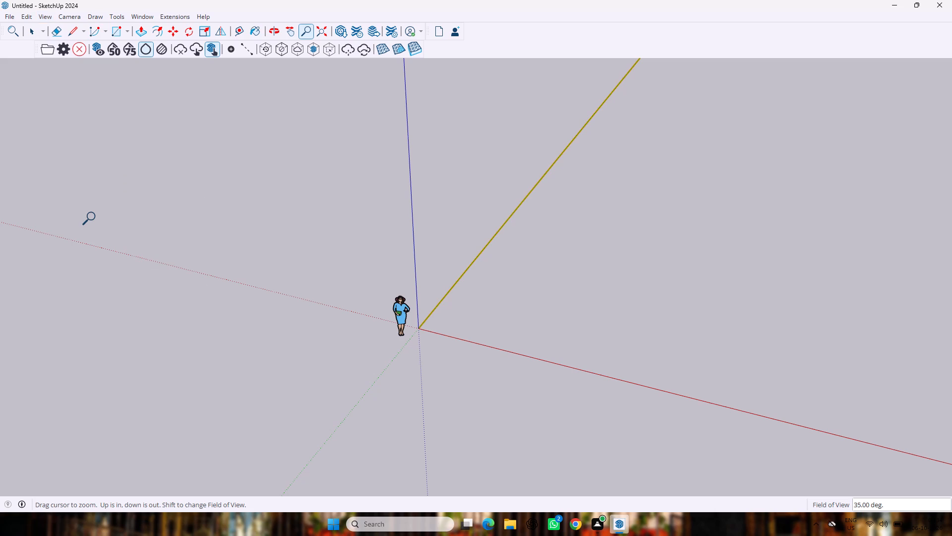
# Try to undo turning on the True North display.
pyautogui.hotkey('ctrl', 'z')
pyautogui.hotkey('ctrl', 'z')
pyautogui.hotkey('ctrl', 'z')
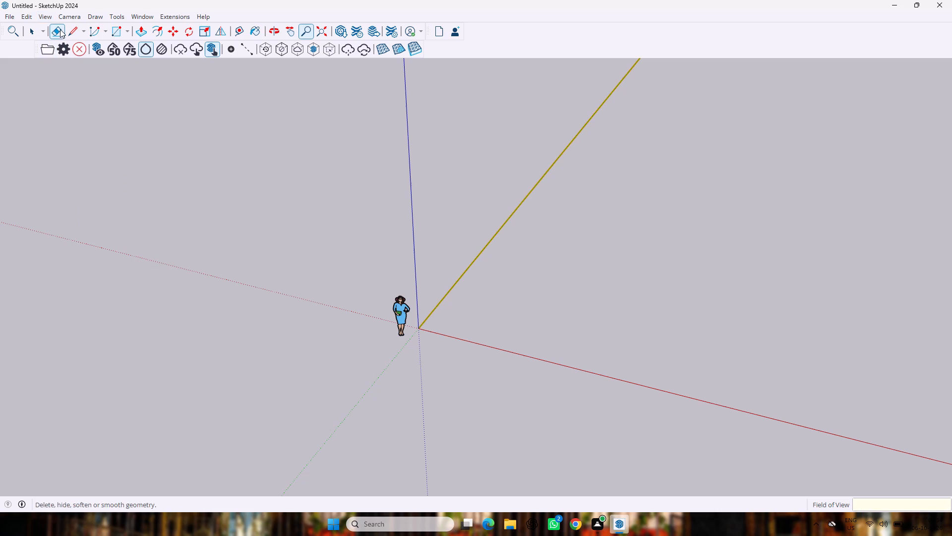
# Turn off the True North display.
pyautogui.click(43, 13)
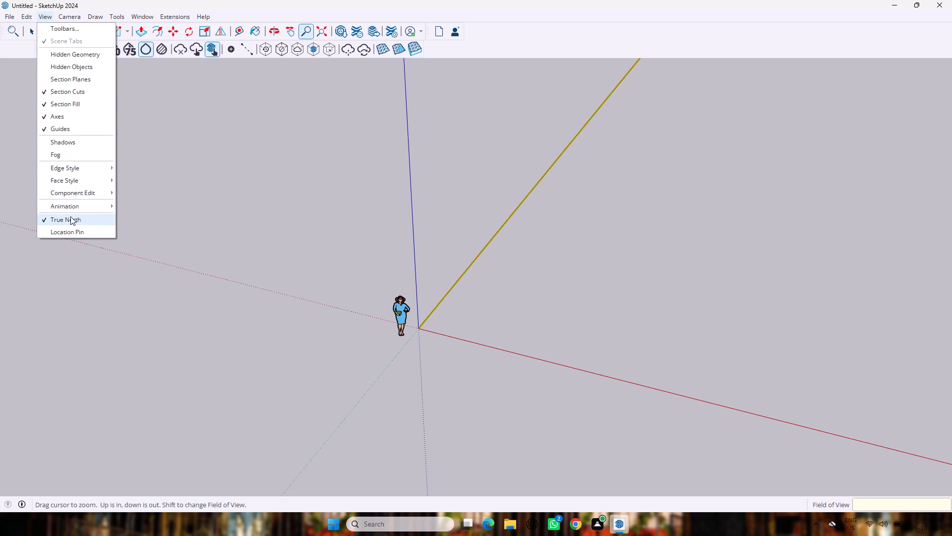
pyautogui.click(70, 216)
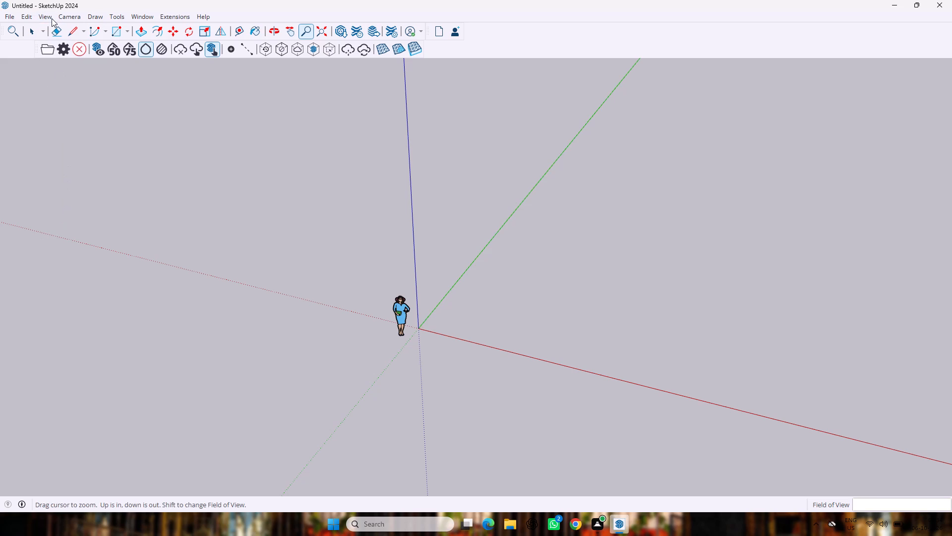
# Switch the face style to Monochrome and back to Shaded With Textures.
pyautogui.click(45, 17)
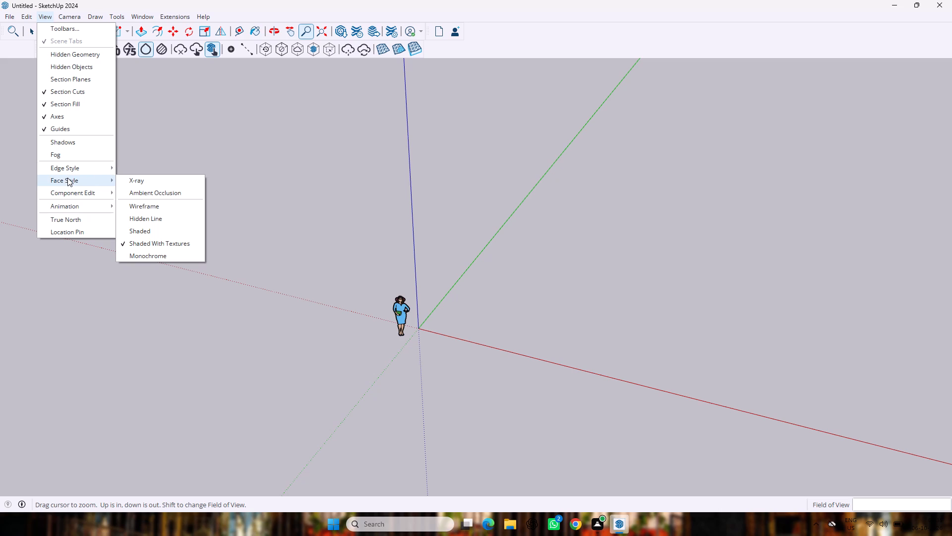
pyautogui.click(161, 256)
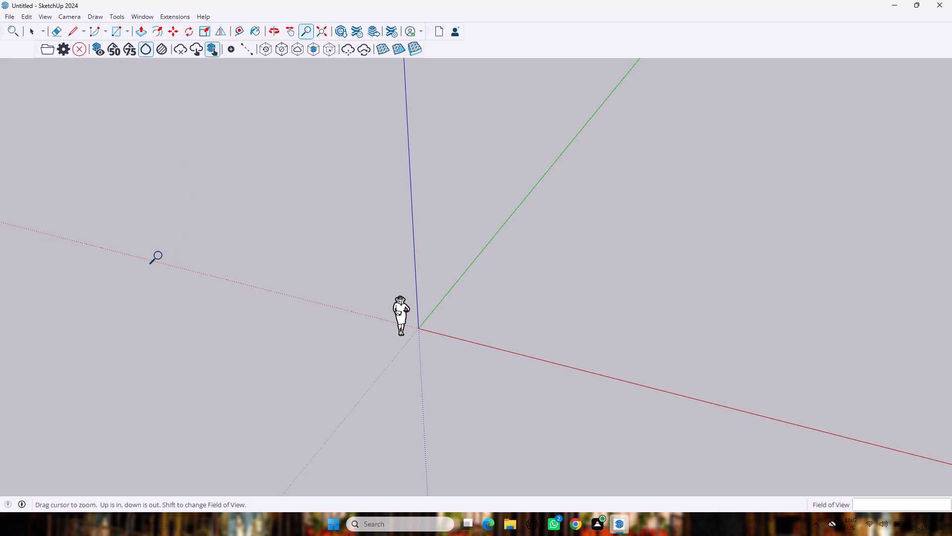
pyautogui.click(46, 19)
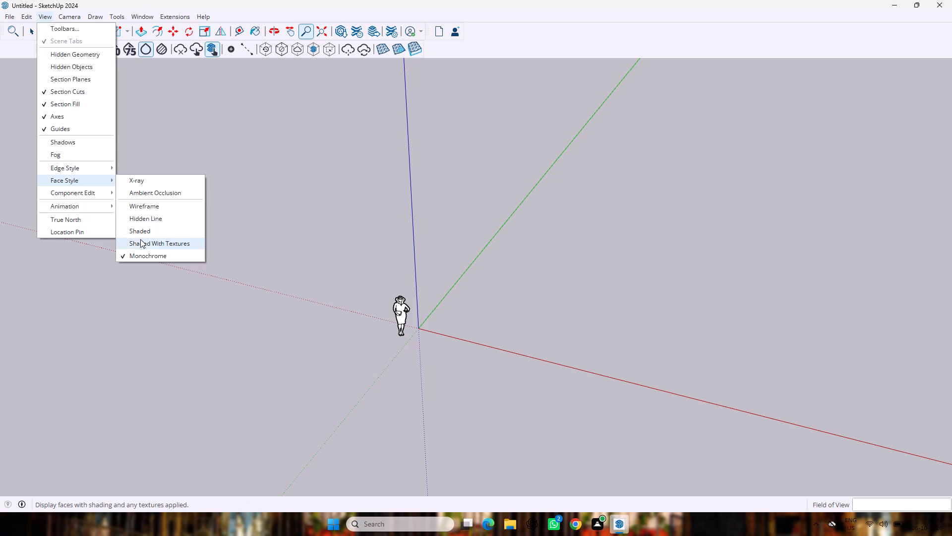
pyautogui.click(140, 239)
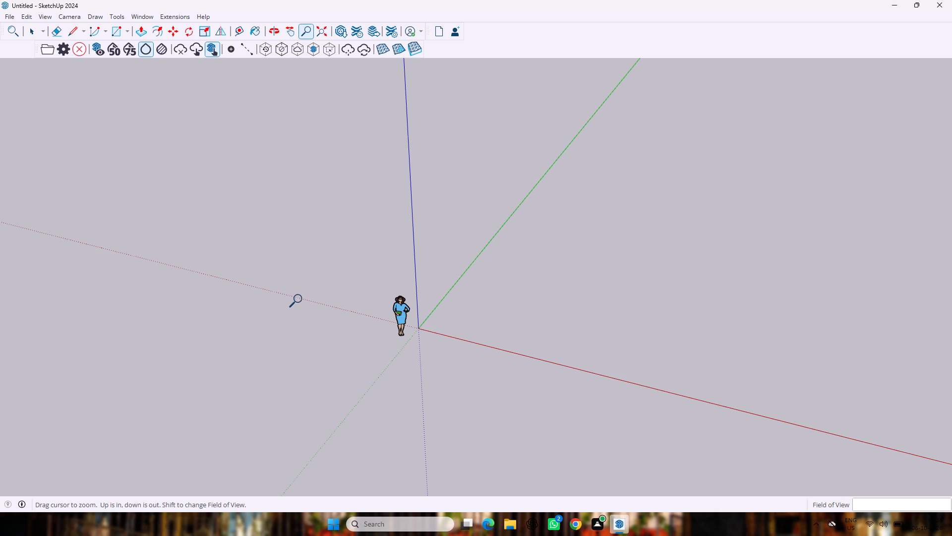
# Delete the standing woman figure beside the axes origin.
pyautogui.press('space')
pyautogui.click(400, 328)
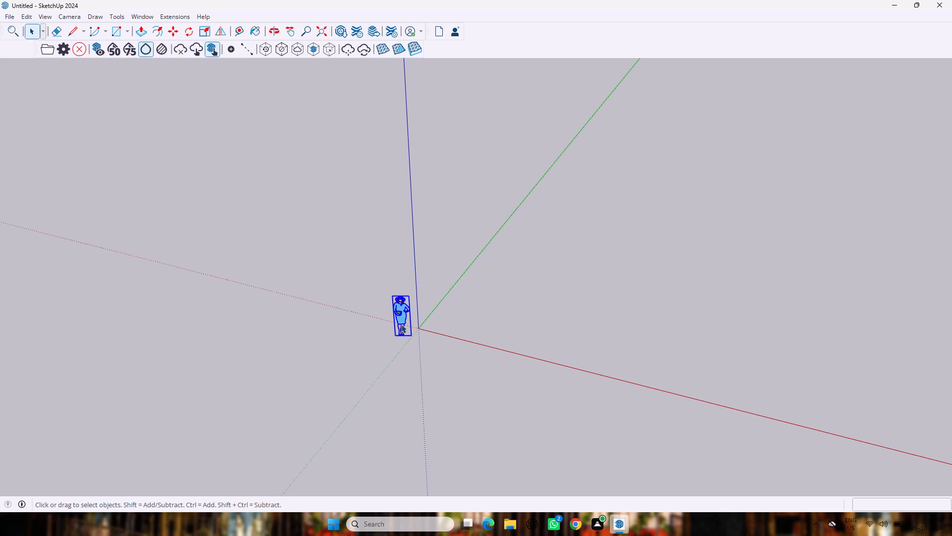
pyautogui.press('Delete')
# Create a Tape Measure guide parallel to the green axis, offset 9" toward the positive red direction.
pyautogui.press('t')
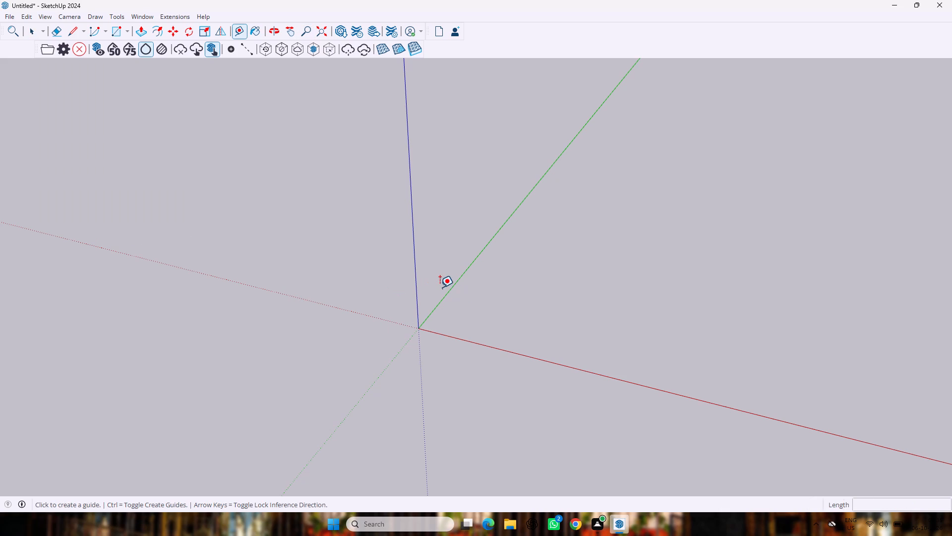
pyautogui.click(442, 297)
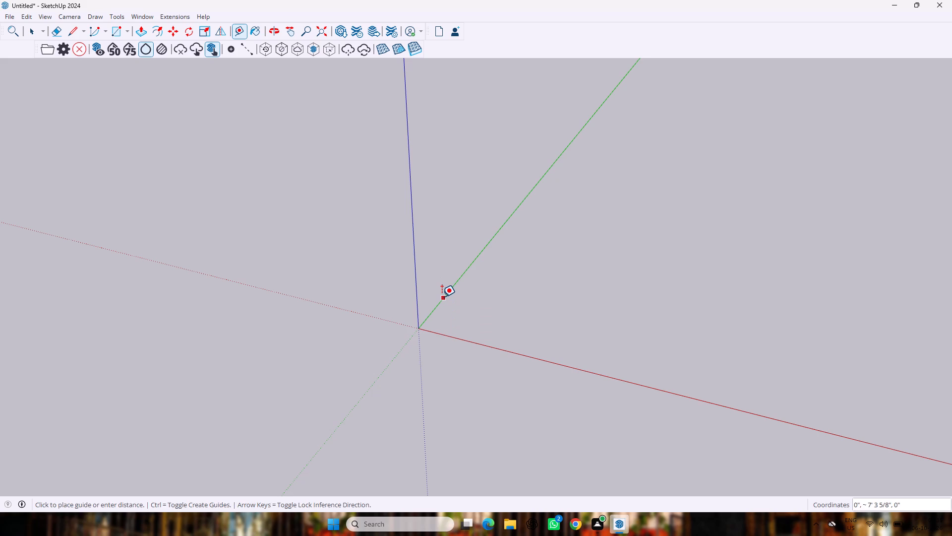
pyautogui.write('9"')
pyautogui.press('Return')
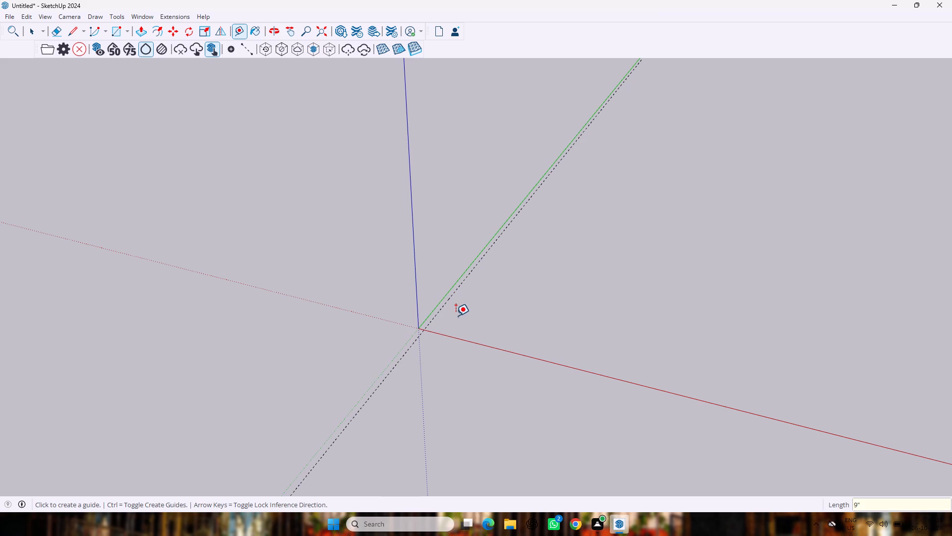
# Examine the spacing between the green axis and its parallel guide up close.
pyautogui.scroll(-15, 456, 316)
pyautogui.scroll(1, 524, 322)
pyautogui.scroll(-2, 525, 322)
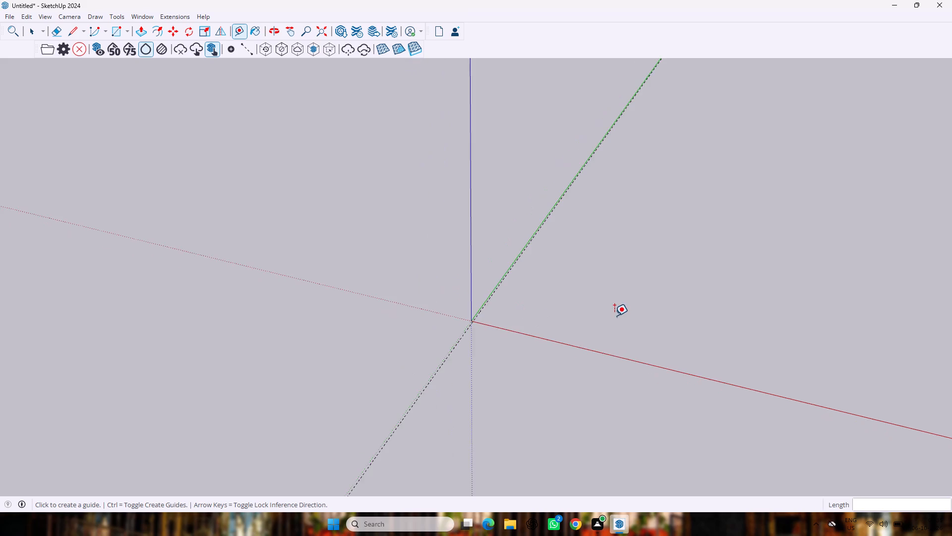
pyautogui.scroll(-1, 614, 316)
pyautogui.moveTo(597, 308); pyautogui.dragTo(621, 404, button='middle')
pyautogui.scroll(-16, 621, 388)
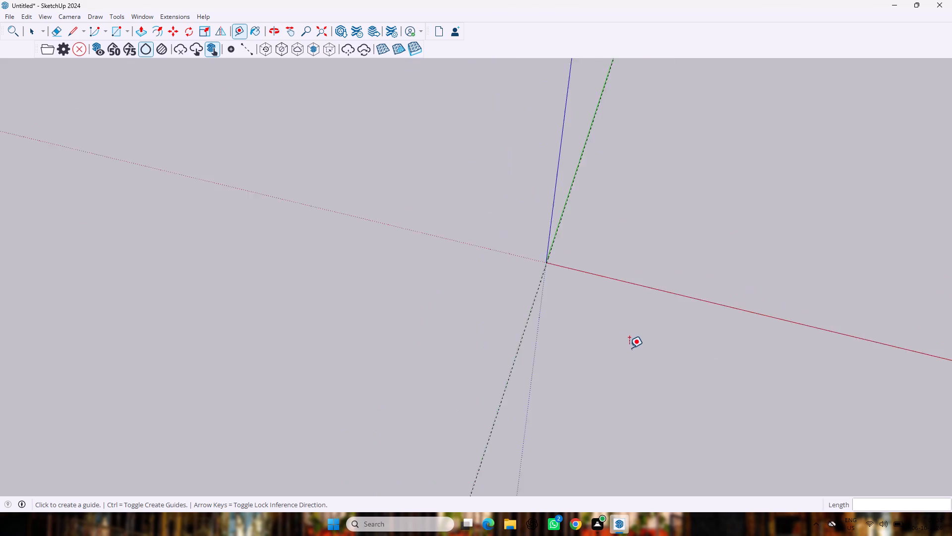
pyautogui.scroll(20, 600, 144)
pyautogui.scroll(2, 600, 144)
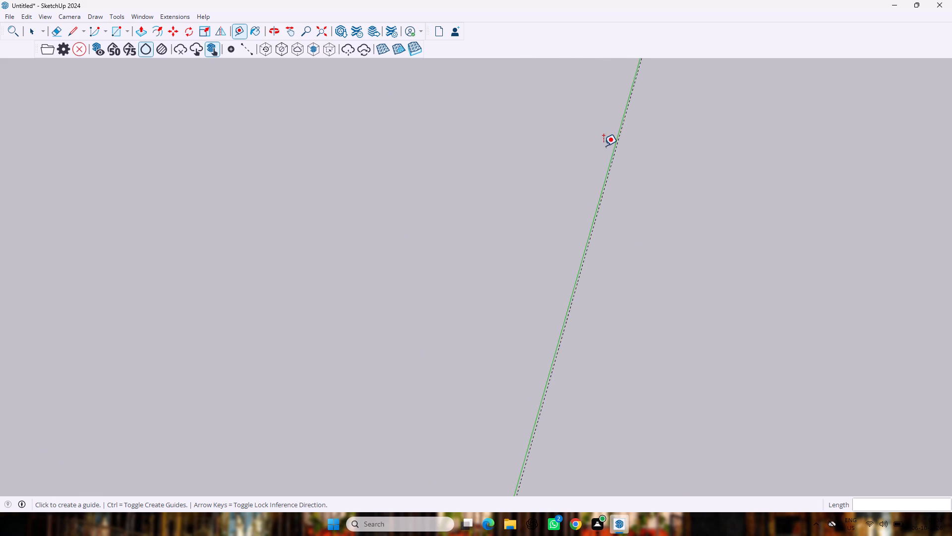
pyautogui.scroll(4, 603, 146)
pyautogui.scroll(12, 569, 278)
pyautogui.scroll(-1, 577, 335)
pyautogui.scroll(6, 577, 335)
pyautogui.scroll(-1, 576, 333)
pyautogui.scroll(7, 576, 333)
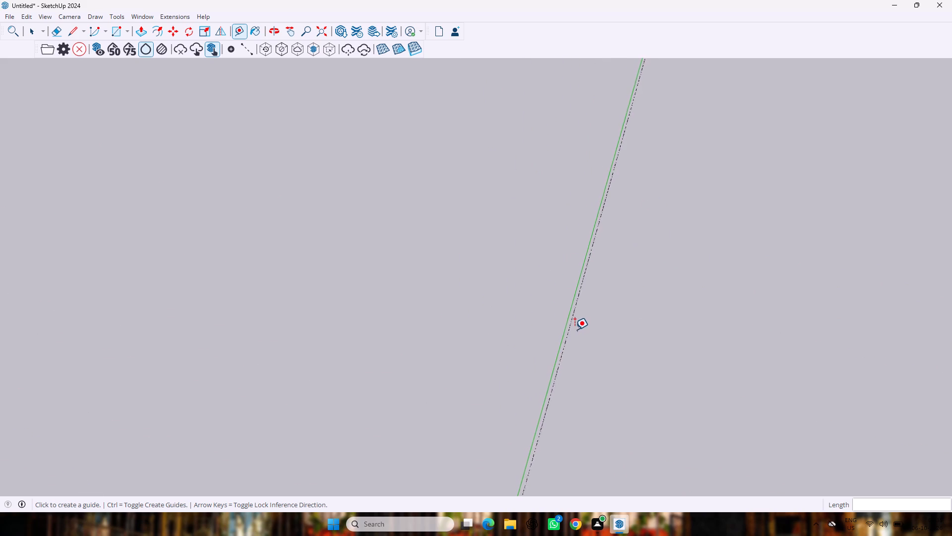
pyautogui.scroll(2, 574, 329)
pyautogui.scroll(-1, 574, 329)
pyautogui.scroll(19, 574, 329)
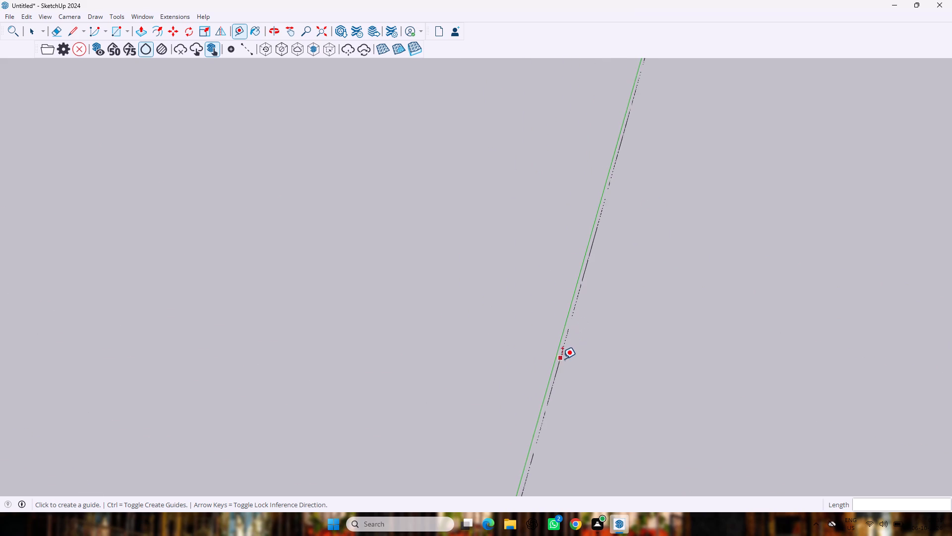
pyautogui.scroll(3, 562, 359)
pyautogui.scroll(-1, 561, 364)
pyautogui.scroll(8, 561, 364)
pyautogui.scroll(-6, 562, 368)
pyautogui.scroll(1, 558, 356)
pyautogui.scroll(-7, 558, 357)
pyautogui.scroll(1, 555, 352)
pyautogui.scroll(-8, 555, 352)
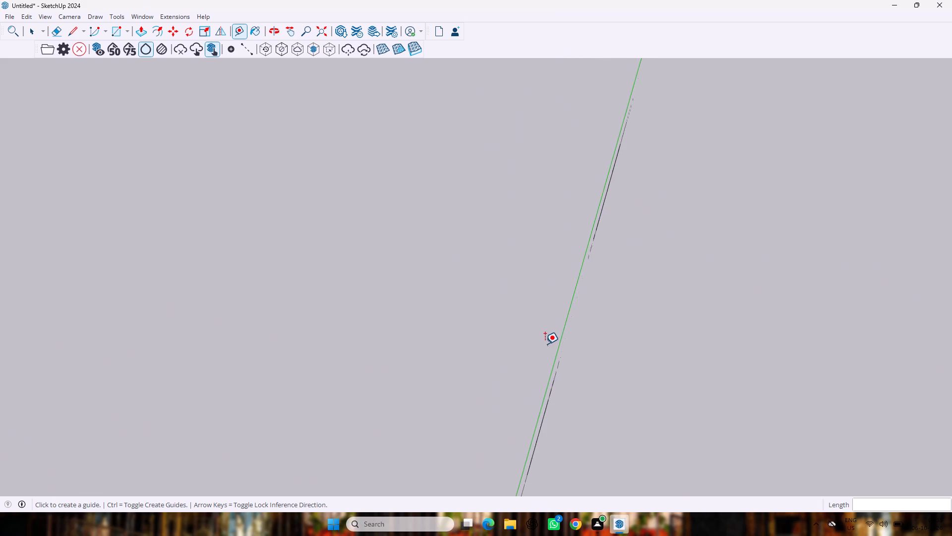
pyautogui.scroll(-20, 545, 344)
pyautogui.scroll(-19, 545, 344)
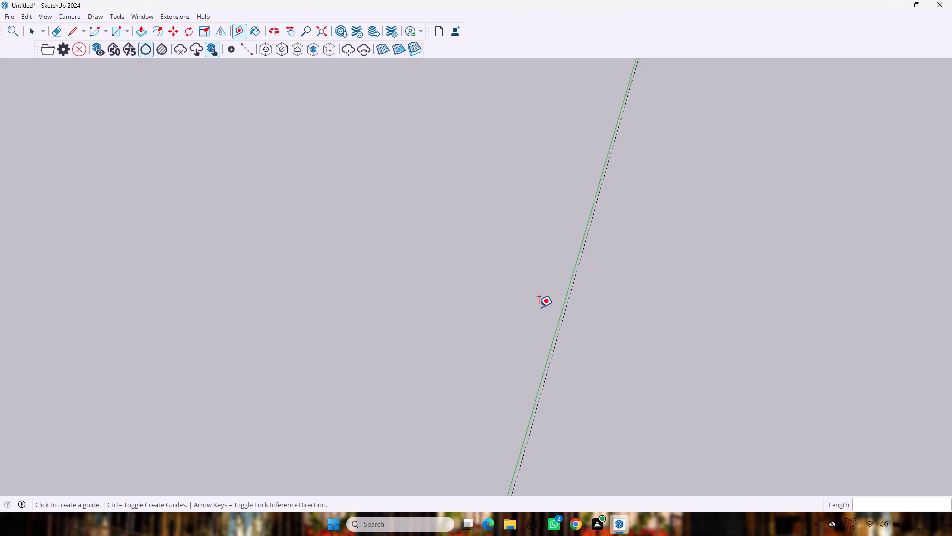
# Create a guide parallel to the red axis, offset 9" toward the positive green direction.
pyautogui.scroll(-6, 539, 307)
pyautogui.scroll(1, 538, 307)
pyautogui.scroll(-20, 538, 307)
pyautogui.scroll(-11, 538, 307)
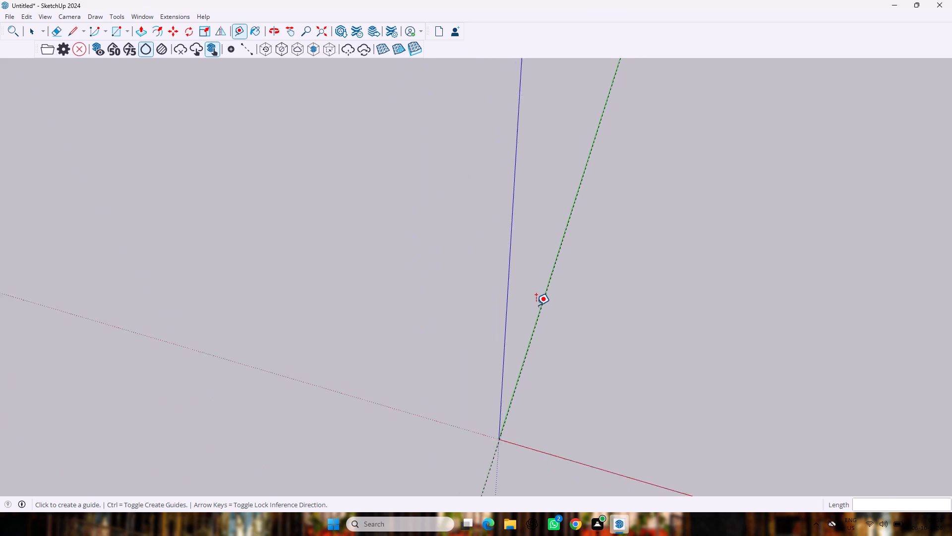
pyautogui.scroll(-2, 536, 305)
pyautogui.scroll(4, 551, 447)
pyautogui.scroll(-1, 551, 436)
pyautogui.scroll(12, 567, 407)
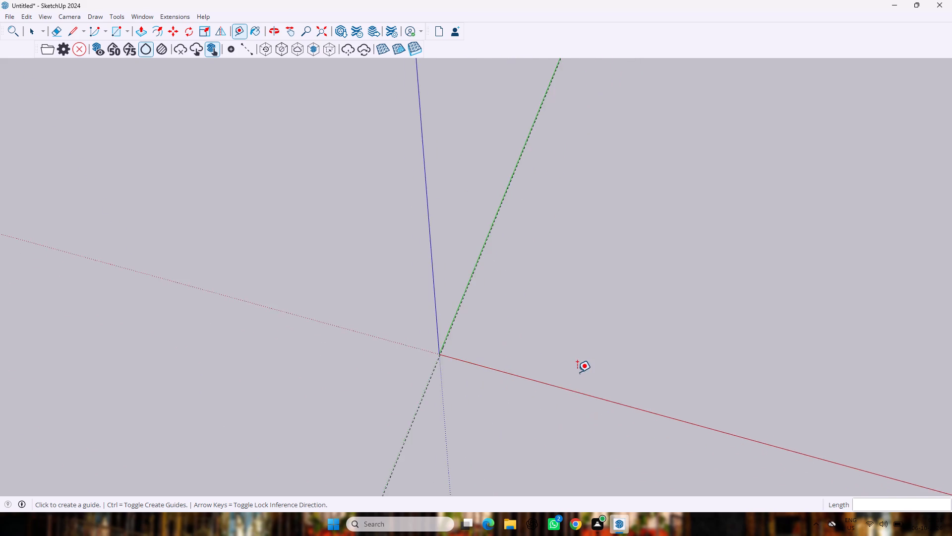
pyautogui.scroll(9, 577, 367)
pyautogui.scroll(1, 342, 355)
pyautogui.moveTo(342, 355); pyautogui.dragTo(371, 377, button='middle')
pyautogui.scroll(-1, 372, 377)
pyautogui.moveTo(339, 403); pyautogui.dragTo(349, 382)
pyautogui.write('9"')
pyautogui.press('Return')
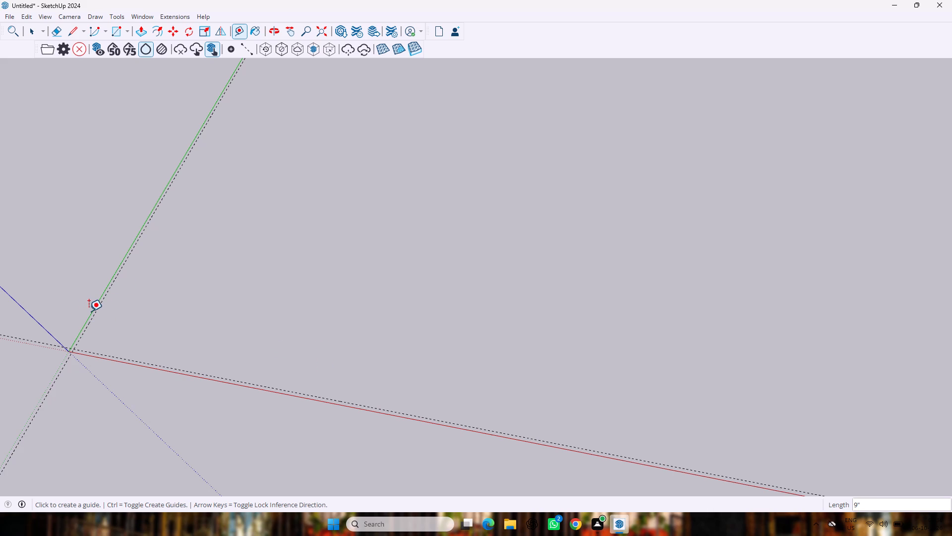
# Place the far boundary guides: one 30' from the green axis and one 58' from the red axis.
pyautogui.scroll(3, 90, 309)
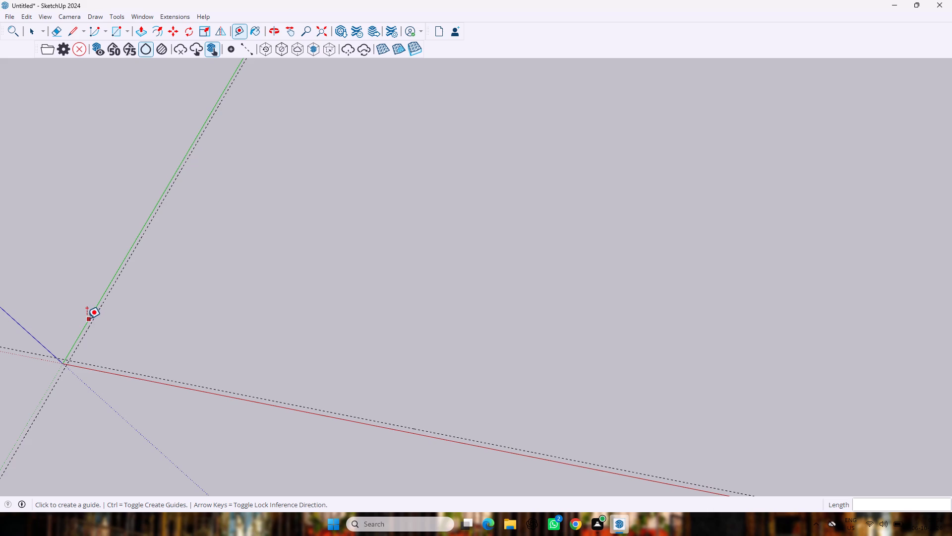
pyautogui.click(87, 319)
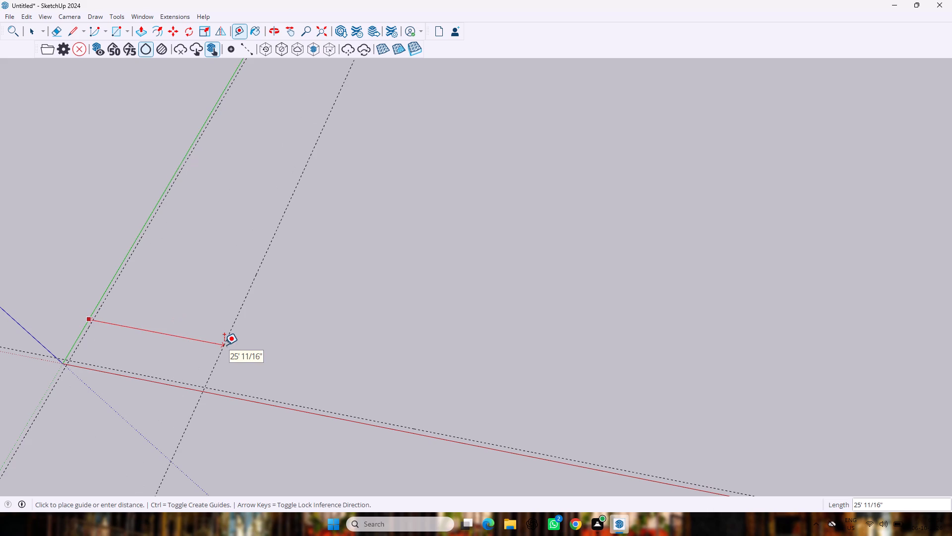
pyautogui.write("30'")
pyautogui.press('Return')
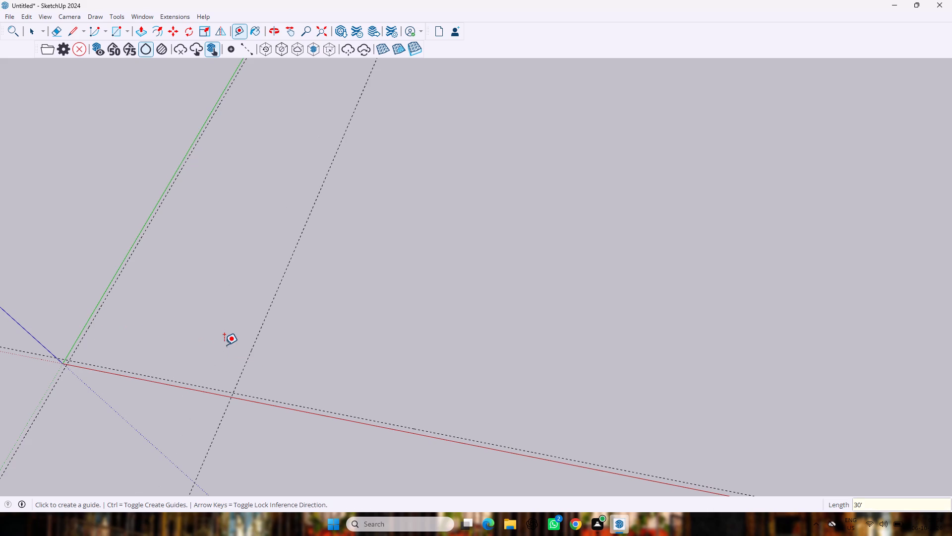
pyautogui.click(211, 395)
pyautogui.write("58'")
pyautogui.press('Return')
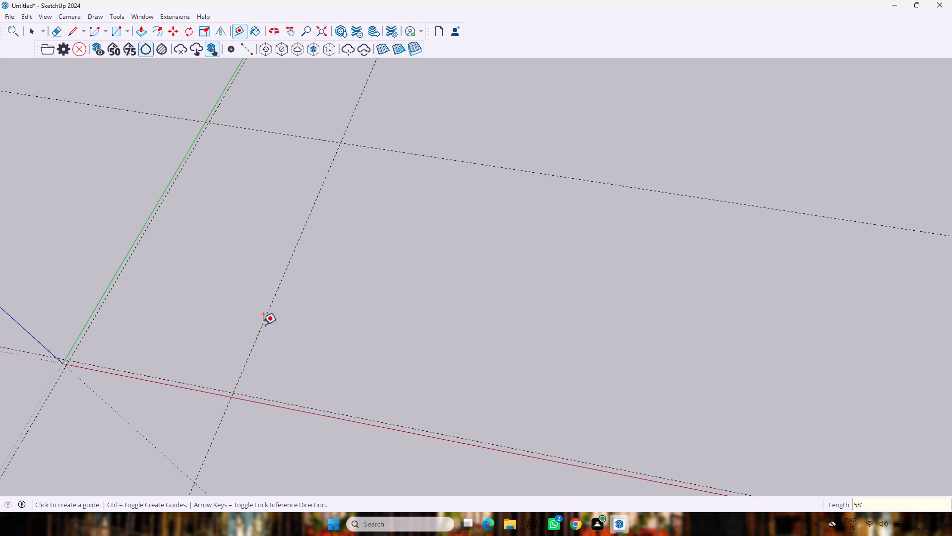
# Add parallel guides 9" inside the 58' and 30' boundary guides, offset back toward the origin.
pyautogui.click(284, 134)
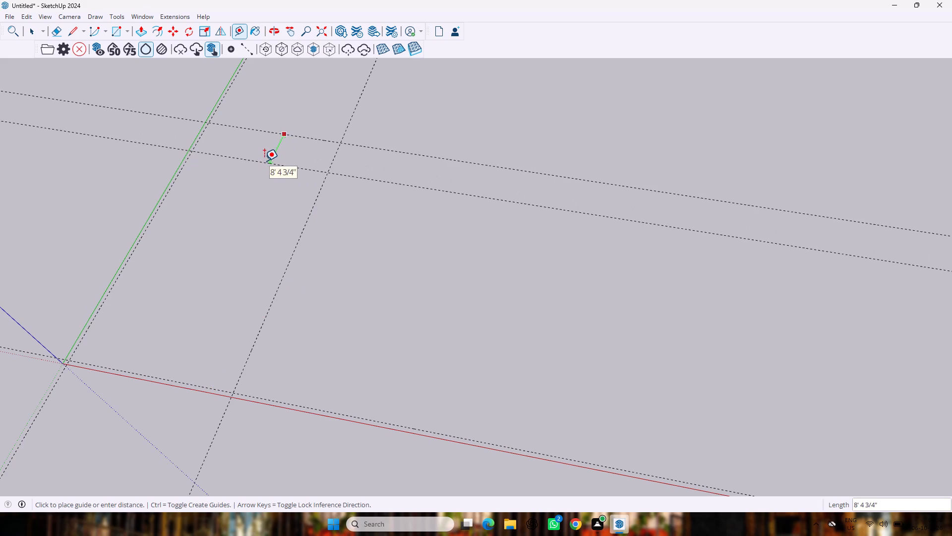
pyautogui.press('9')
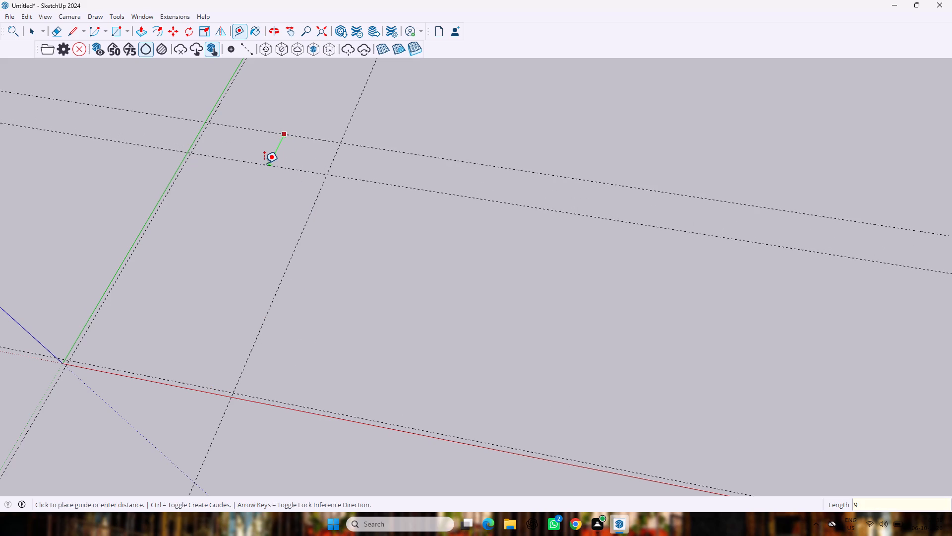
pyautogui.hotkey('shift', '"')
pyautogui.press('Return')
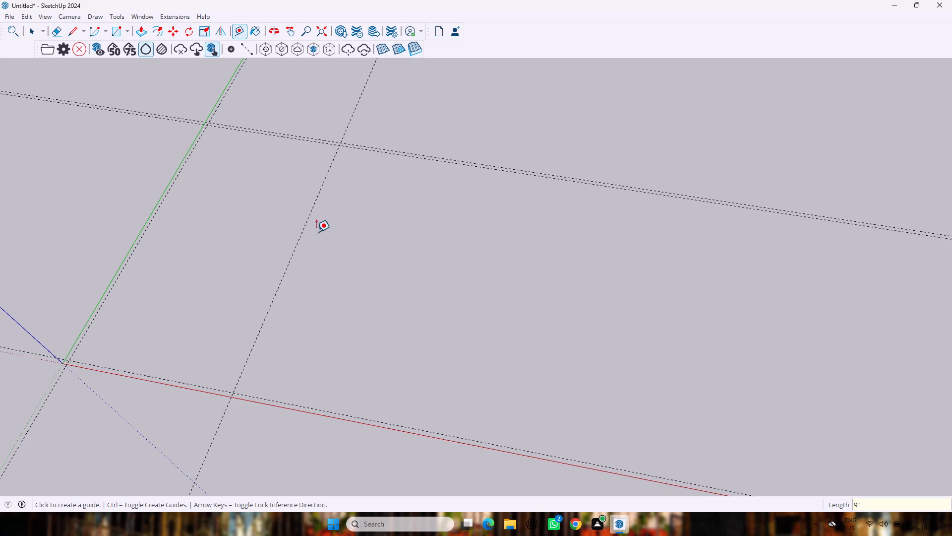
pyautogui.click(290, 255)
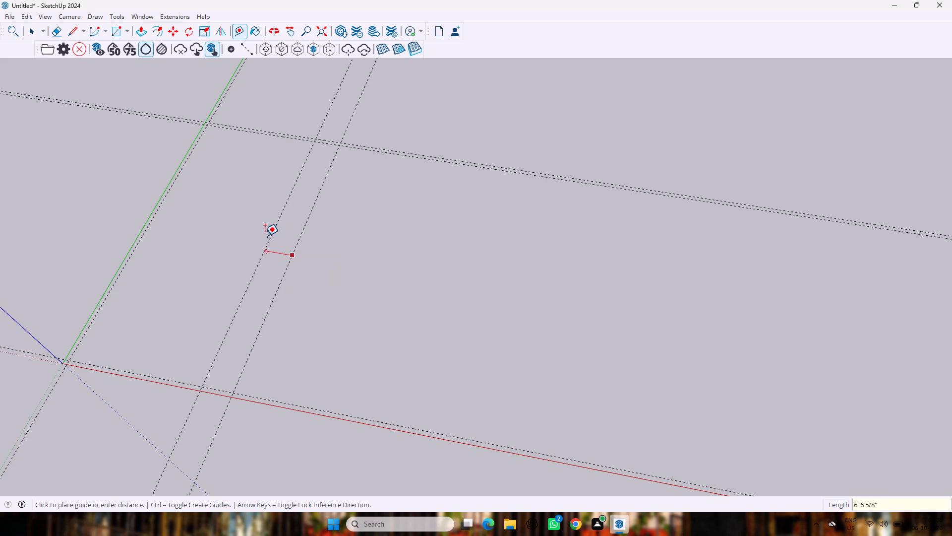
pyautogui.write('9"')
pyautogui.press('Return')
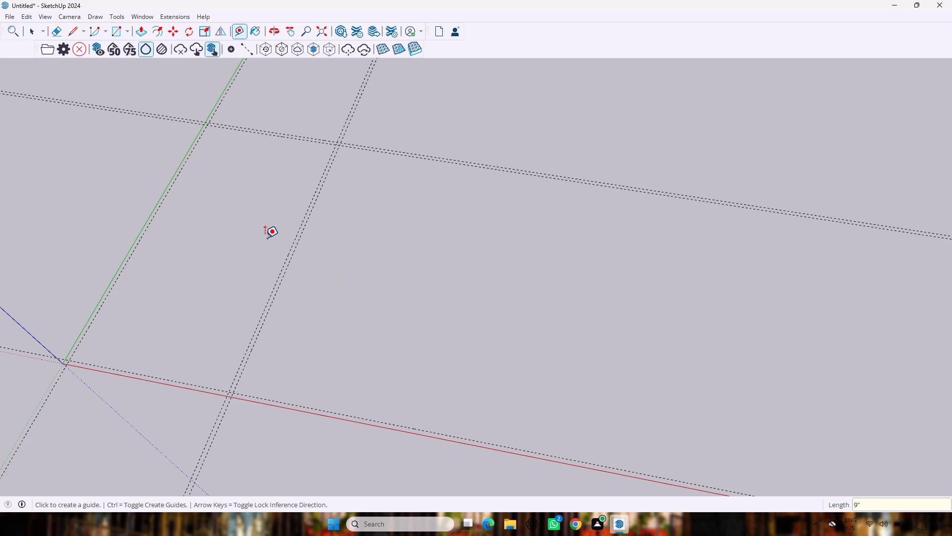
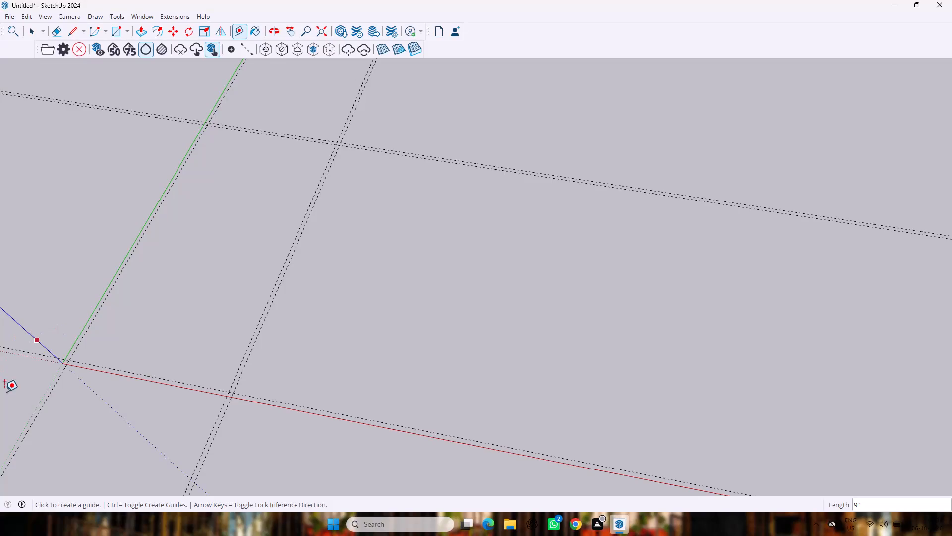
# Create a guide 5' from the inner 9" guide beside the red axis, toward the positive green direction.
pyautogui.scroll(3, 76, 386)
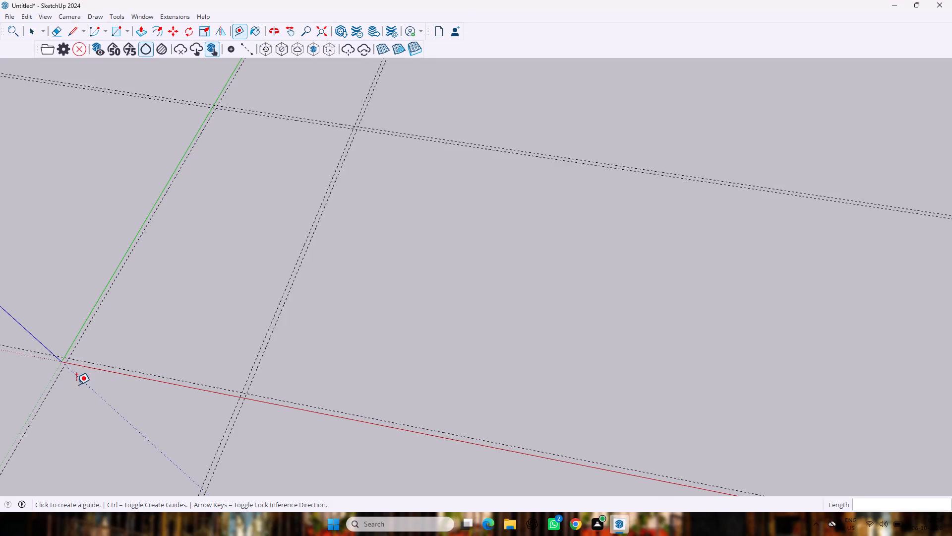
pyautogui.click(96, 357)
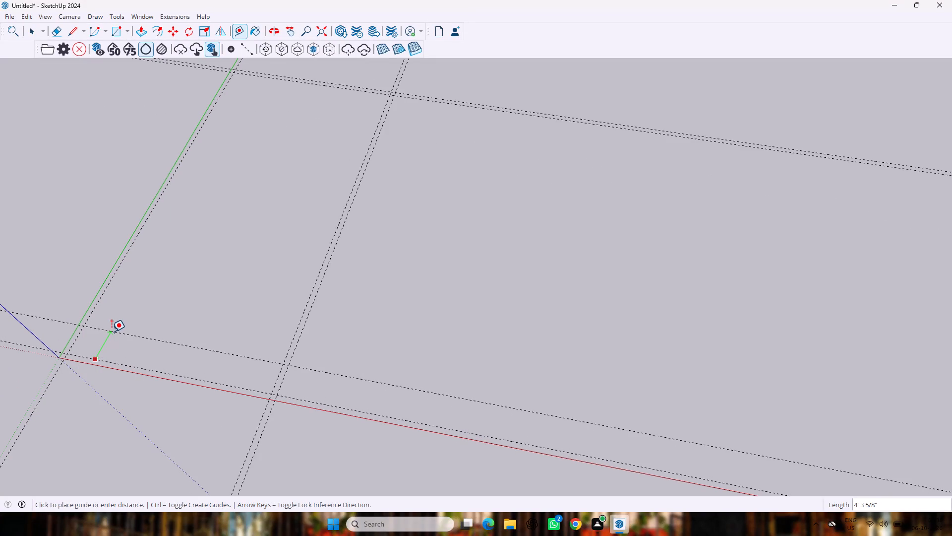
pyautogui.write("5'")
pyautogui.press('Return')
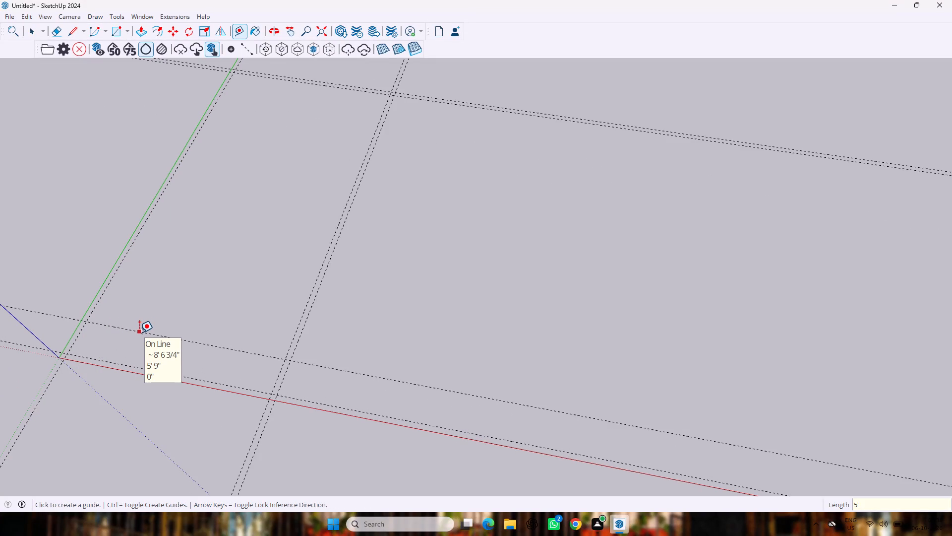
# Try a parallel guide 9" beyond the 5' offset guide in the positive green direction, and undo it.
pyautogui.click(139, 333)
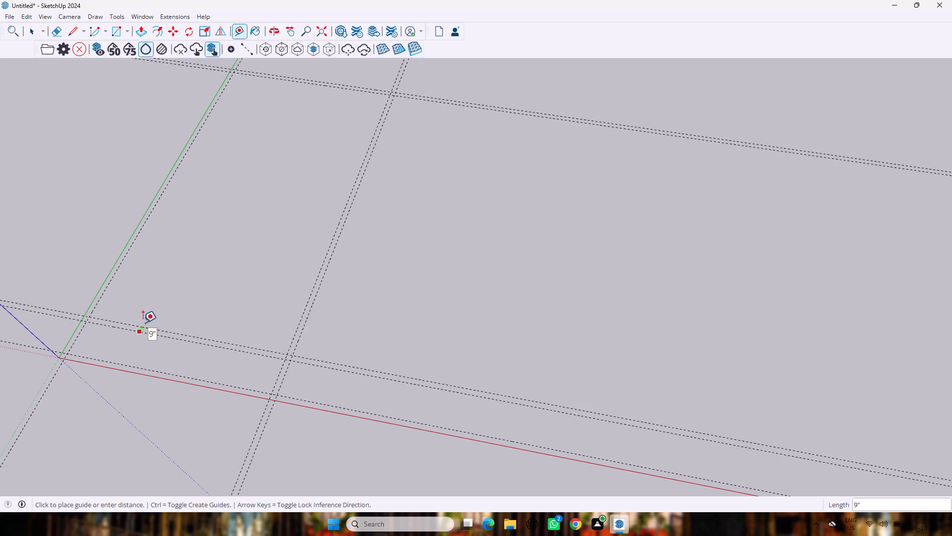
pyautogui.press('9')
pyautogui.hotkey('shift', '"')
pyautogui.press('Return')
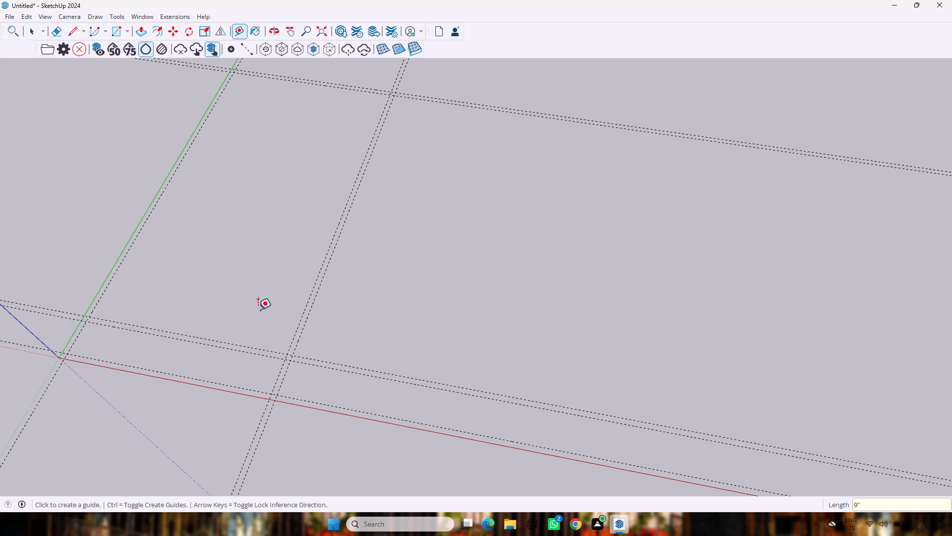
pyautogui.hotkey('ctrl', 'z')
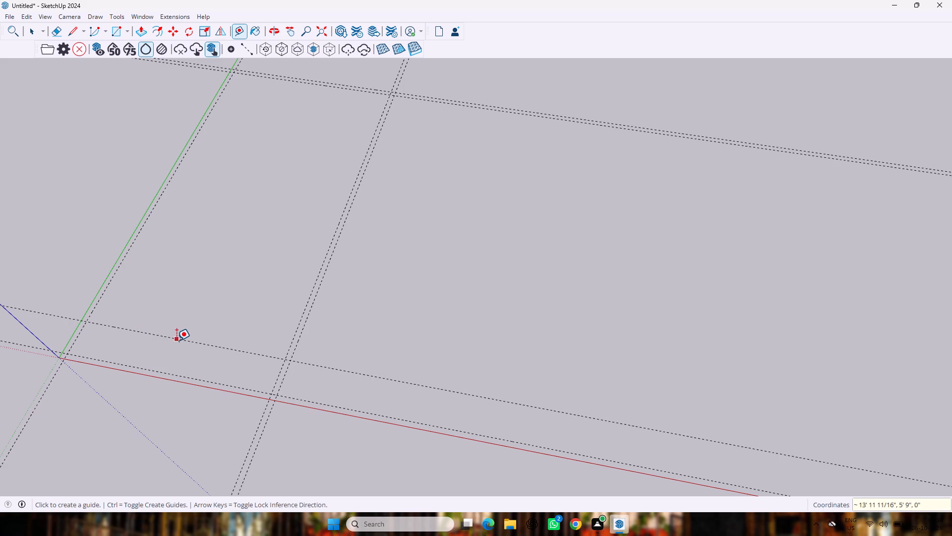
# Create a parallel guide 9" beyond the 5' offset guide, toward the positive green direction, for the wall thickness.
pyautogui.moveTo(177, 340); pyautogui.dragTo(190, 318)
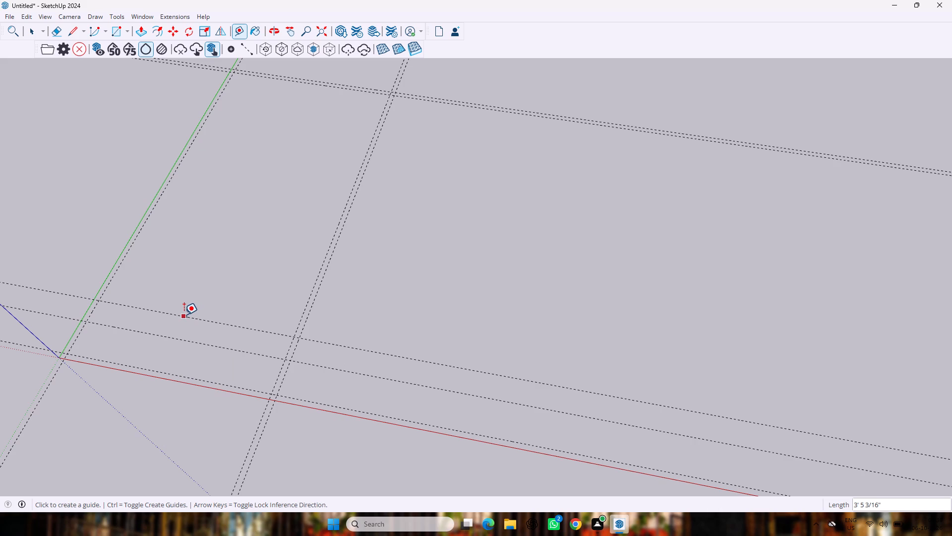
pyautogui.write('9"')
pyautogui.press('Return')
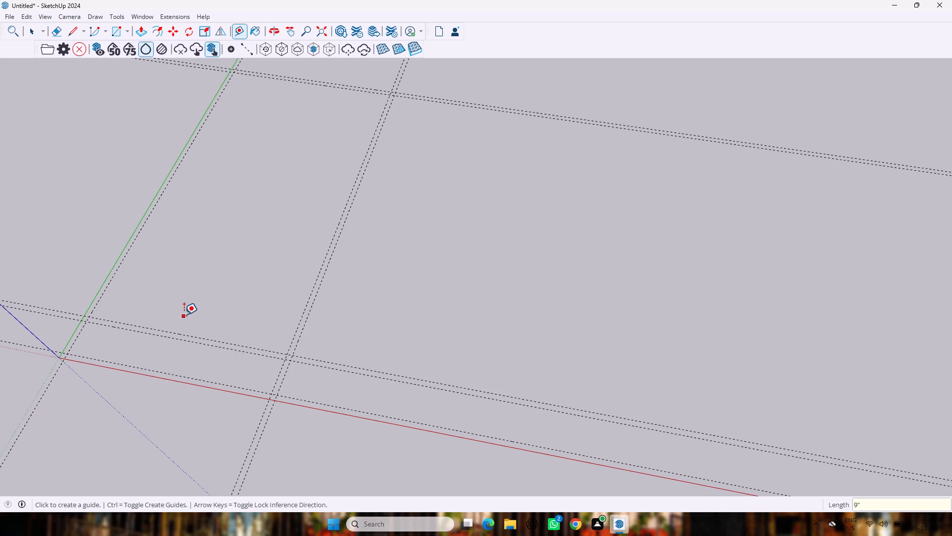
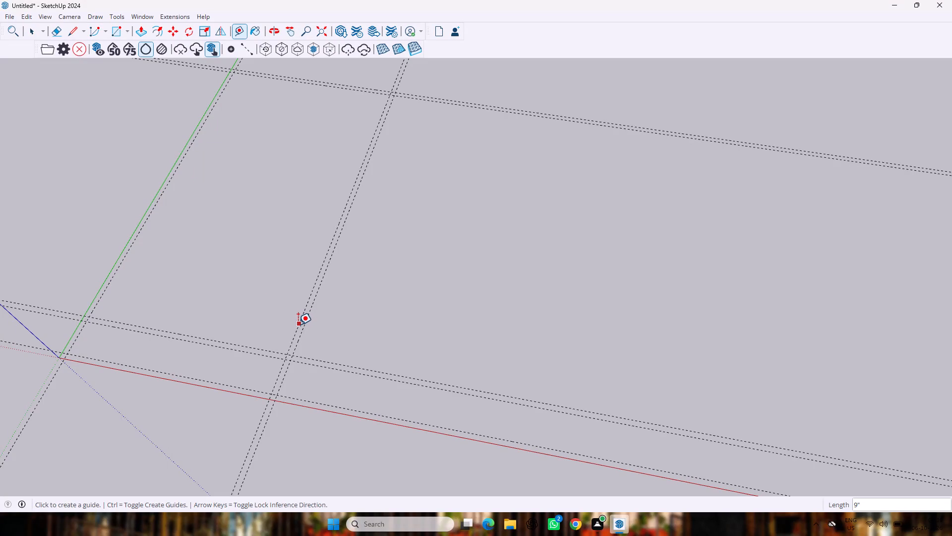
# Create a guide 14'3" from the inner guide of the 30' side wall, toward the green axis.
pyautogui.click(297, 325)
pyautogui.write("14'3")
pyautogui.hotkey('shift', '"')
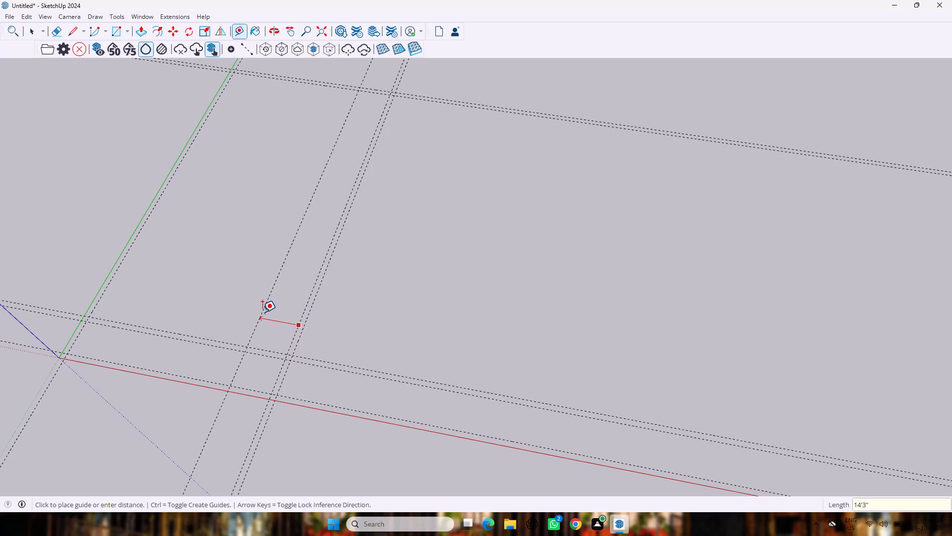
pyautogui.press('Return')
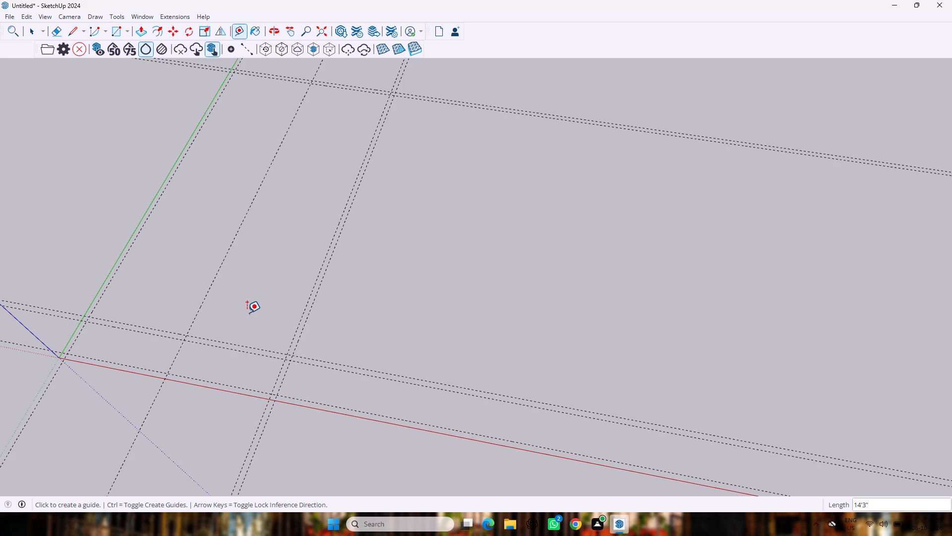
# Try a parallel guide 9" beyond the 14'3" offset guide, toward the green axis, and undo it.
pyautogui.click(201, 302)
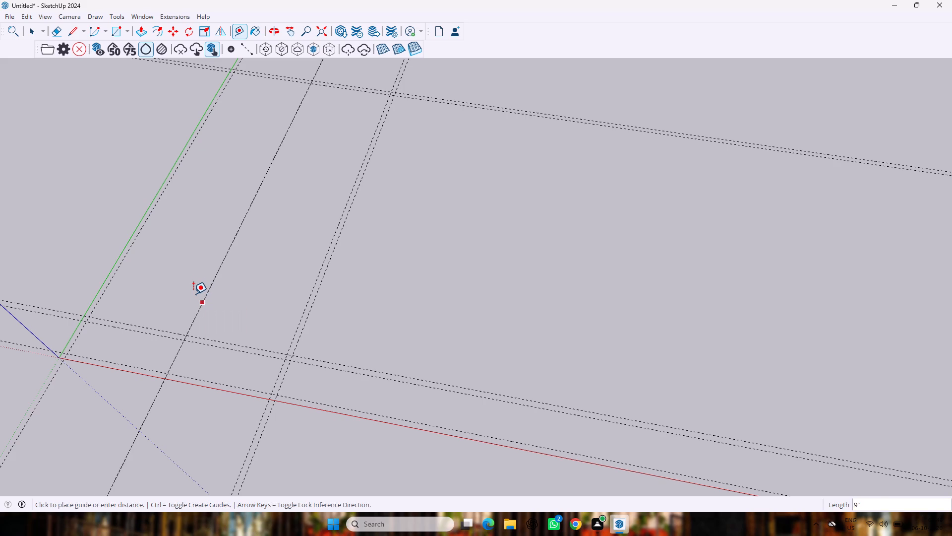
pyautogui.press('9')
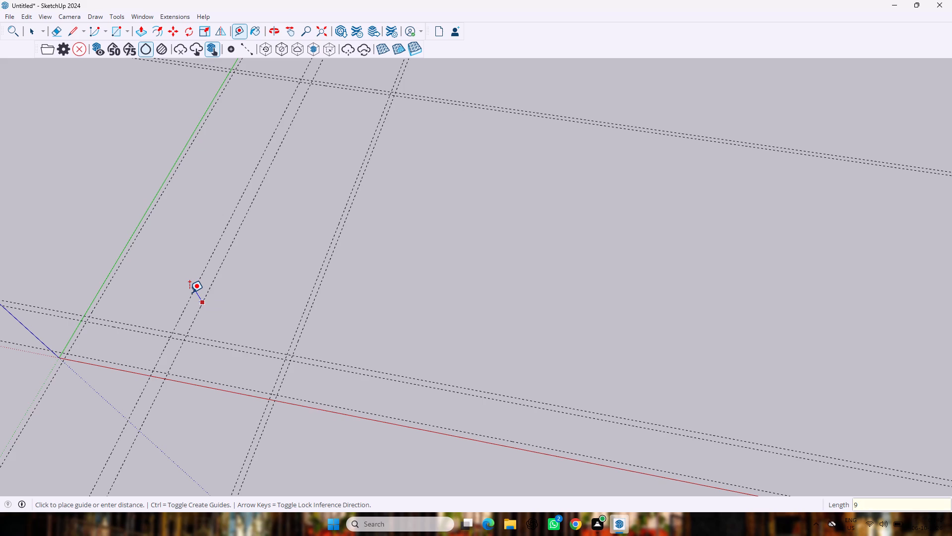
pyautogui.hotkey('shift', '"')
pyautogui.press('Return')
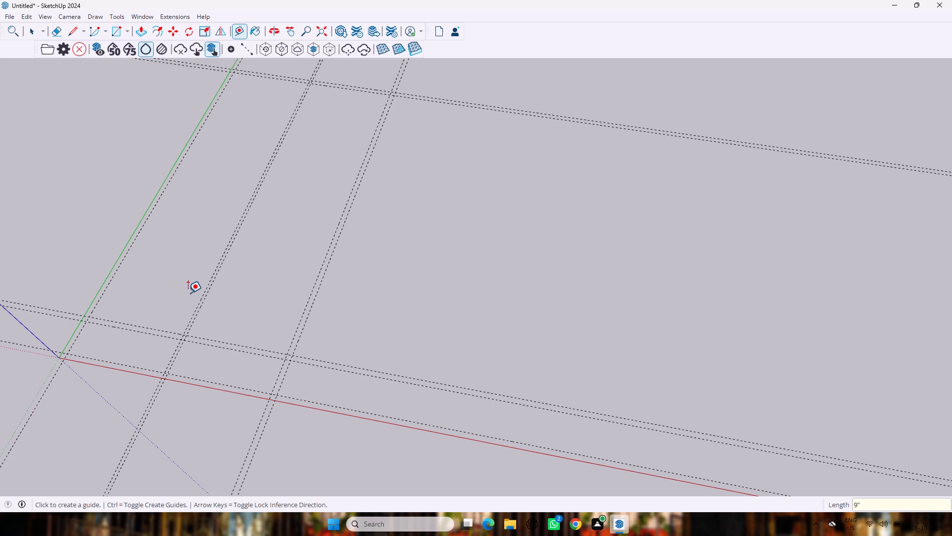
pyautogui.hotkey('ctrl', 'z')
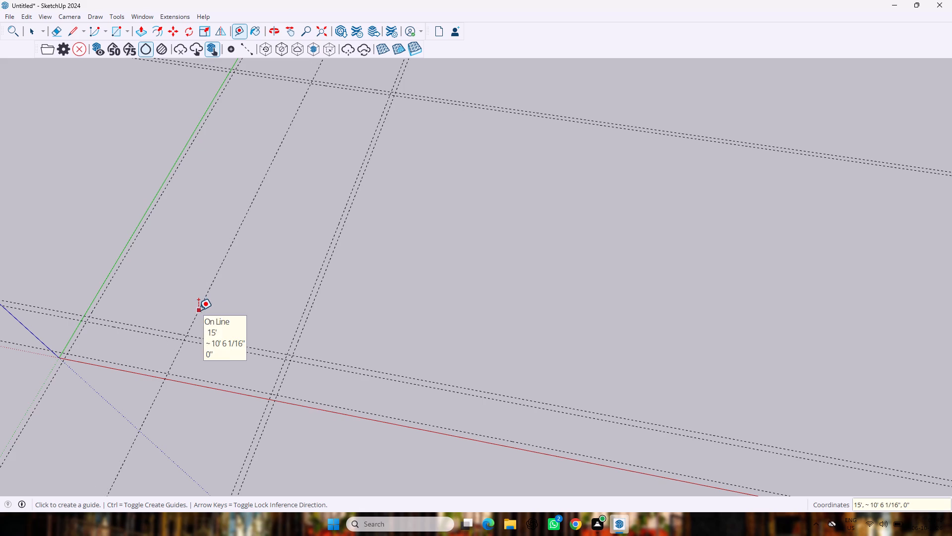
# Create a parallel guide 9" beyond the 14'3" offset guide, toward the green axis, for the wall thickness.
pyautogui.click(198, 310)
pyautogui.write('9"')
pyautogui.press('Return')
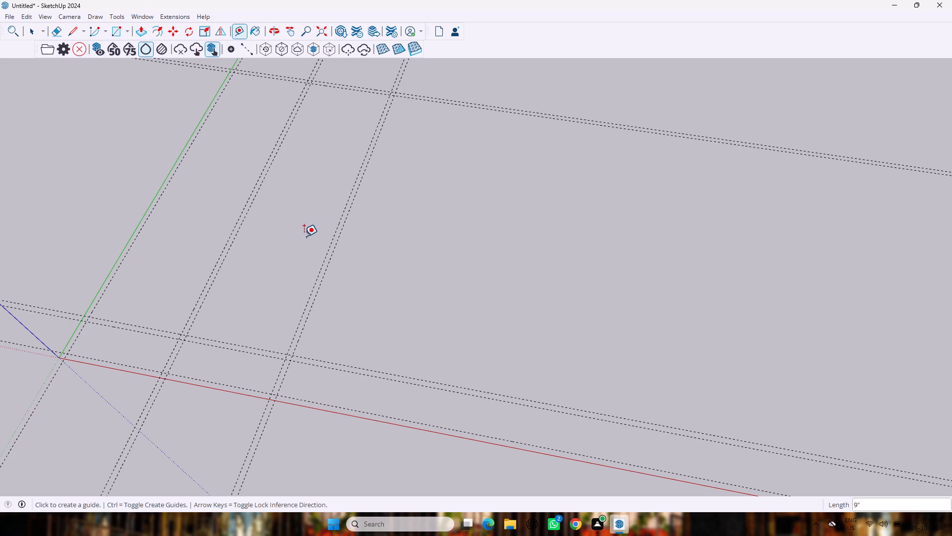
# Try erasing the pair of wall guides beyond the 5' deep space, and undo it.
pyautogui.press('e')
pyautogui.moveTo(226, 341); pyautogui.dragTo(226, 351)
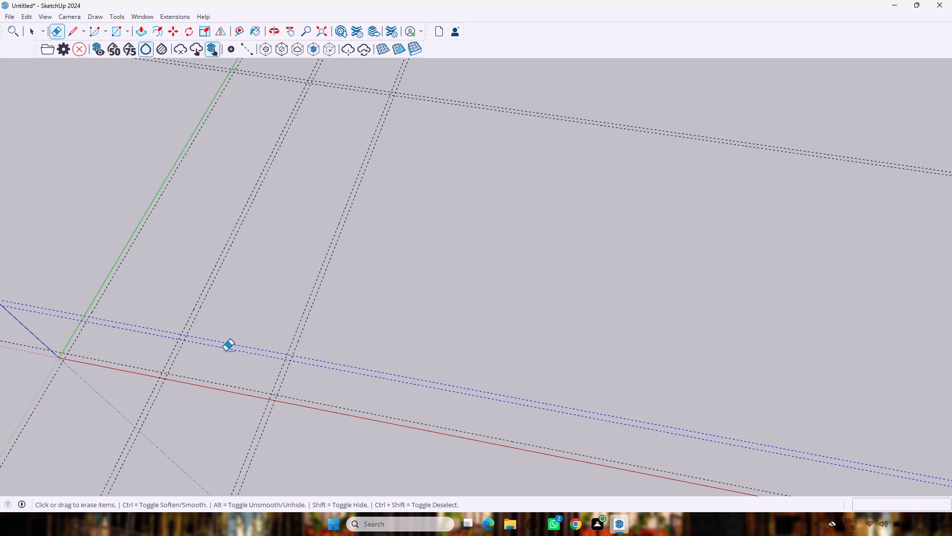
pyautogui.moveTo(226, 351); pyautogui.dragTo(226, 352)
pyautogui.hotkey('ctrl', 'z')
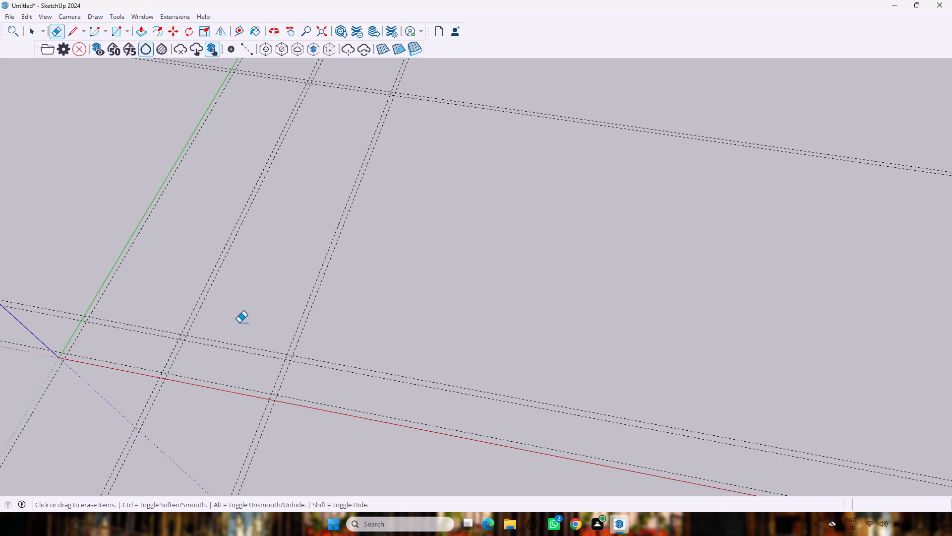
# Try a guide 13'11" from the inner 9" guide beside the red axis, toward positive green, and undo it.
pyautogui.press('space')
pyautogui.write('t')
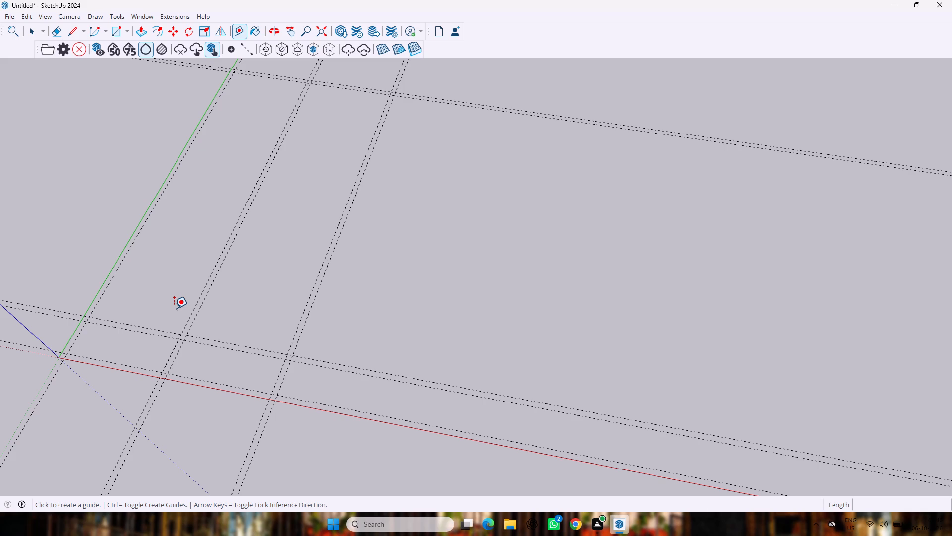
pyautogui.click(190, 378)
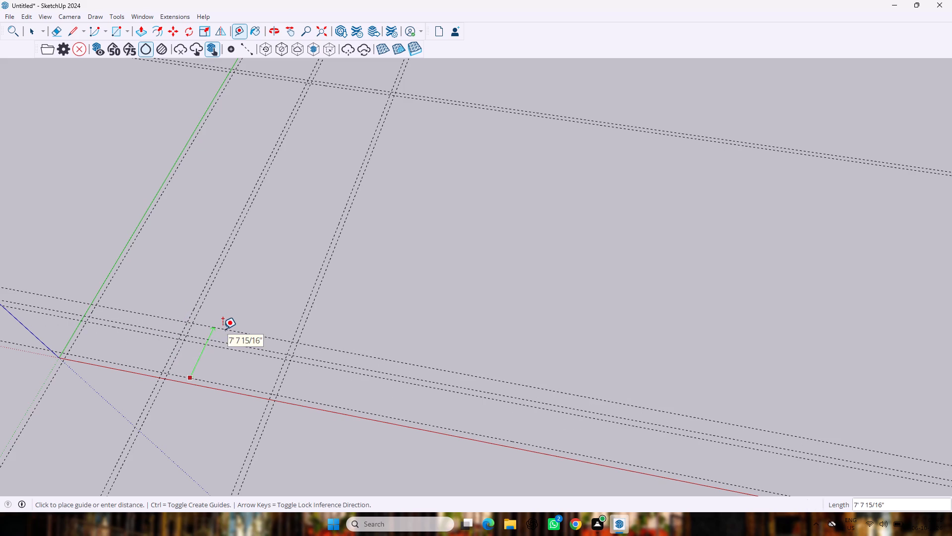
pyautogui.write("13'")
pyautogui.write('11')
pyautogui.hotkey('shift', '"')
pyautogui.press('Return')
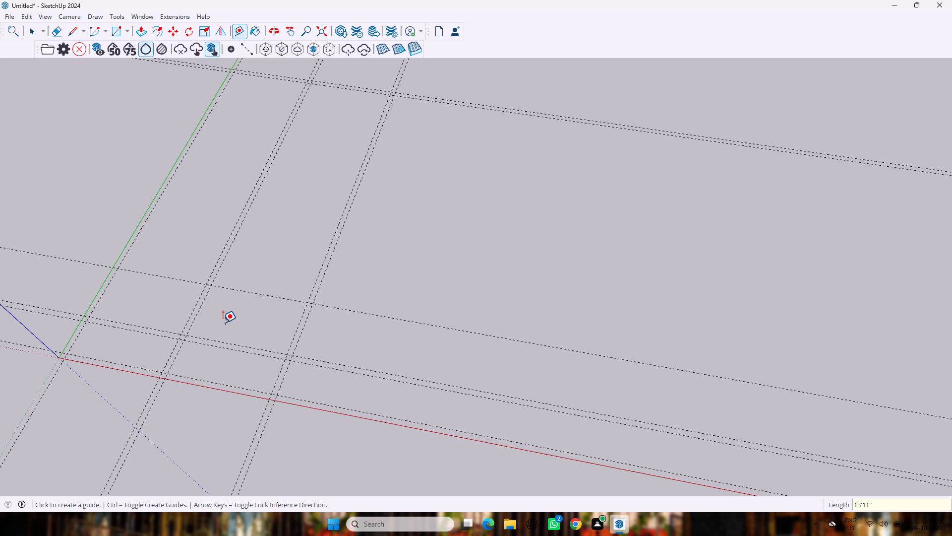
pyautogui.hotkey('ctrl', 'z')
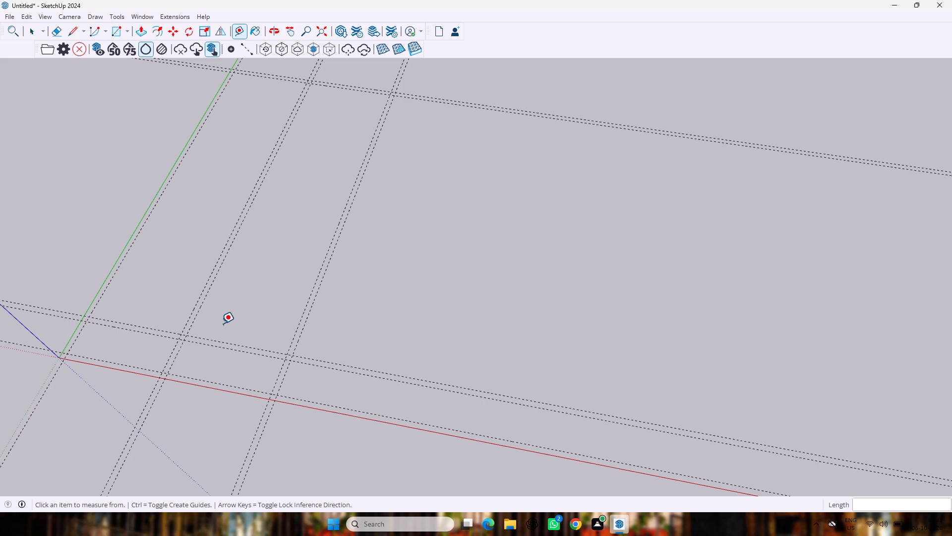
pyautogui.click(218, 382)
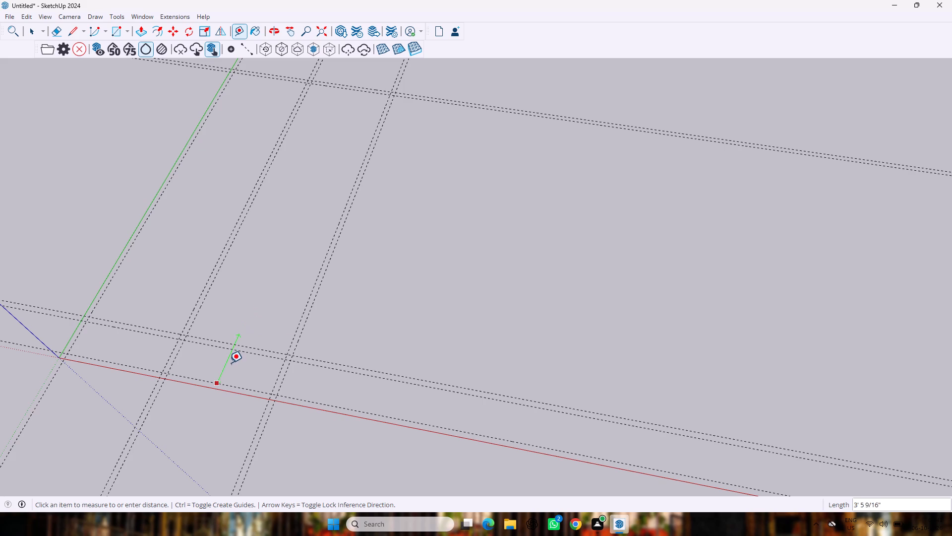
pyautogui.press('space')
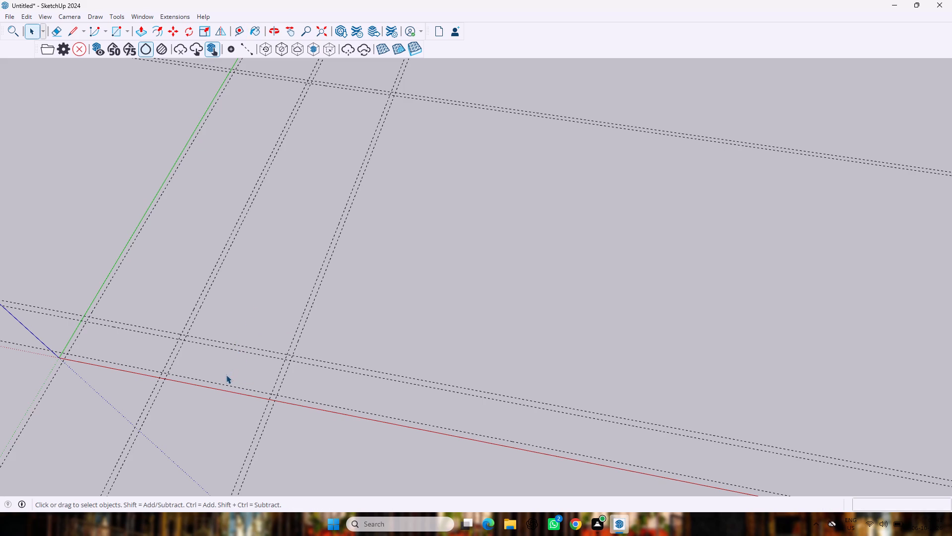
# Create a guide 15'3" from the inner 9" guide beside the red axis, toward the positive green direction.
pyautogui.press('t')
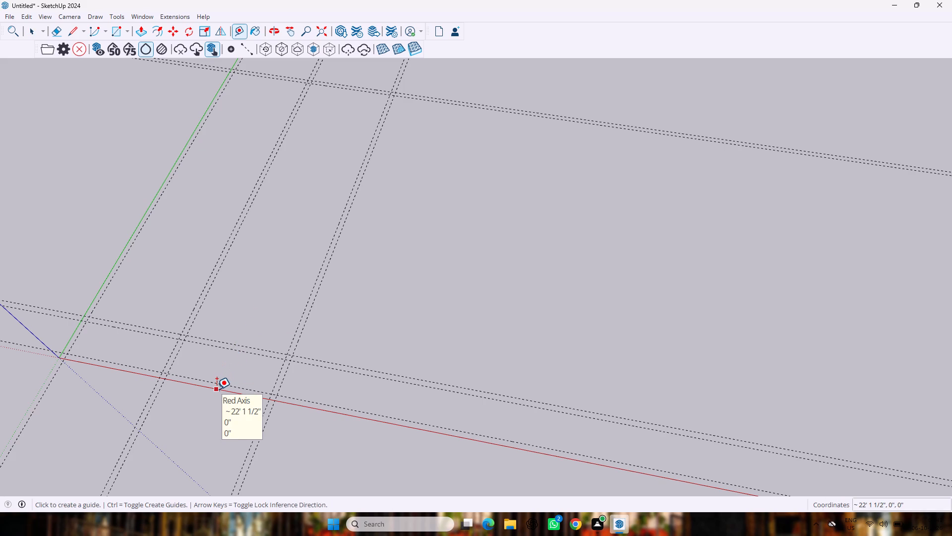
pyautogui.click(218, 382)
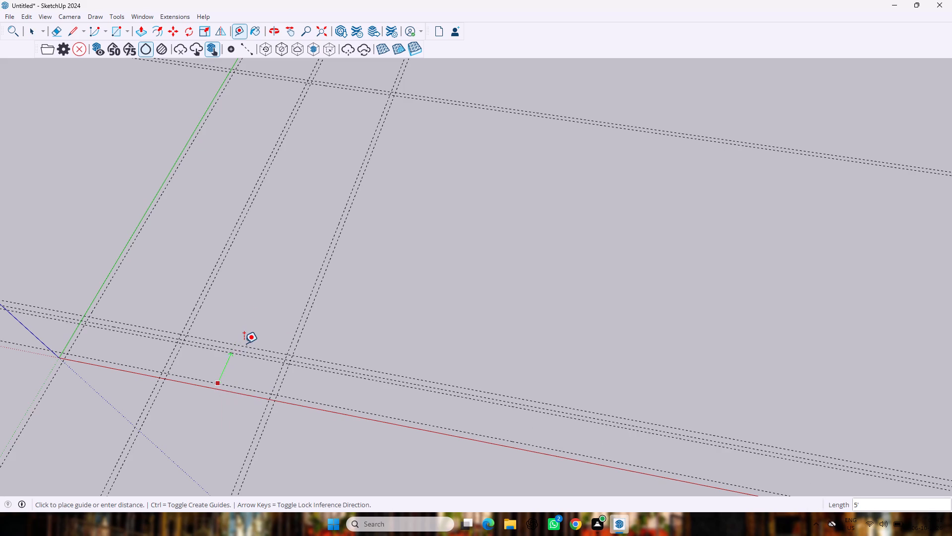
pyautogui.write("15'3")
pyautogui.hotkey('shift', '"')
pyautogui.press('Return')
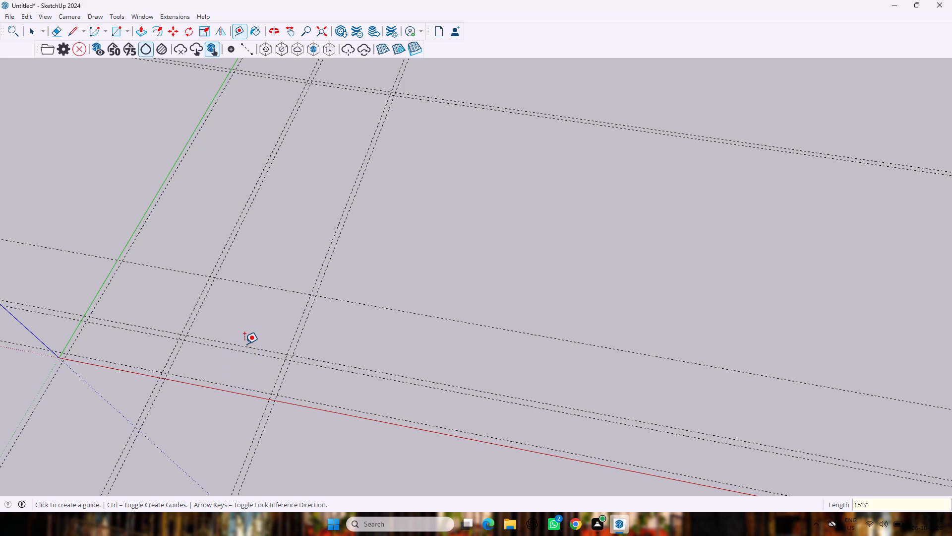
# Create a parallel guide 9" beyond the 15'3" offset guide, toward the positive green direction, for the wall thickness.
pyautogui.click(251, 282)
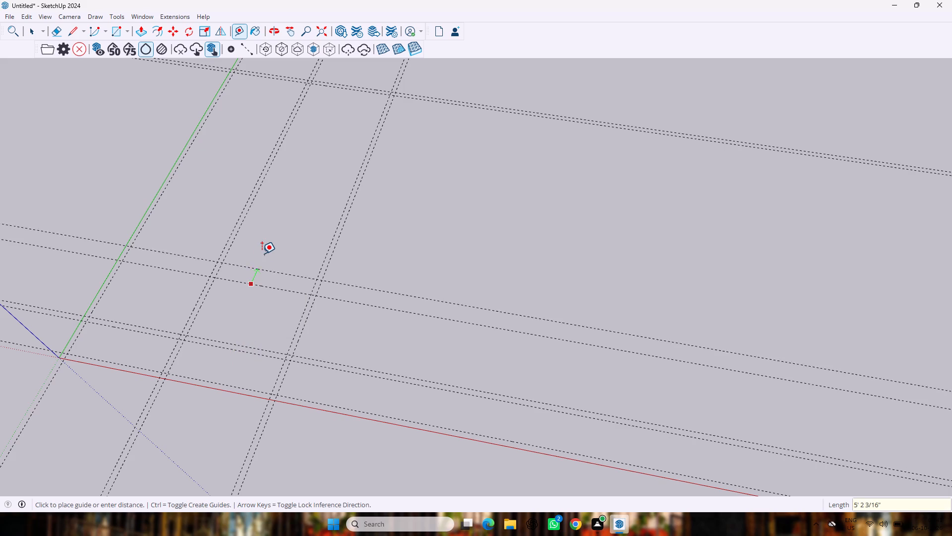
pyautogui.write('9"')
pyautogui.press('Return')
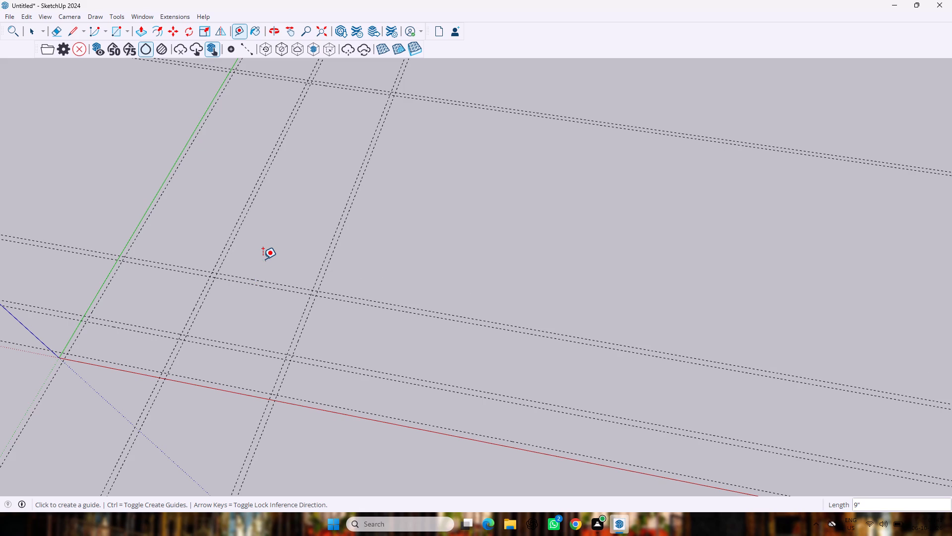
# Draw a rectangle about 2'3" by 9" between the red axis and its inner guide, ending at the outer 30' guide.
pyautogui.press('r')
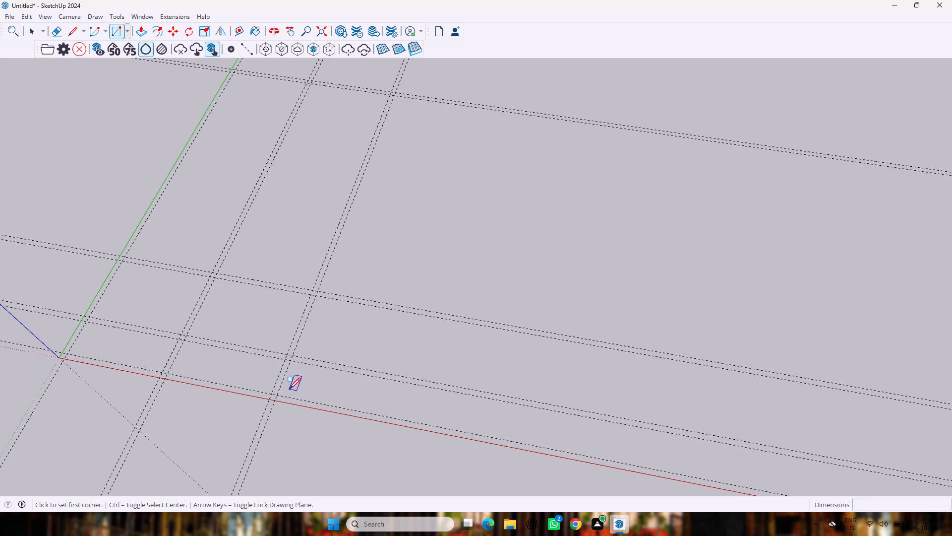
pyautogui.click(258, 398)
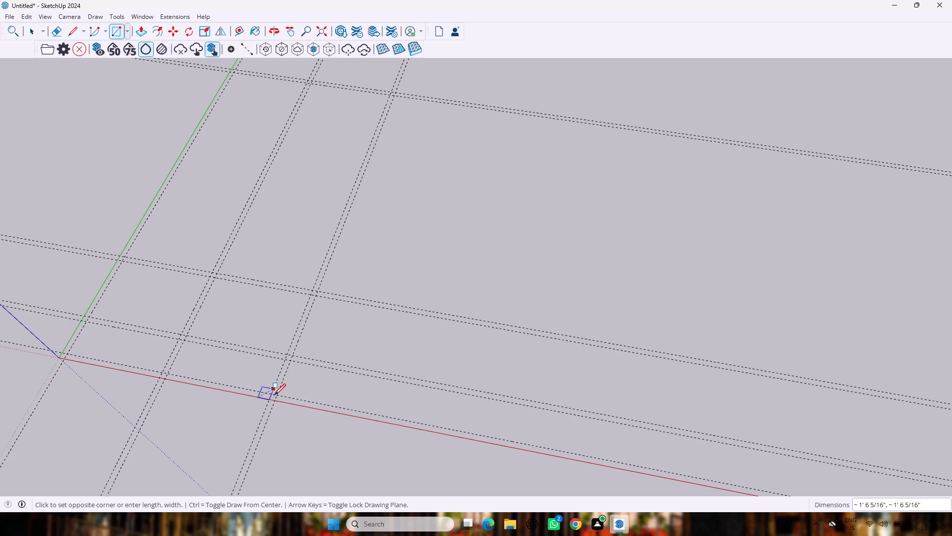
pyautogui.click(279, 395)
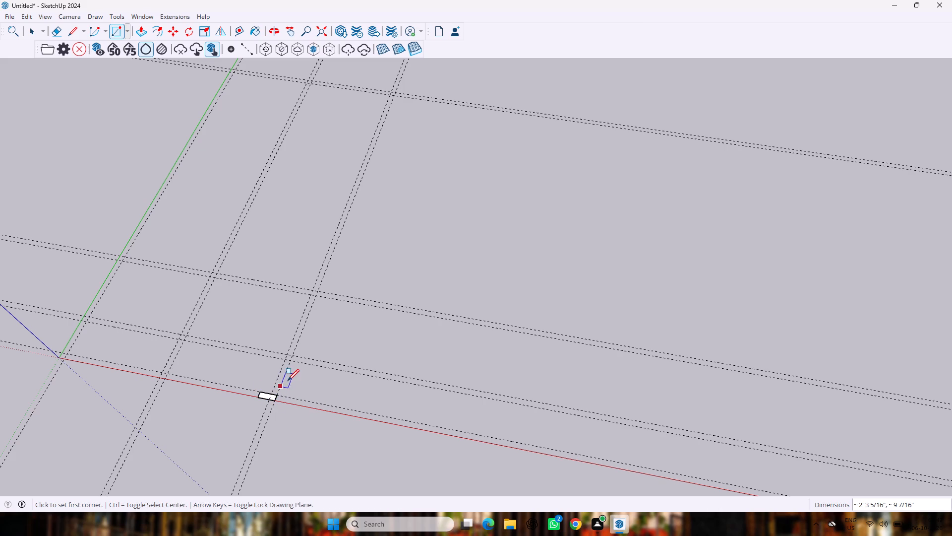
pyautogui.click(273, 394)
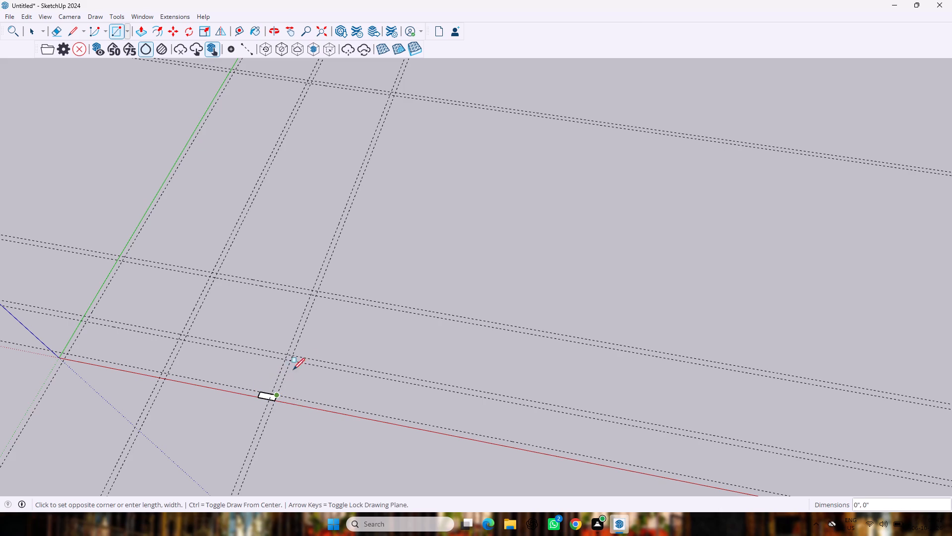
pyautogui.press('Escape')
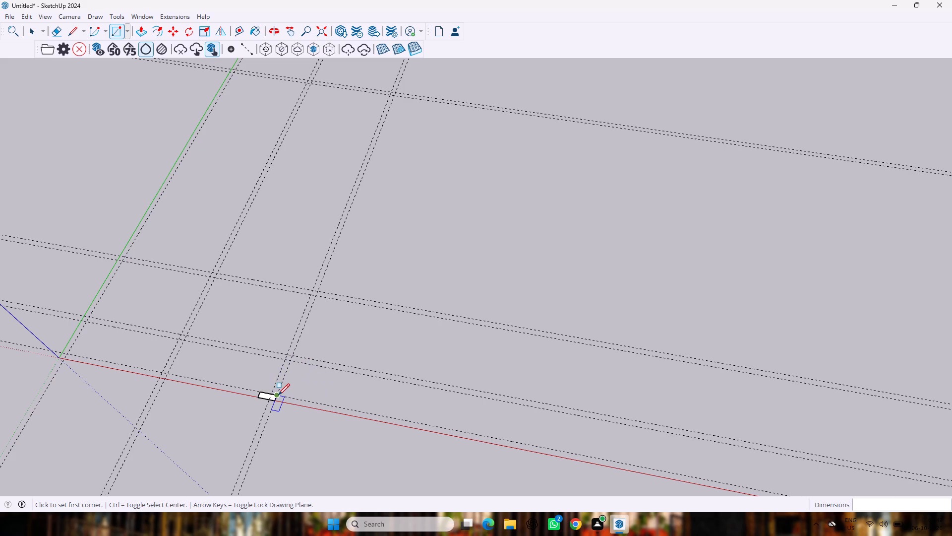
# Draw a 9" by 57'3" wall rectangle between the 30' side guides, from the small corner rectangle to the outer 58' guide.
pyautogui.click(277, 395)
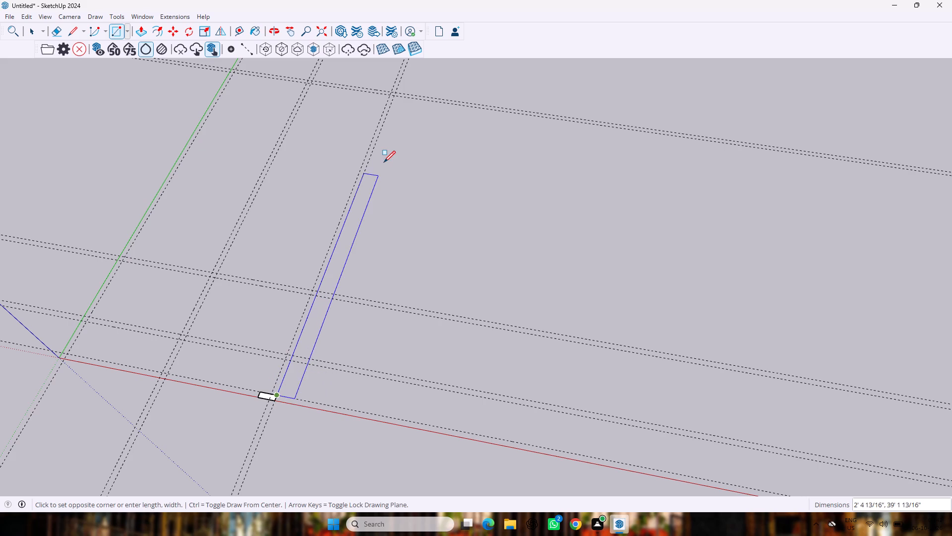
pyautogui.scroll(8, 392, 91)
pyautogui.click(392, 93)
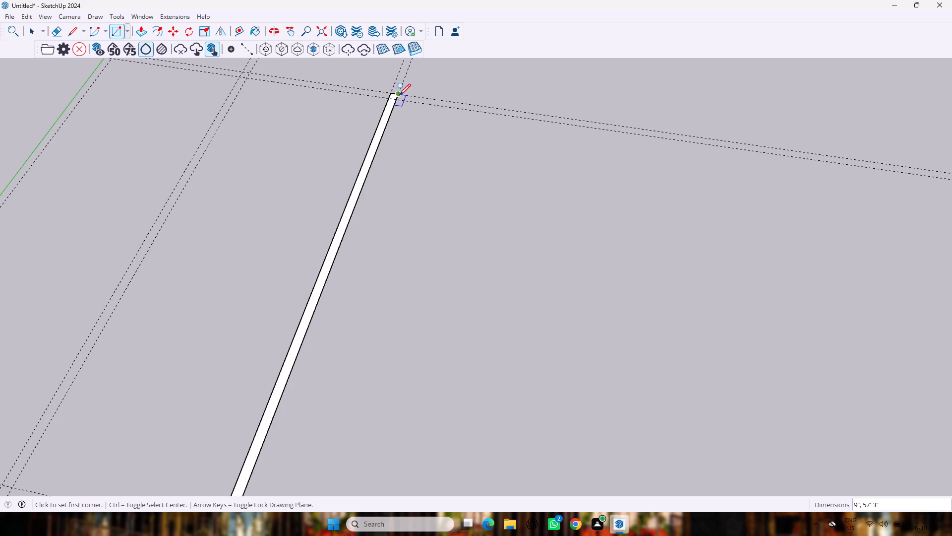
# Draw the far end wall rectangle, about 29'11" by 9", between the 58' guides from the 30' side corner to the green axis.
pyautogui.click(398, 95)
pyautogui.scroll(-10, 328, 91)
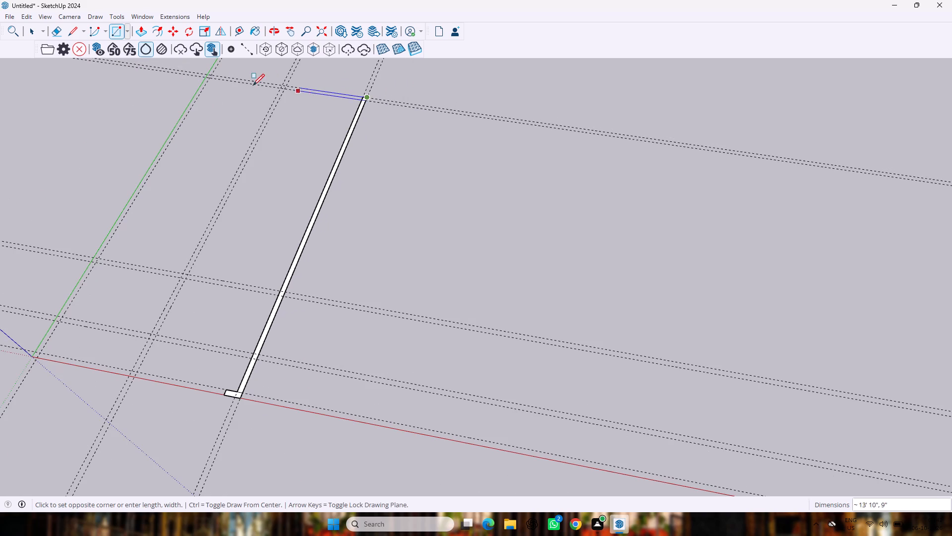
pyautogui.scroll(6, 200, 79)
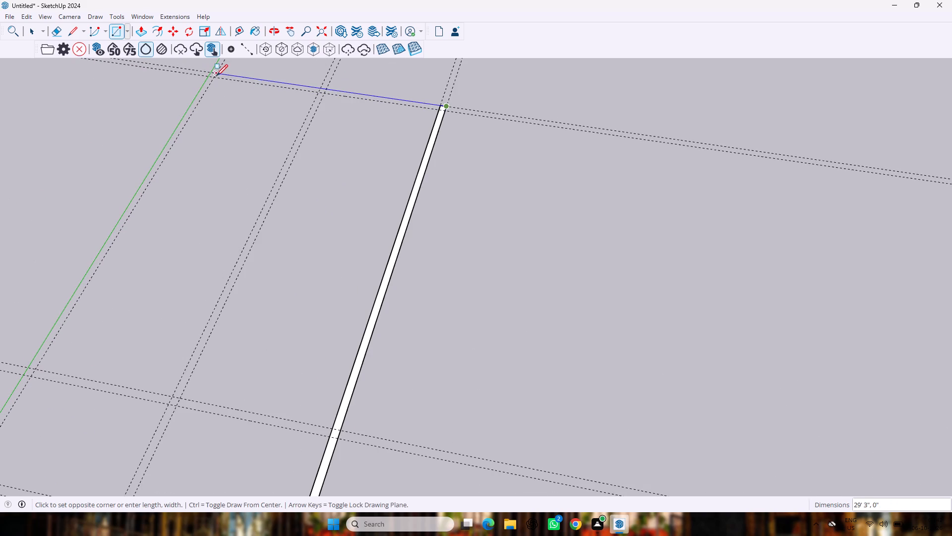
pyautogui.click(209, 76)
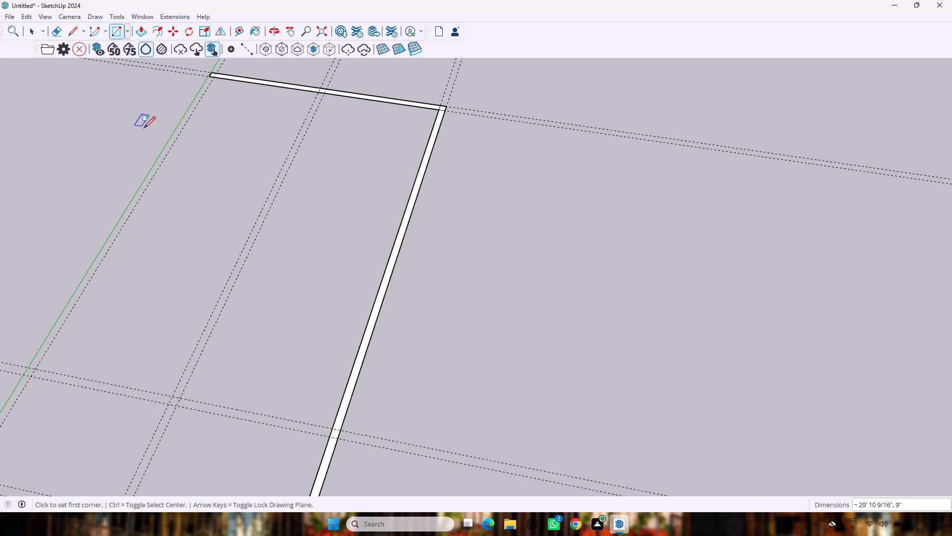
# Draw a wall rectangle about 7 9/16" by 57'3" along the green axis, from the far end wall to the red axis.
pyautogui.click(209, 76)
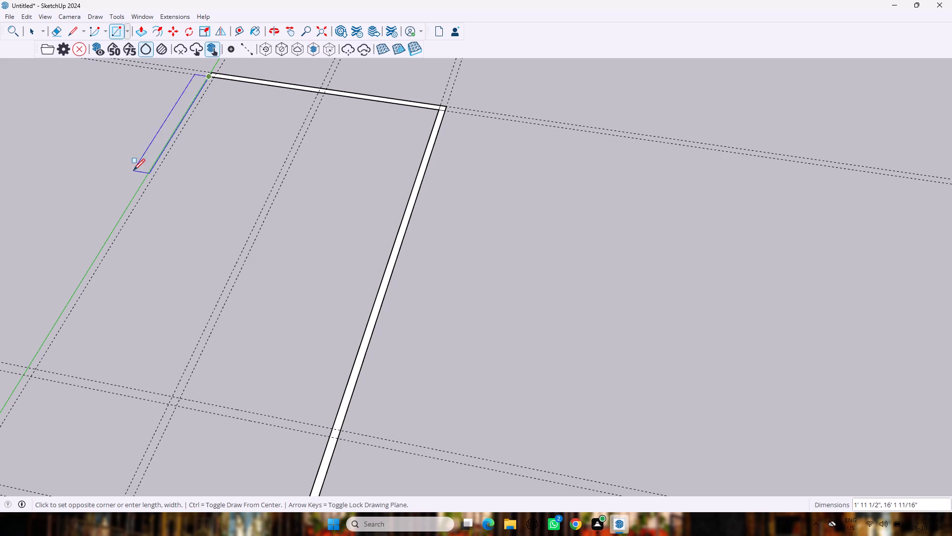
pyautogui.scroll(-15, 133, 170)
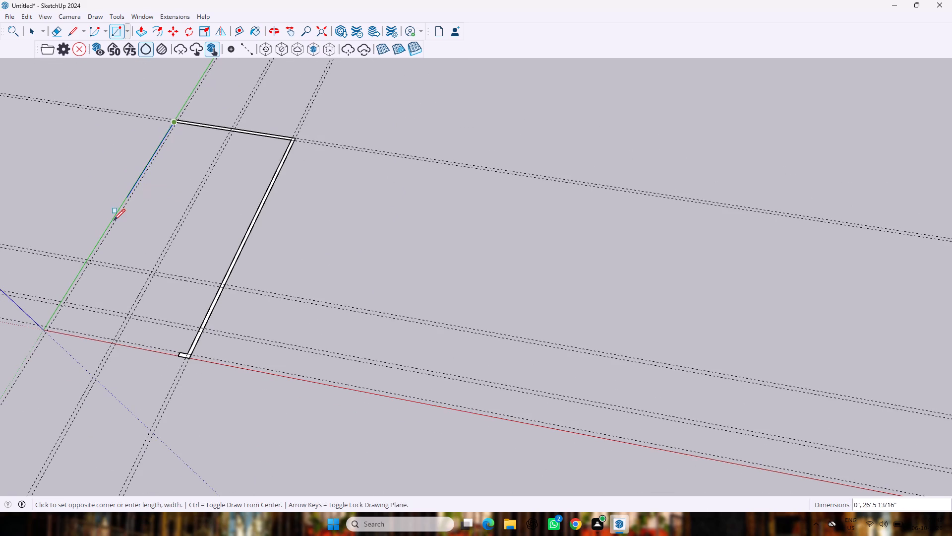
pyautogui.scroll(4, 41, 327)
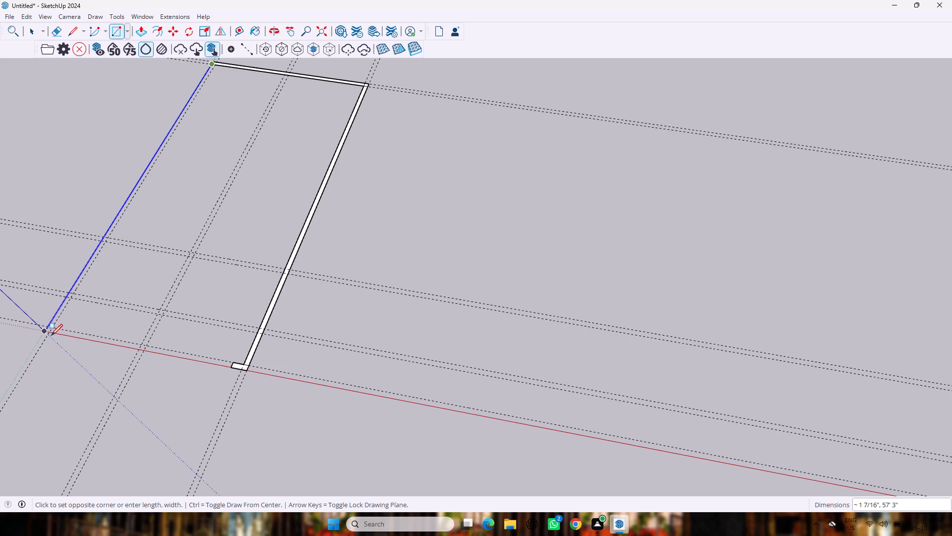
pyautogui.scroll(8, 50, 327)
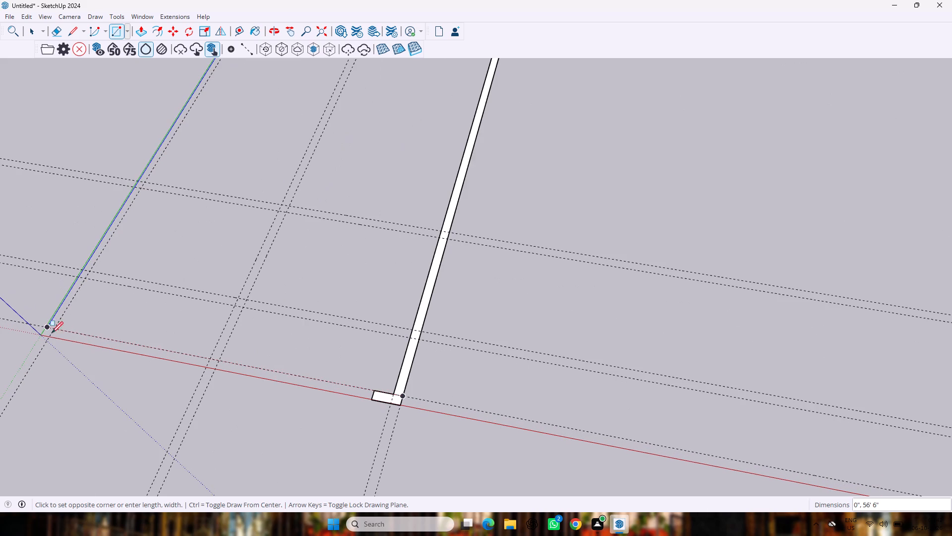
pyautogui.click(50, 336)
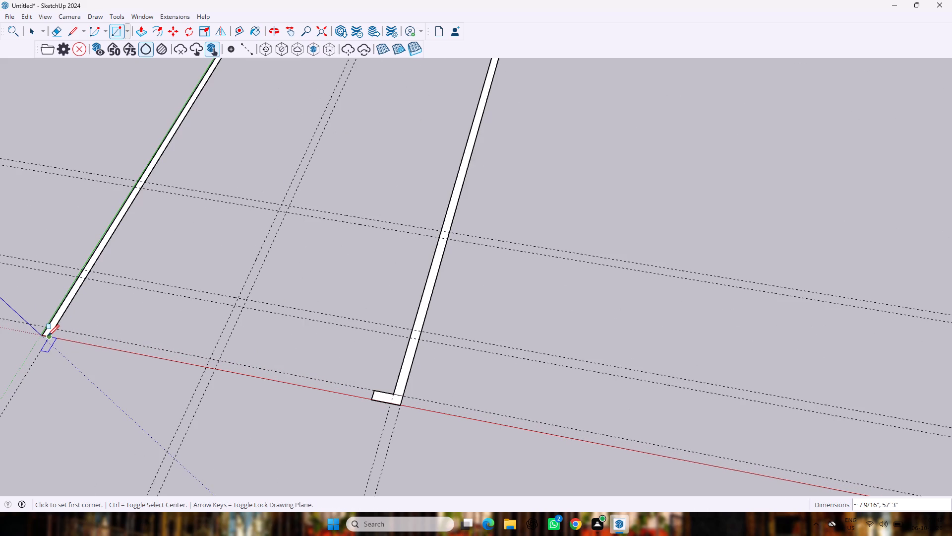
# Draw a 14'3" by 9" front wall rectangle along the red axis, from the green-axis wall to the farther middle guide.
pyautogui.click(48, 336)
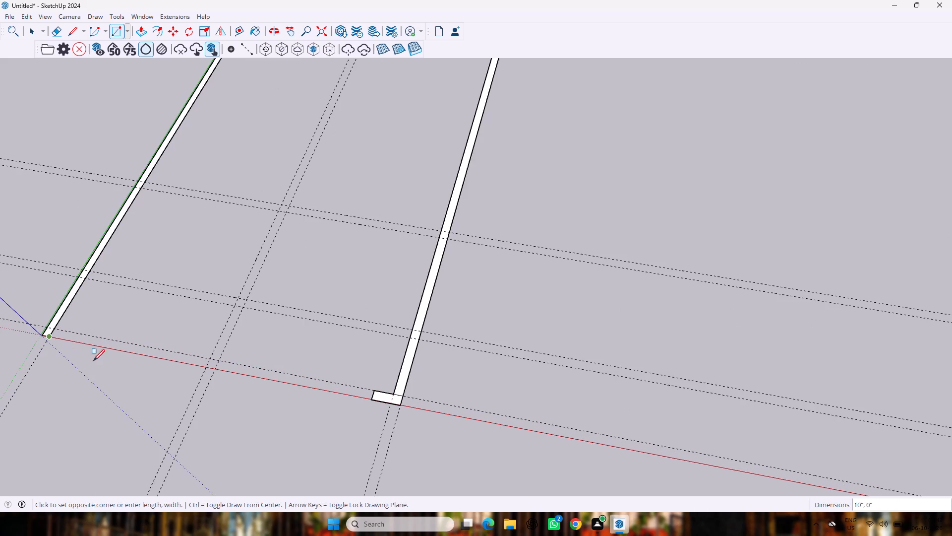
pyautogui.click(219, 361)
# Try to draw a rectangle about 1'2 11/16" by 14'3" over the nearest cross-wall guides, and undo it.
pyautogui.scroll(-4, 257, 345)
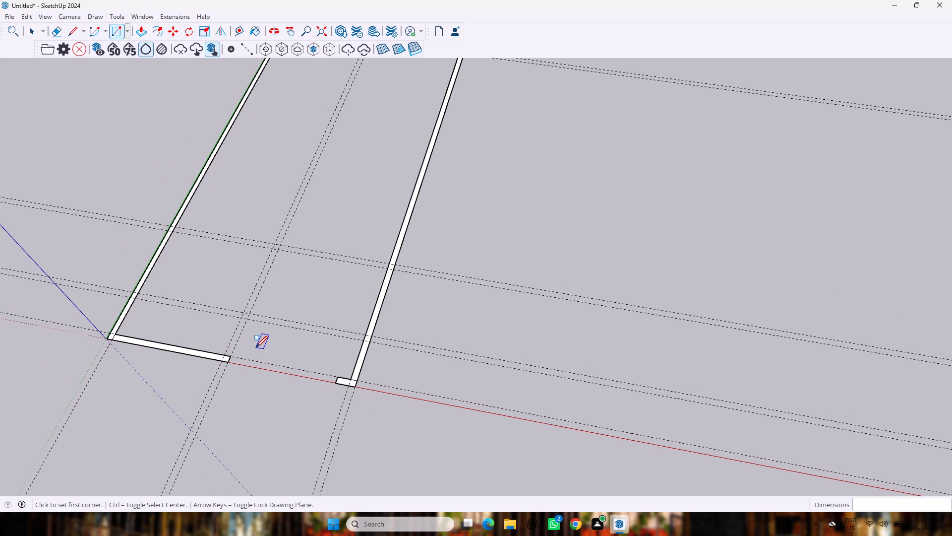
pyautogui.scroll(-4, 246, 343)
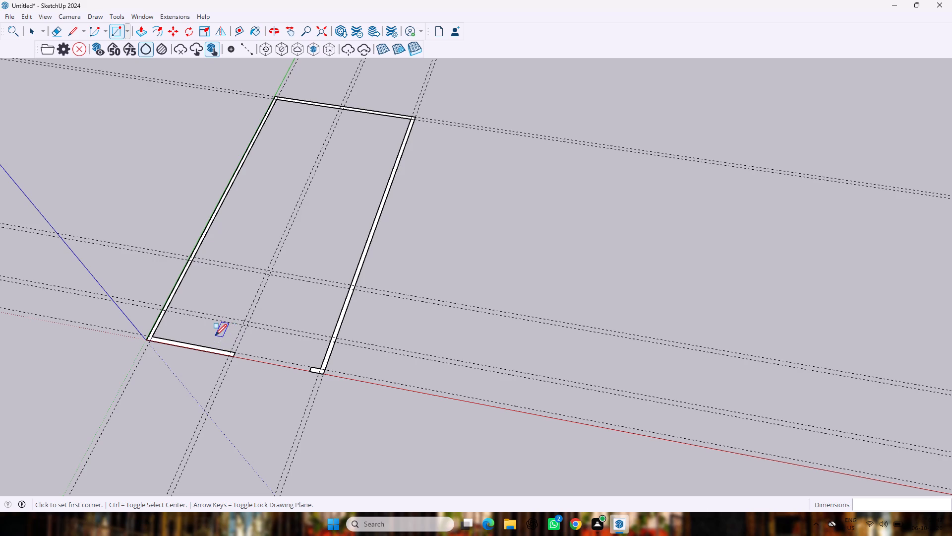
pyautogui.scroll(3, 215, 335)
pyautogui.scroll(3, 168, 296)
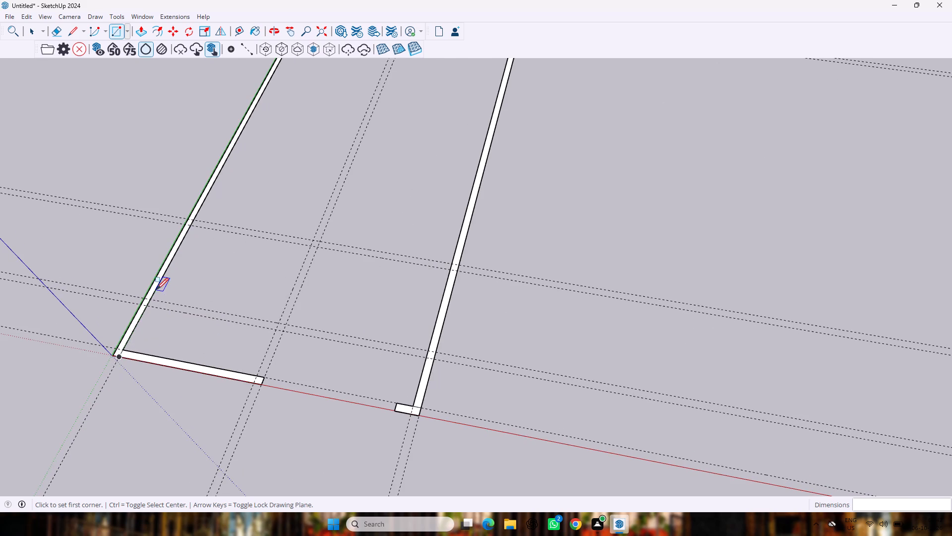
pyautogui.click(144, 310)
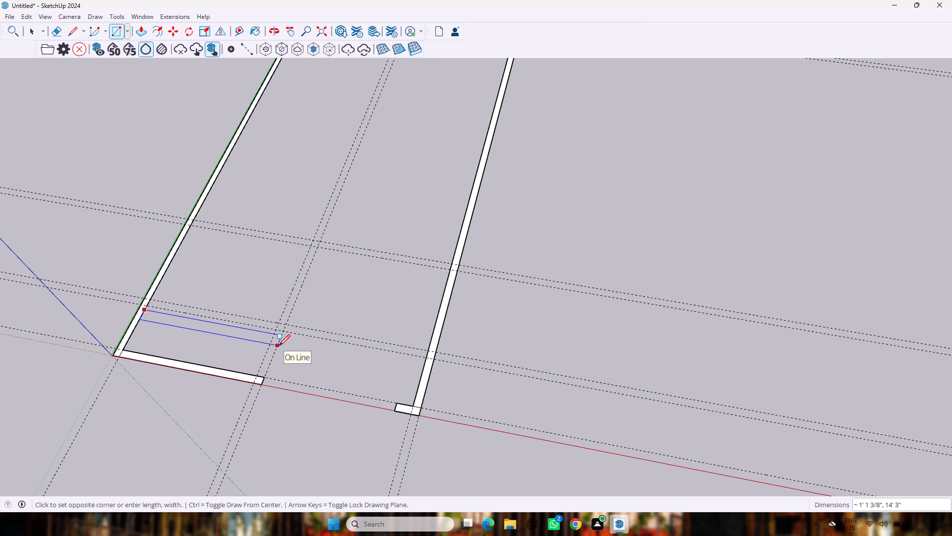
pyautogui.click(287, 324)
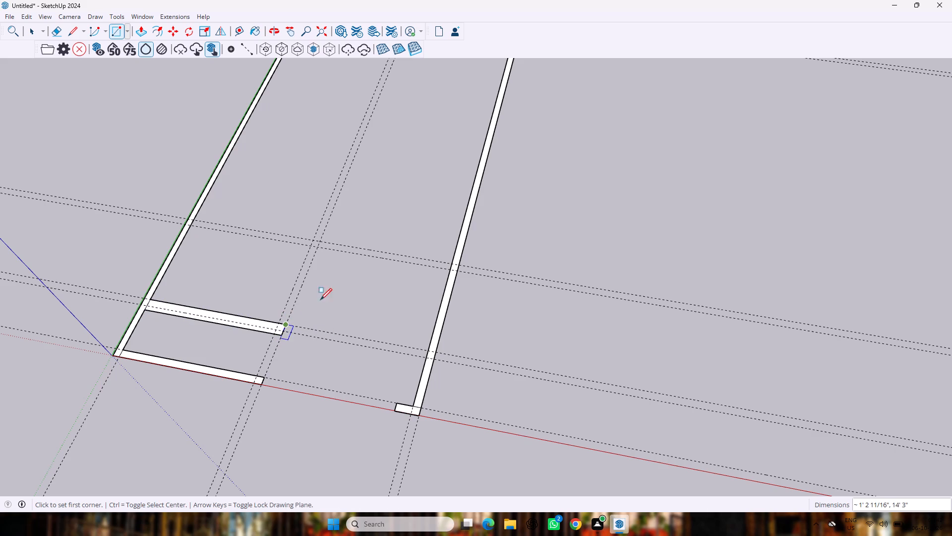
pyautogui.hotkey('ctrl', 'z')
# Draw a 9" by 14'3" interior wall rectangle between the nearest cross guides, from the green-axis wall to the farther middle guide.
pyautogui.scroll(4, 199, 304)
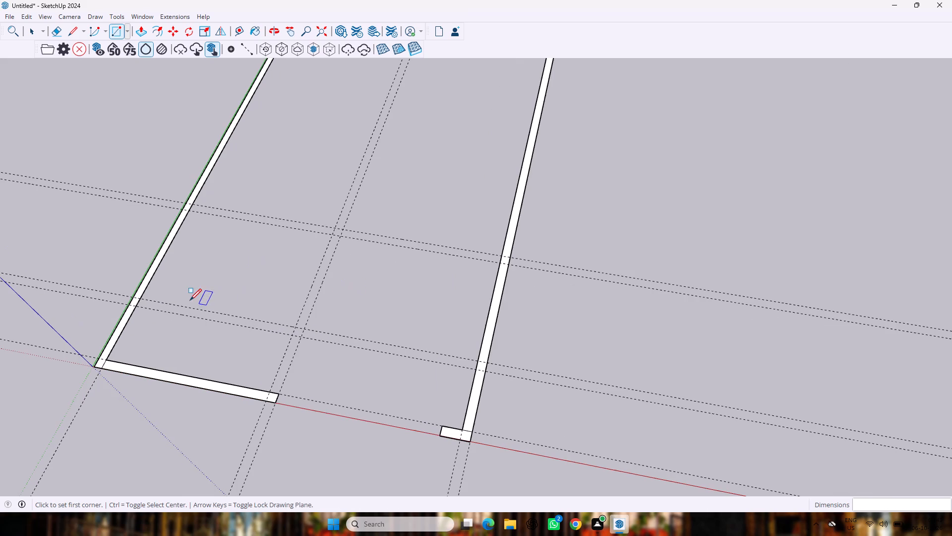
pyautogui.click(142, 299)
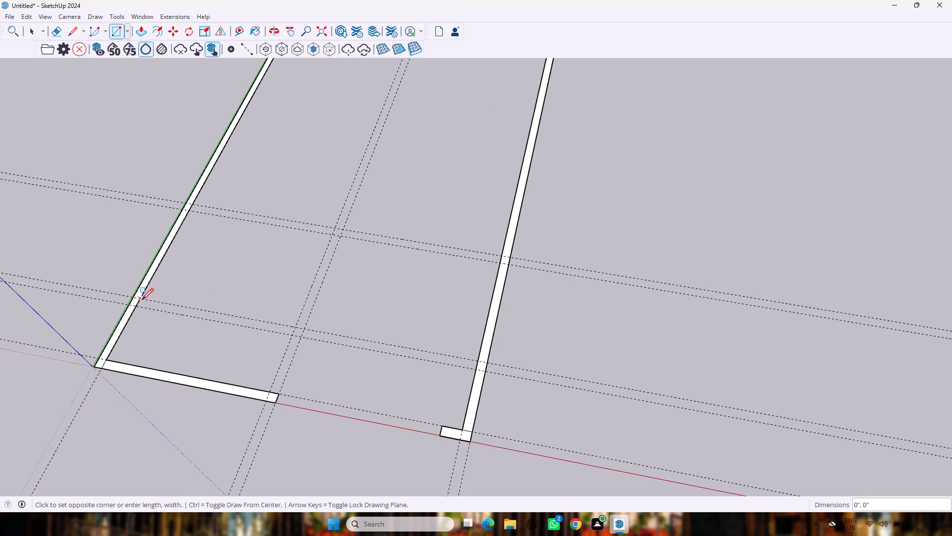
pyautogui.click(303, 336)
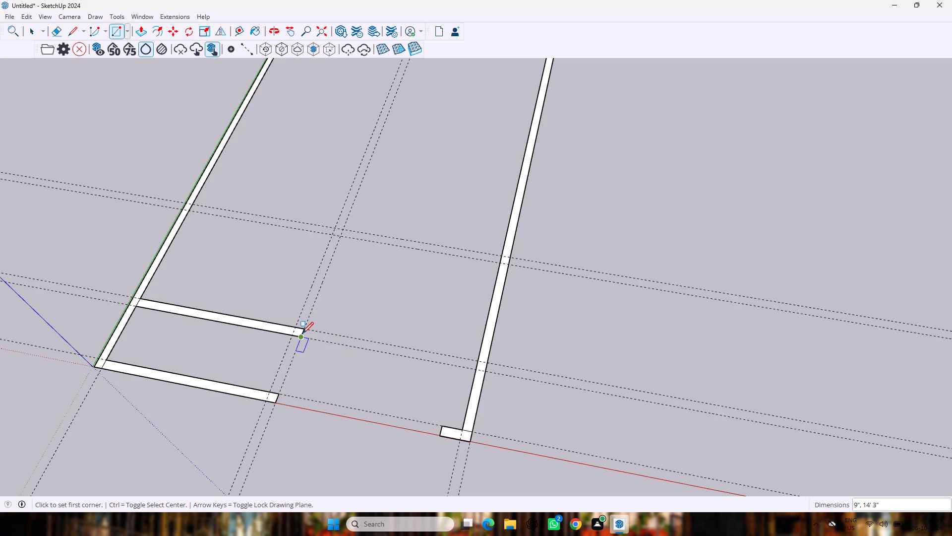
# Draw a 9" by 10'3" wall rectangle between the middle guides, from the cross wall's end to the far line of the second cross guides.
pyautogui.click(305, 328)
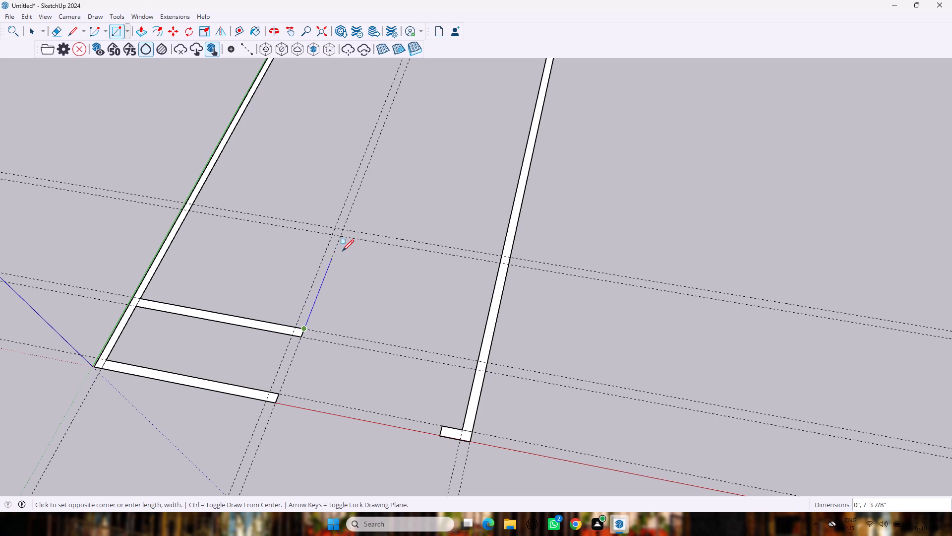
pyautogui.click(335, 226)
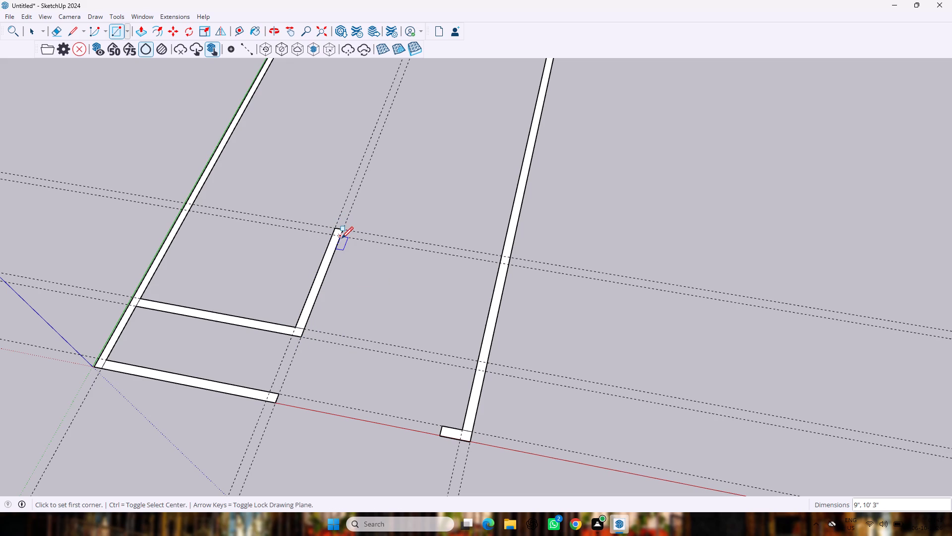
# Draw a small rectangle 9" by about 1'2 9/16" between the second cross guides, projecting past the end of the middle wall.
pyautogui.click(332, 236)
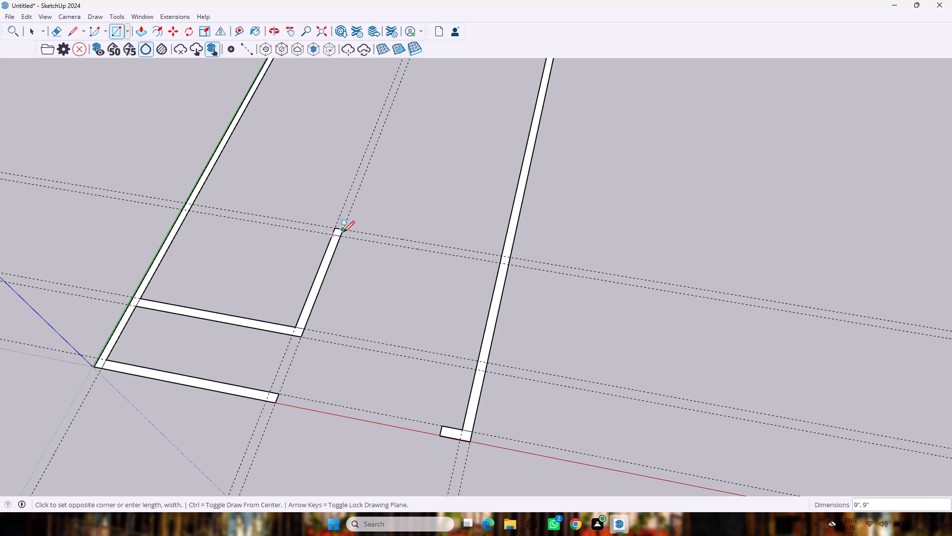
pyautogui.click(350, 232)
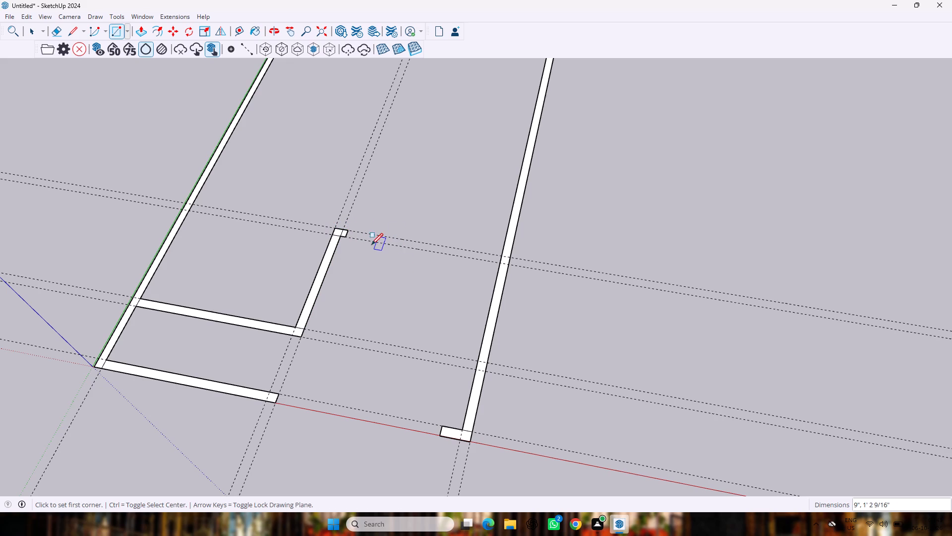
# Draw a wall rectangle 9" by about 7'10 15/16" between the second cross guides, running inward from the 30' side wall.
pyautogui.click(500, 257)
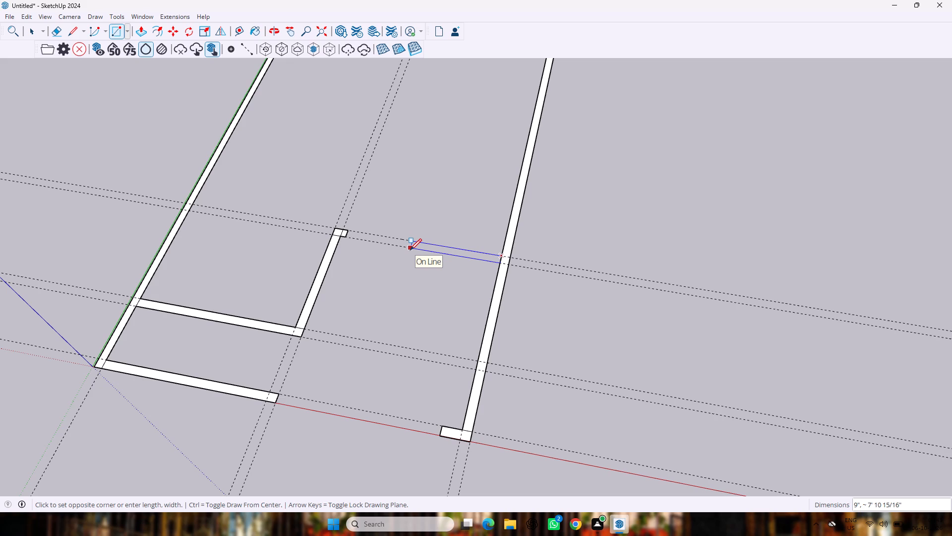
pyautogui.click(410, 250)
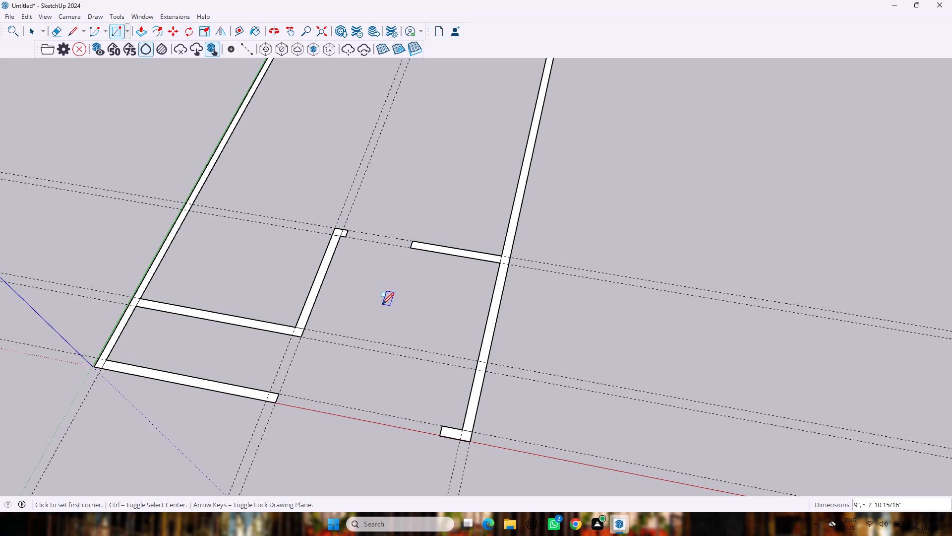
# Erase the pair of middle guides and both pairs of interior cross guides with the Eraser.
pyautogui.scroll(-7, 382, 304)
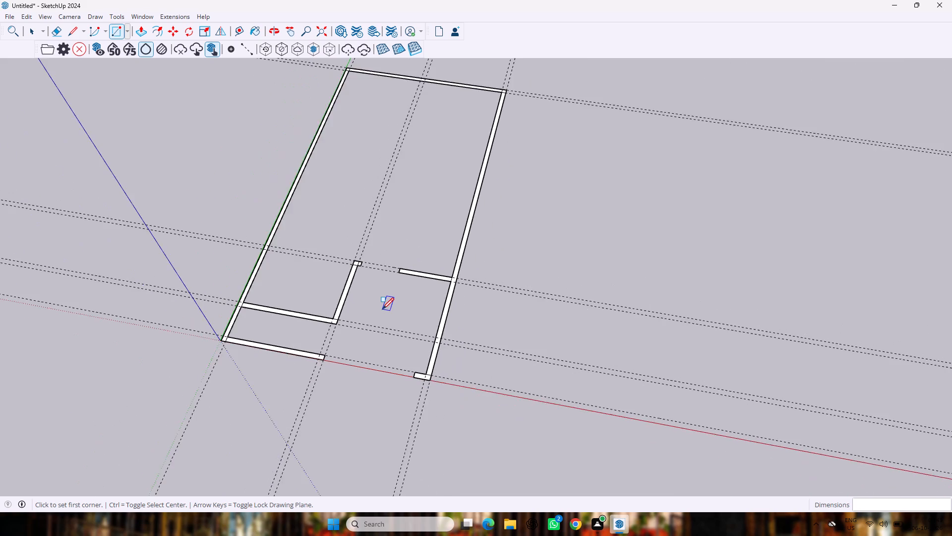
pyautogui.scroll(-2, 382, 309)
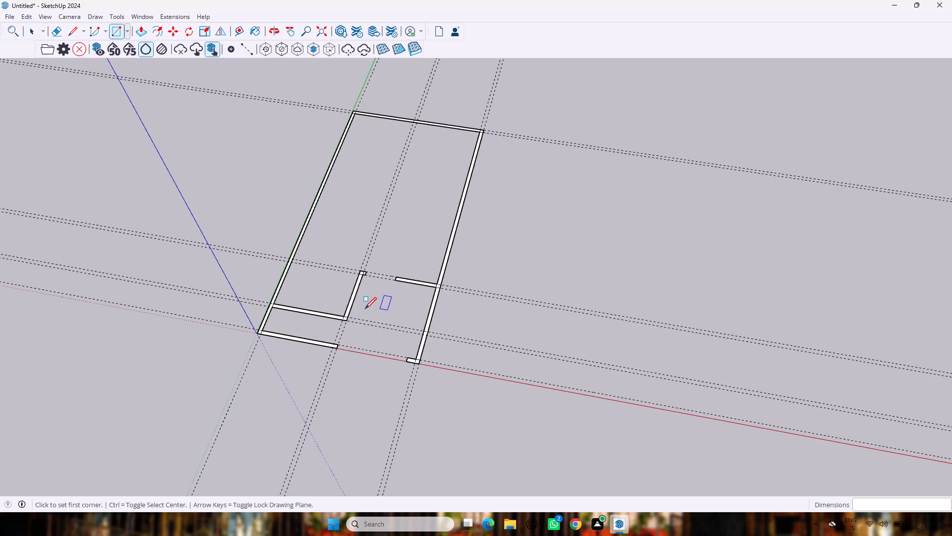
pyautogui.press('space')
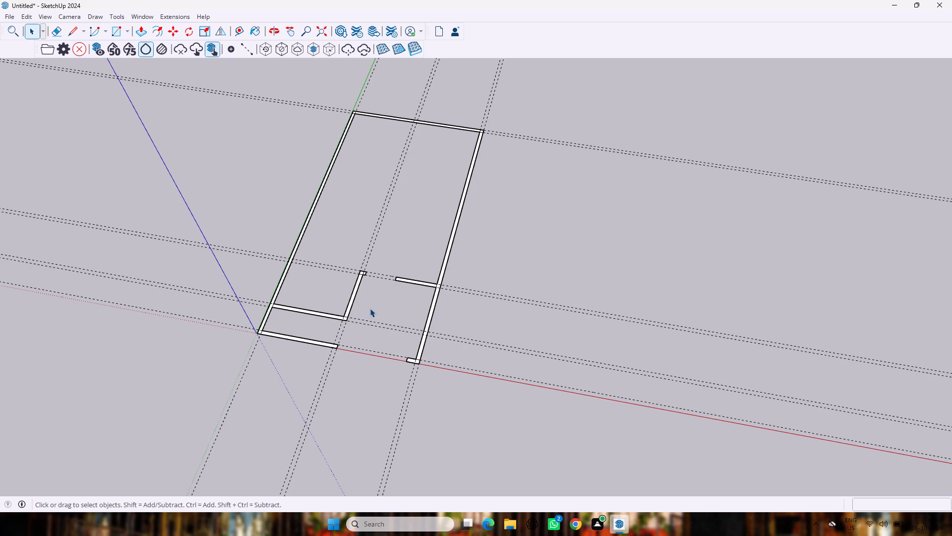
pyautogui.scroll(5, 385, 307)
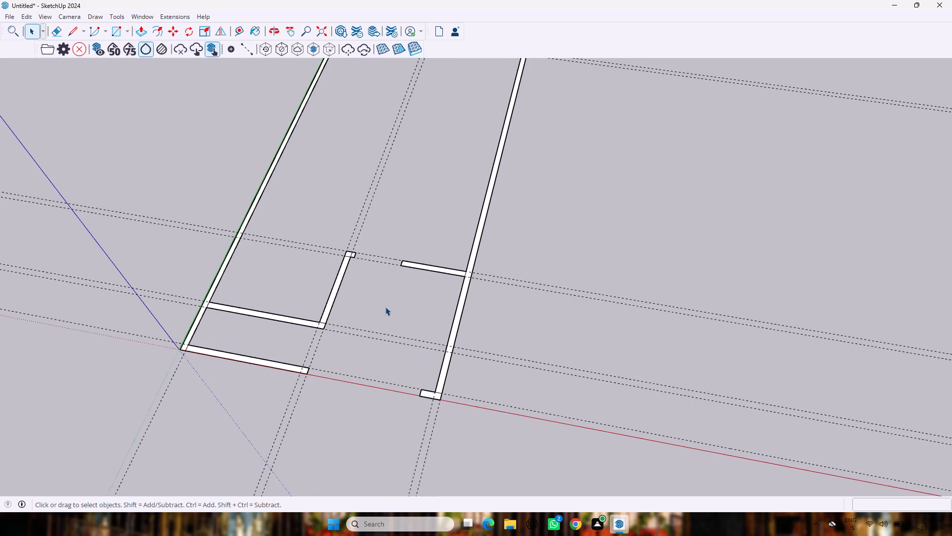
pyautogui.press('e')
pyautogui.moveTo(351, 209); pyautogui.dragTo(383, 220)
pyautogui.moveTo(343, 227); pyautogui.dragTo(308, 269)
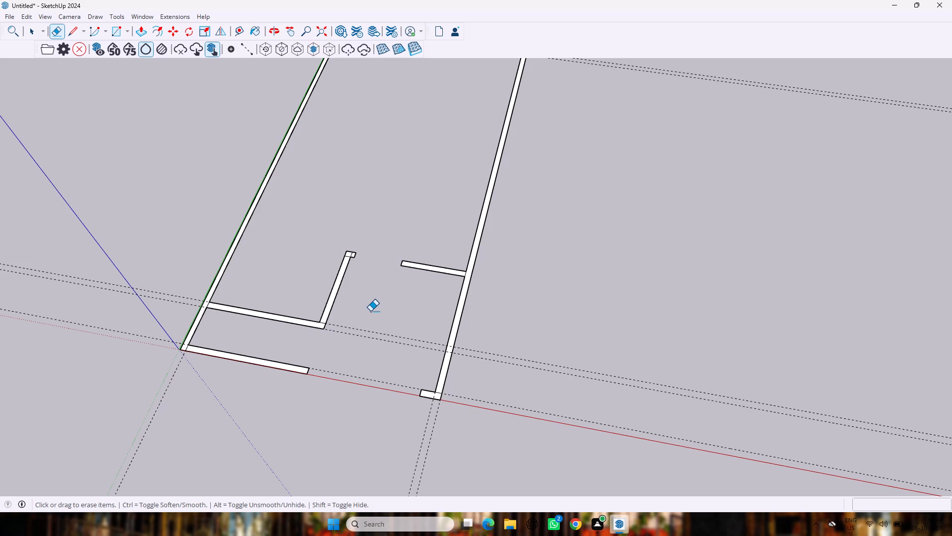
pyautogui.moveTo(370, 311); pyautogui.dragTo(366, 349)
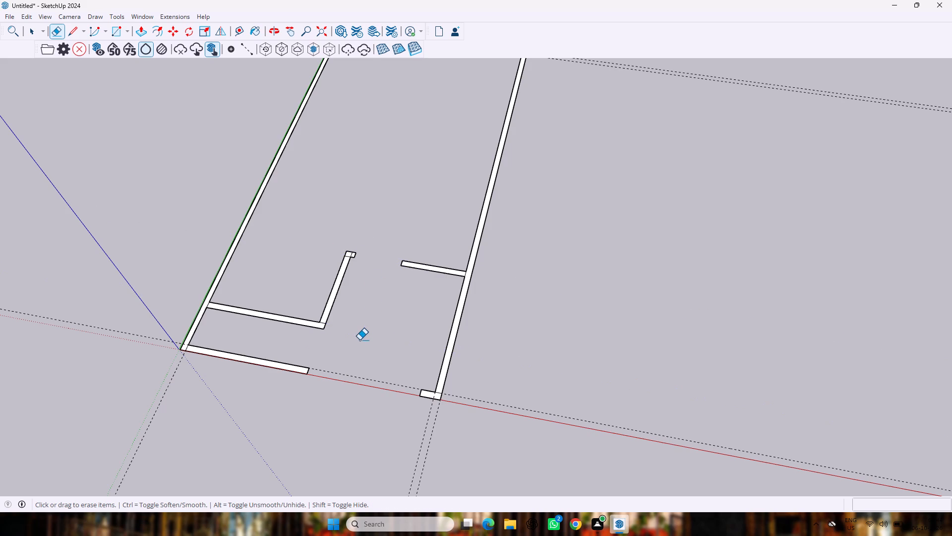
# Erase the seam lines inside the interior walls, at the L-shaped corner and at the small projection on the middle wall's end.
pyautogui.scroll(-4, 360, 332)
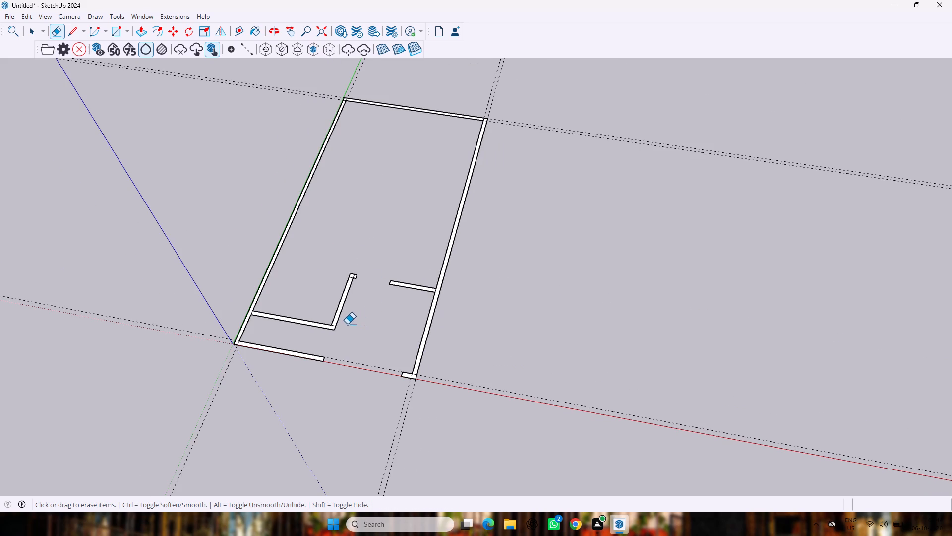
pyautogui.scroll(17, 314, 334)
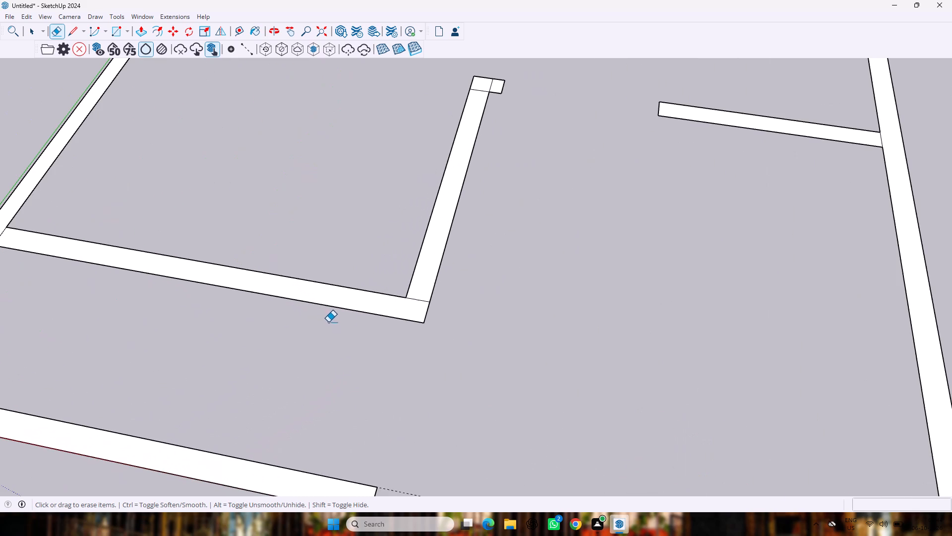
pyautogui.moveTo(420, 296); pyautogui.dragTo(416, 310)
pyautogui.scroll(-8, 412, 311)
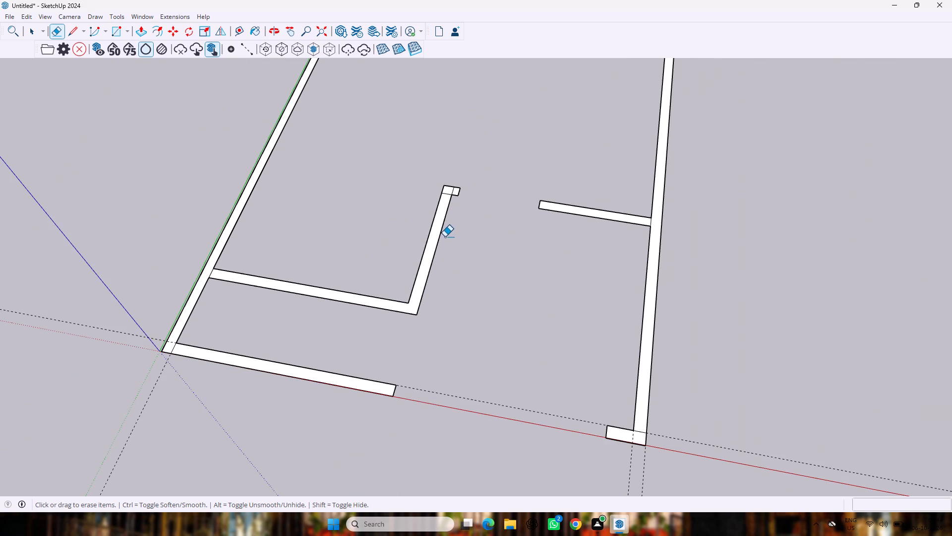
pyautogui.scroll(9, 450, 194)
pyautogui.moveTo(449, 195); pyautogui.dragTo(446, 202)
pyautogui.moveTo(451, 191); pyautogui.dragTo(463, 193)
pyautogui.scroll(-9, 463, 193)
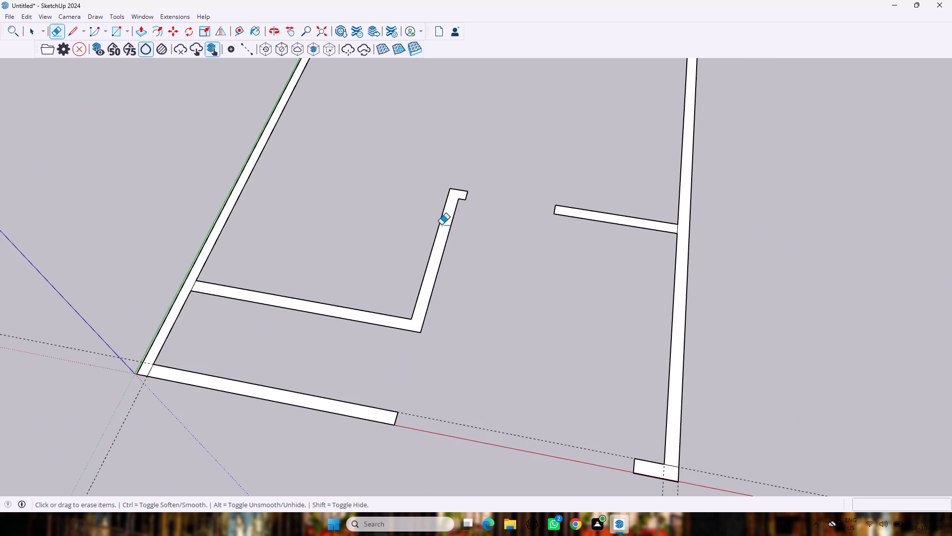
# Erase the seam line where the interior cross wall meets the green-axis wall, together with the guide running through it.
pyautogui.scroll(3, 258, 286)
pyautogui.scroll(3, 211, 284)
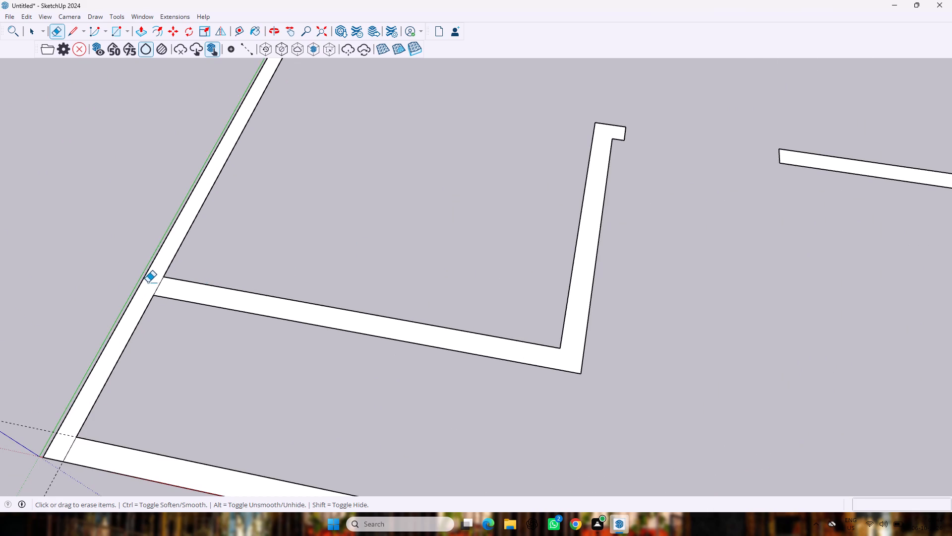
pyautogui.moveTo(152, 281); pyautogui.dragTo(180, 288)
# Erase the seam line where the short interior wall meets the 30' side wall, together with the inner guide running through it.
pyautogui.scroll(-11, 185, 285)
pyautogui.scroll(1, 183, 279)
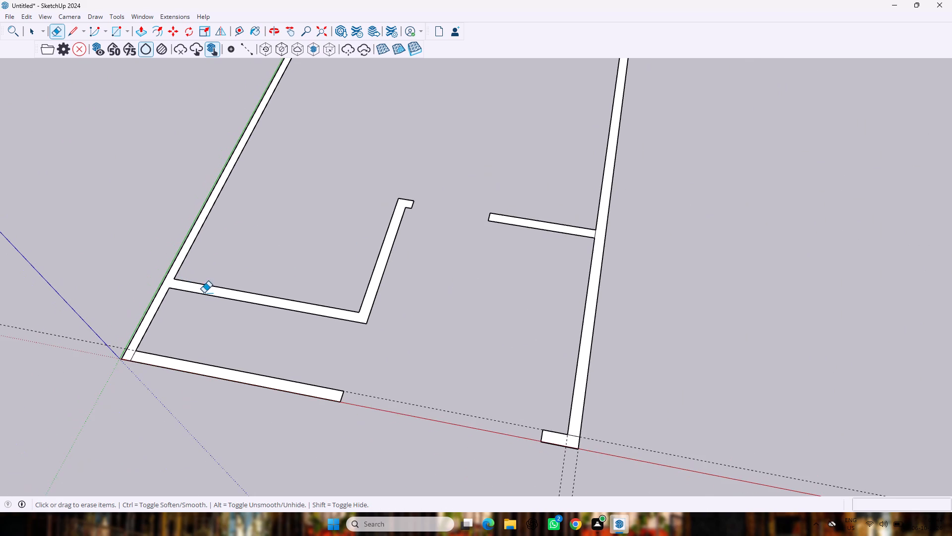
pyautogui.scroll(3, 582, 351)
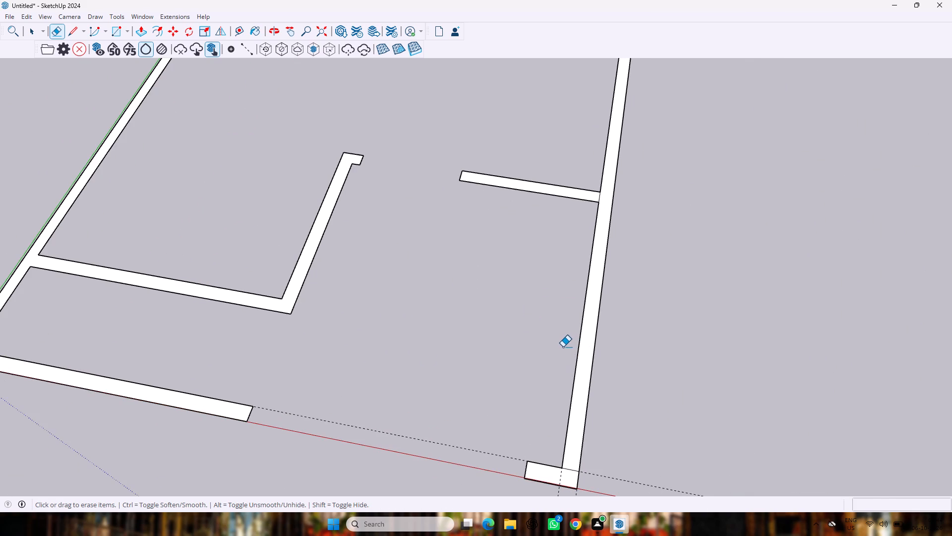
pyautogui.scroll(-8, 563, 347)
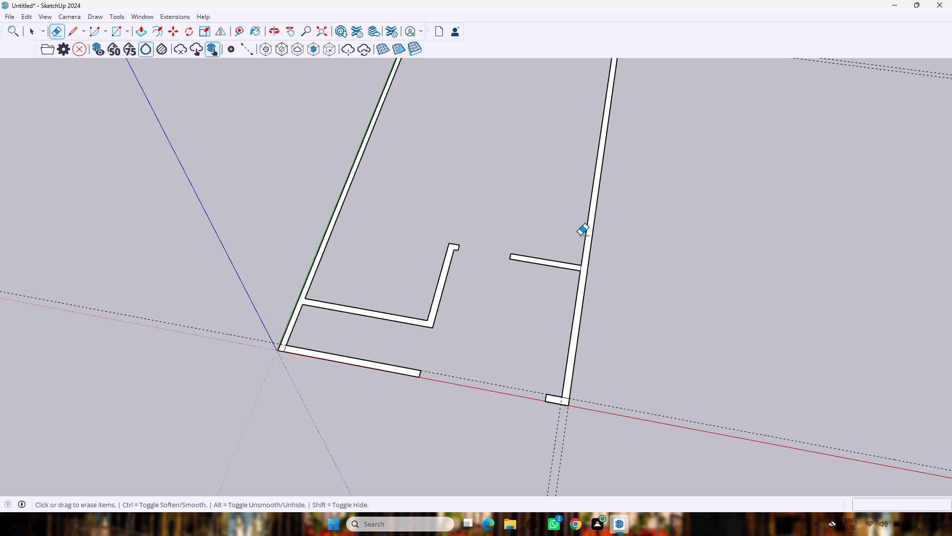
pyautogui.scroll(-4, 580, 234)
pyautogui.scroll(8, 566, 268)
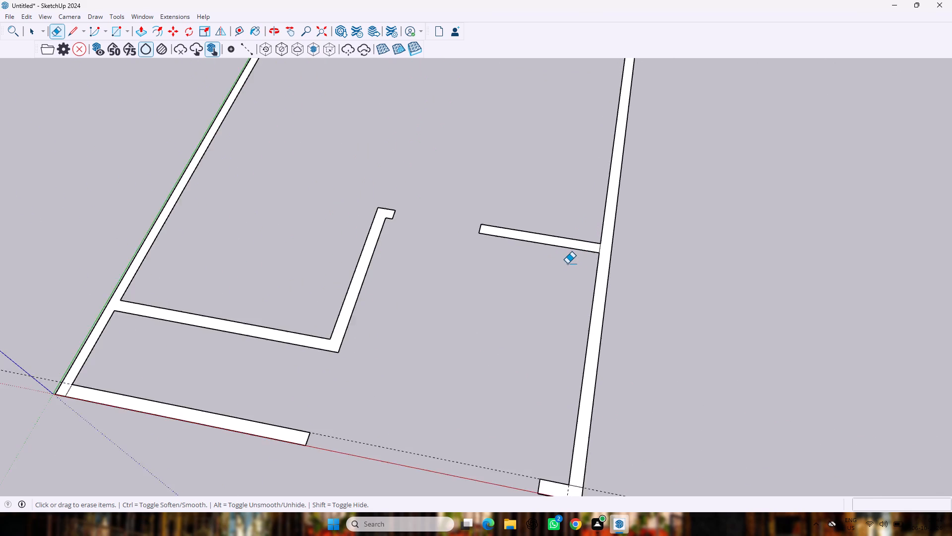
pyautogui.scroll(4, 567, 264)
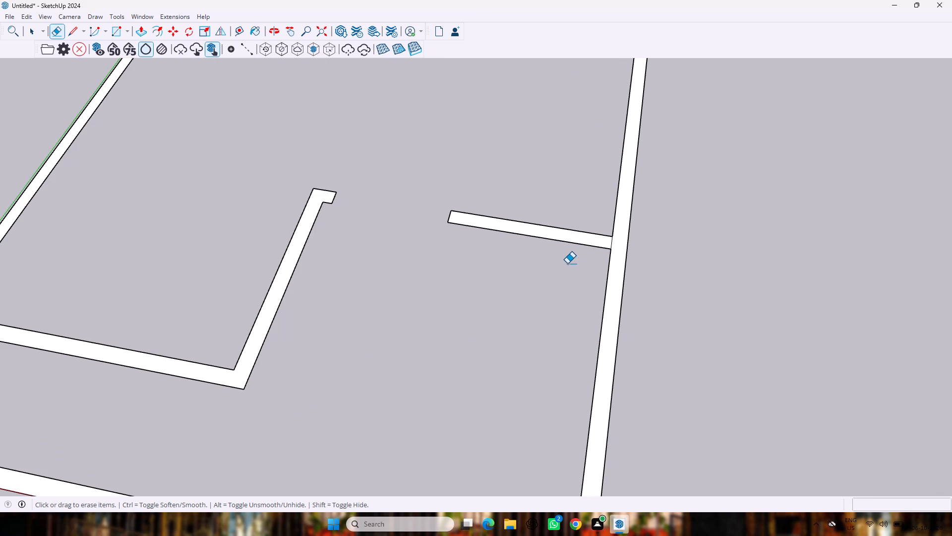
pyautogui.click(611, 244)
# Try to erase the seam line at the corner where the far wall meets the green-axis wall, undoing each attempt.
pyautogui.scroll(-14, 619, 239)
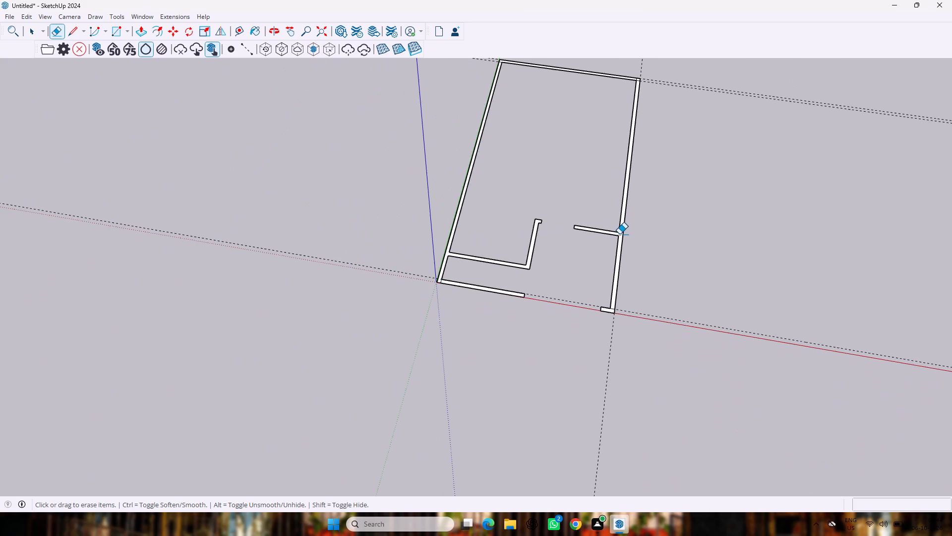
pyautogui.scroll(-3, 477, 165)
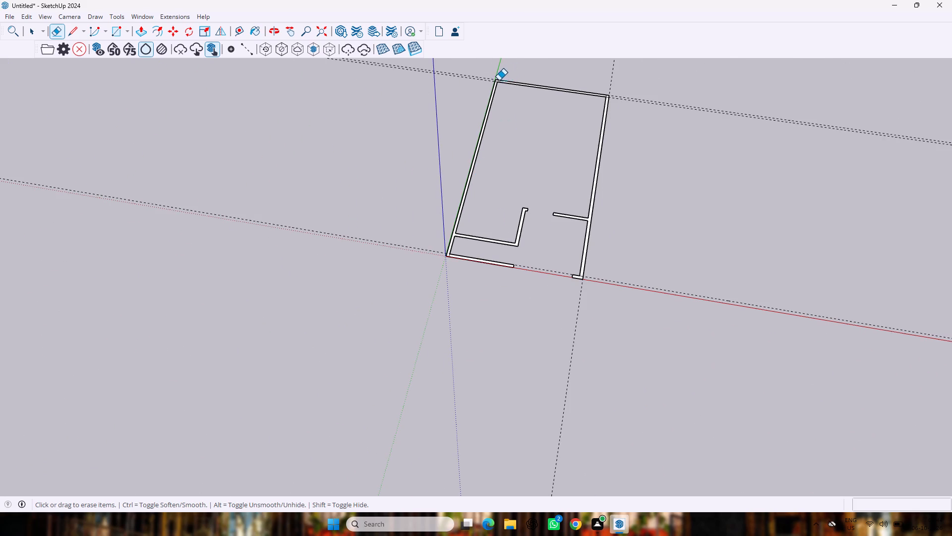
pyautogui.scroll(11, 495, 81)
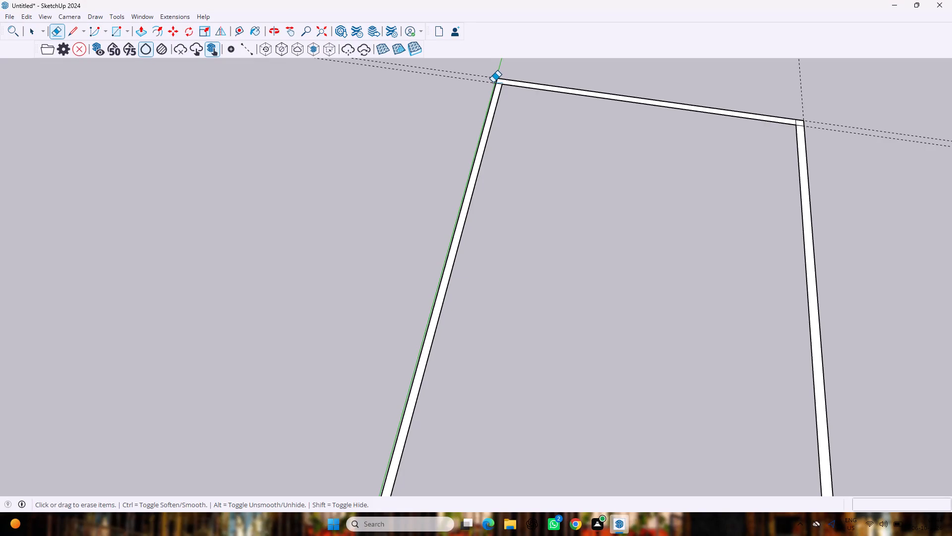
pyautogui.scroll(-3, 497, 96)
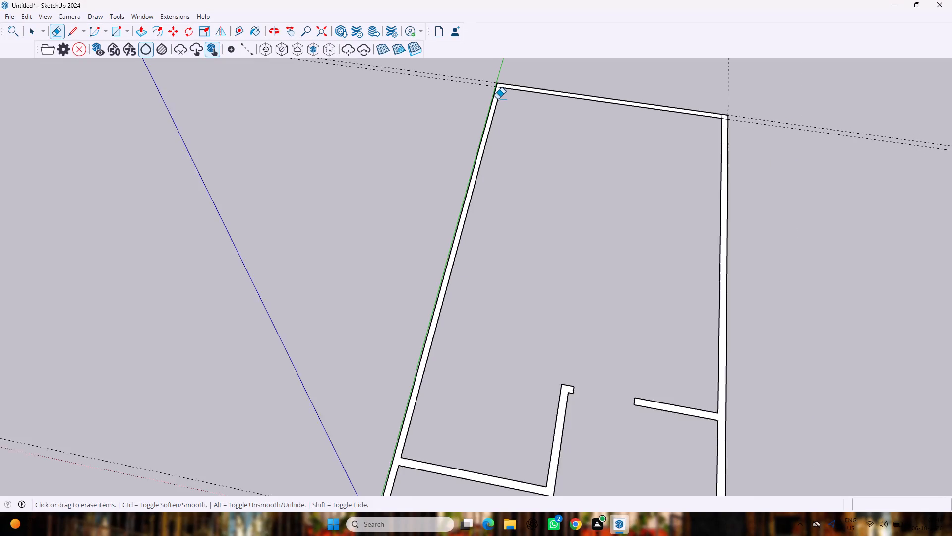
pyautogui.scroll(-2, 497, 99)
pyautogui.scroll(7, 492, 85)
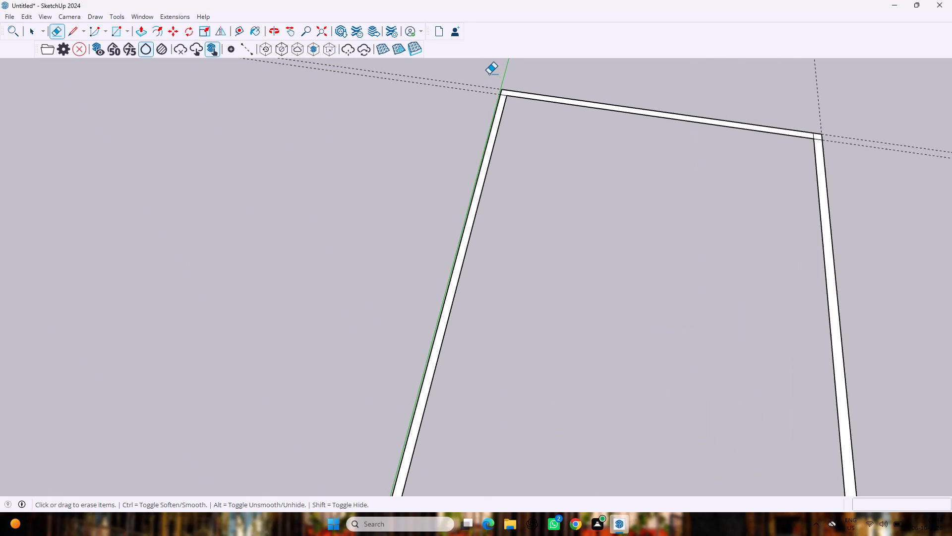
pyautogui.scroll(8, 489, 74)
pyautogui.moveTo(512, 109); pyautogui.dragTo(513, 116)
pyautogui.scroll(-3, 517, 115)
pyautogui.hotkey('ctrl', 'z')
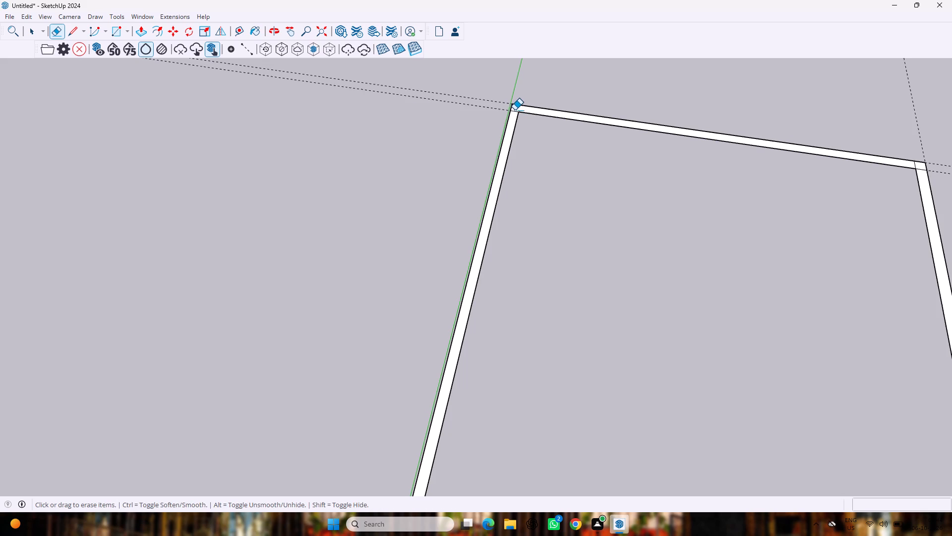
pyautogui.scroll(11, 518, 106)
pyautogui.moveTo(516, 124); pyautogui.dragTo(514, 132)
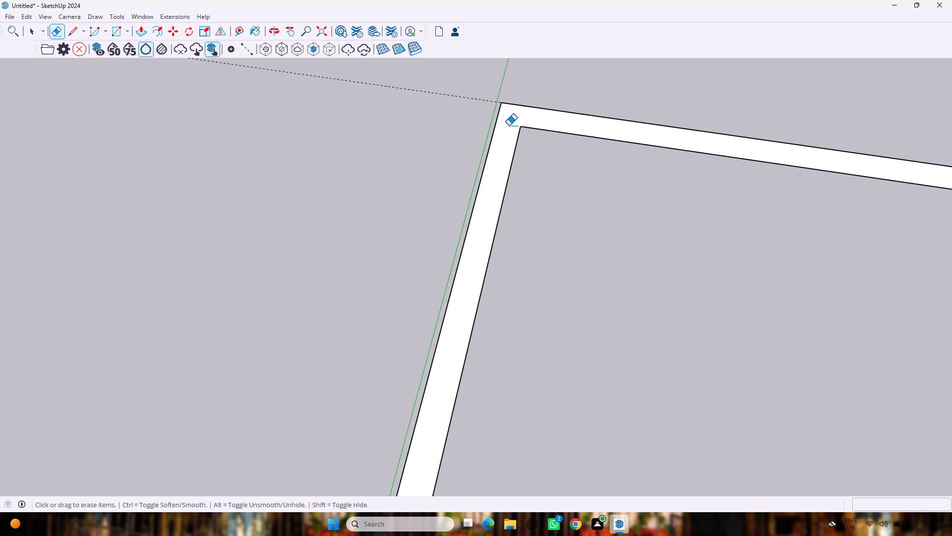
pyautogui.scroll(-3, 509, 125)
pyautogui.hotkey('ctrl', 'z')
# Erase the seam line where the far wall meets the green-axis wall, together with the inner guide running through it.
pyautogui.click(512, 128)
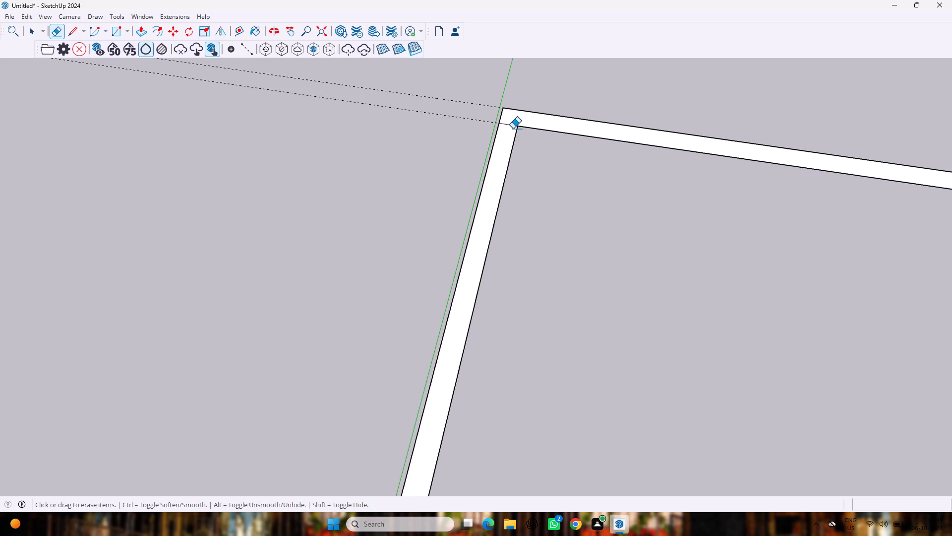
pyautogui.moveTo(512, 123); pyautogui.dragTo(510, 127)
pyautogui.scroll(-9, 509, 125)
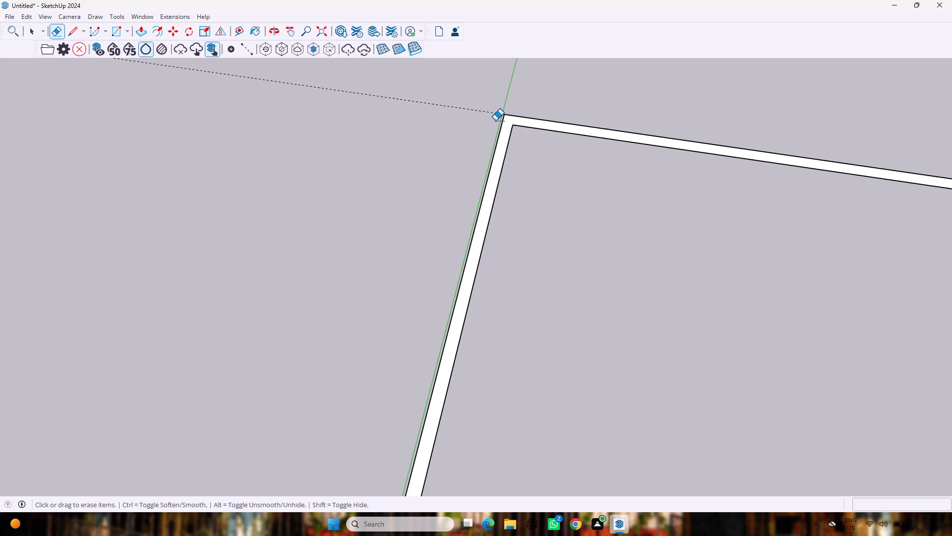
# Erase both seam lines at the corner where the far wall meets the outer side wall opposite the green axis.
pyautogui.scroll(1, 499, 111)
pyautogui.scroll(-1, 501, 116)
pyautogui.scroll(1, 503, 120)
pyautogui.scroll(-11, 898, 156)
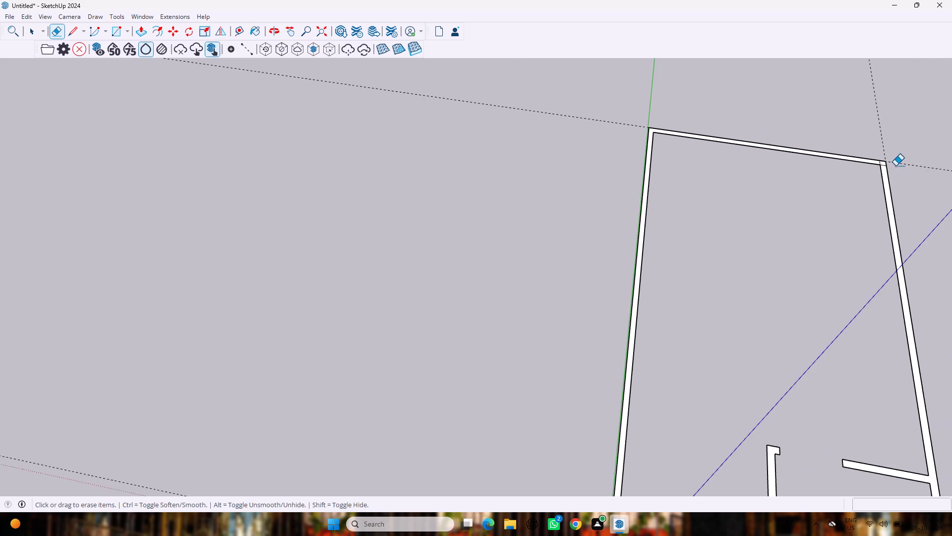
pyautogui.scroll(20, 894, 161)
pyautogui.scroll(5, 894, 161)
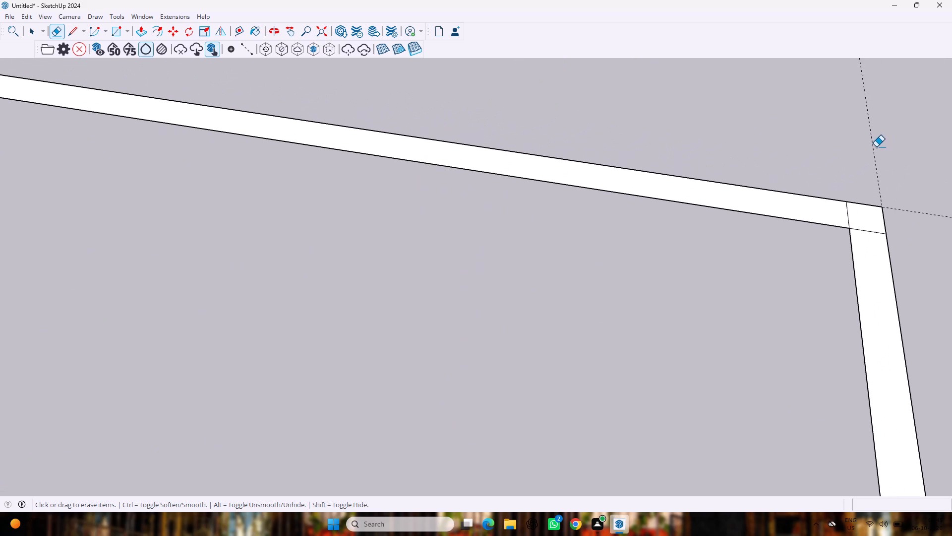
pyautogui.moveTo(835, 213); pyautogui.dragTo(863, 234)
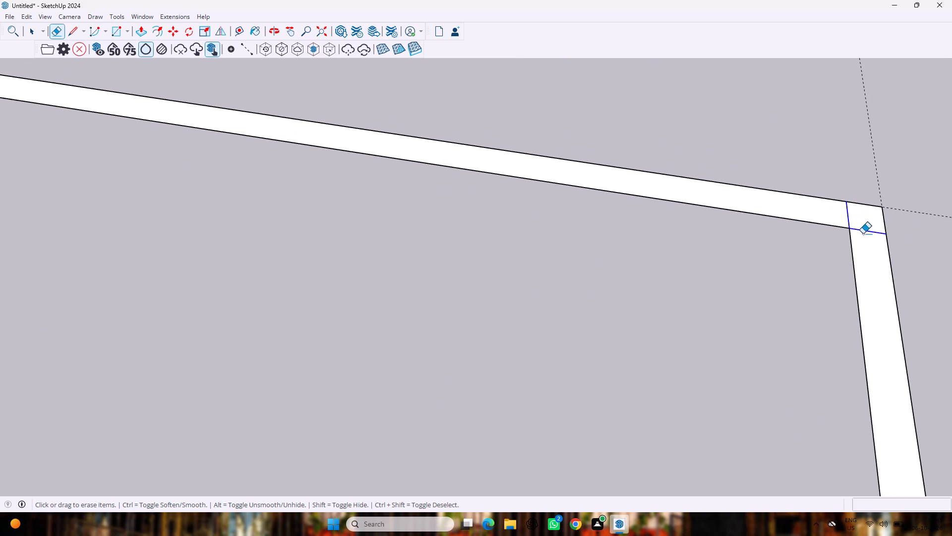
pyautogui.moveTo(863, 234); pyautogui.dragTo(862, 234)
pyautogui.scroll(-20, 850, 223)
pyautogui.scroll(-2, 850, 223)
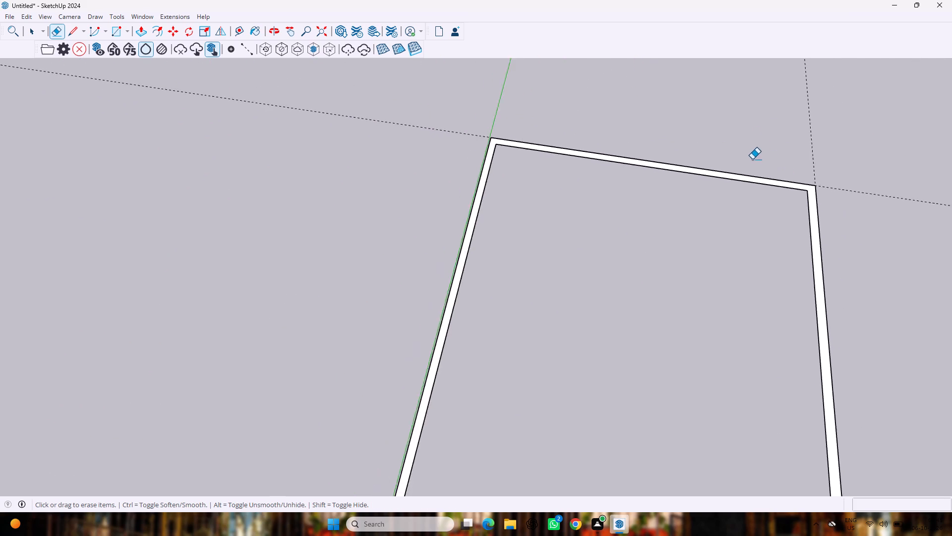
# Draw a 9" line across the outer side wall, extending the front face of the short interior wall.
pyautogui.scroll(-11, 752, 159)
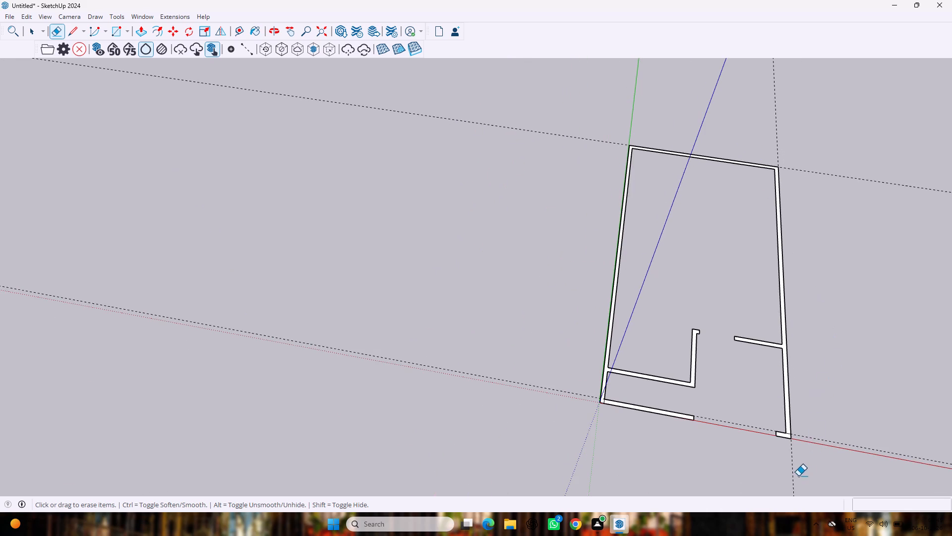
pyautogui.scroll(3, 798, 476)
pyautogui.scroll(14, 796, 434)
pyautogui.scroll(-1, 800, 397)
pyautogui.scroll(2, 800, 397)
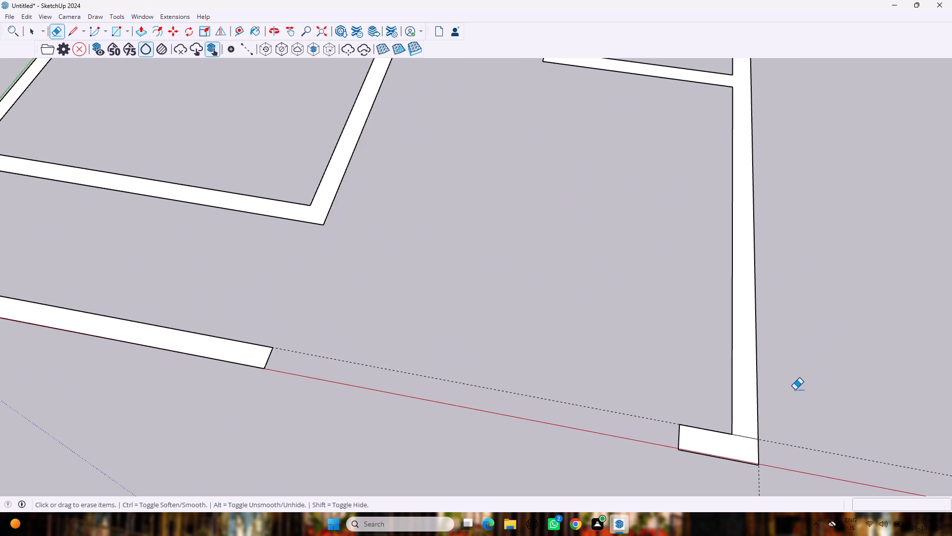
pyautogui.scroll(2, 794, 388)
pyautogui.scroll(-6, 794, 388)
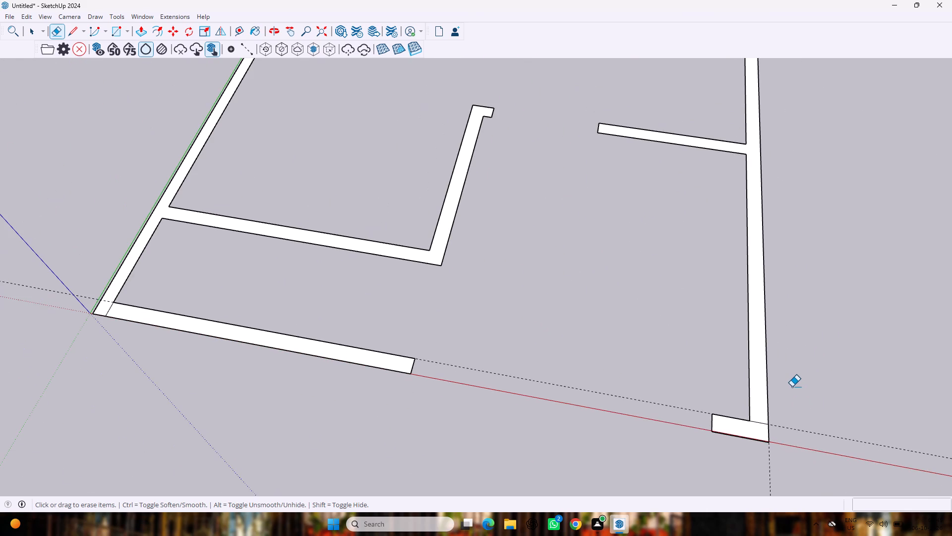
pyautogui.press('space')
pyautogui.press('l')
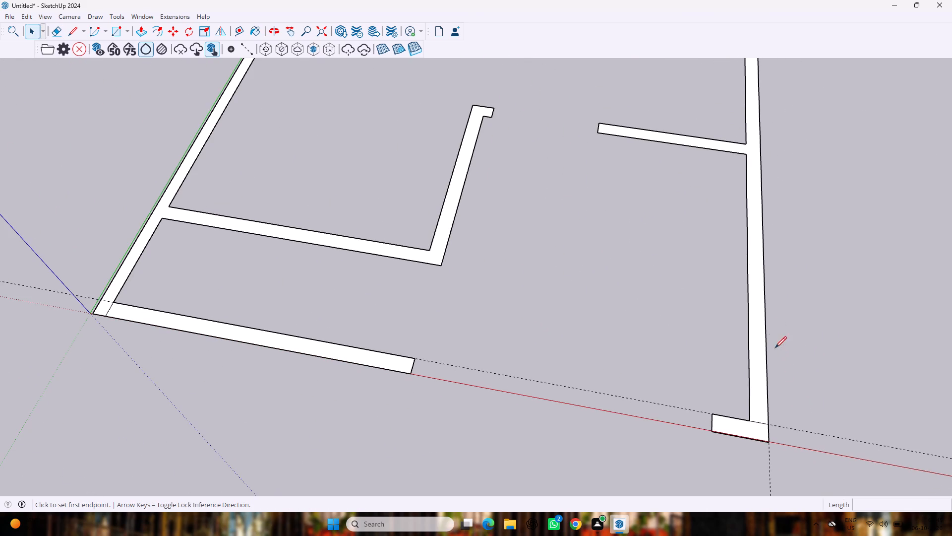
pyautogui.click(746, 157)
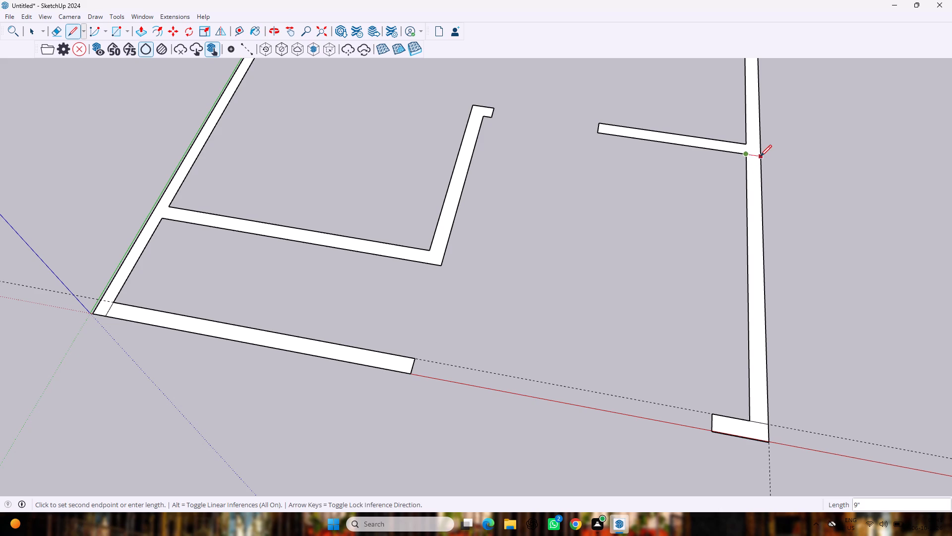
pyautogui.click(760, 156)
# Draw a line about 7 9/16" long across the green-axis wall from the front inner corner of the interior cross wall.
pyautogui.scroll(-3, 679, 184)
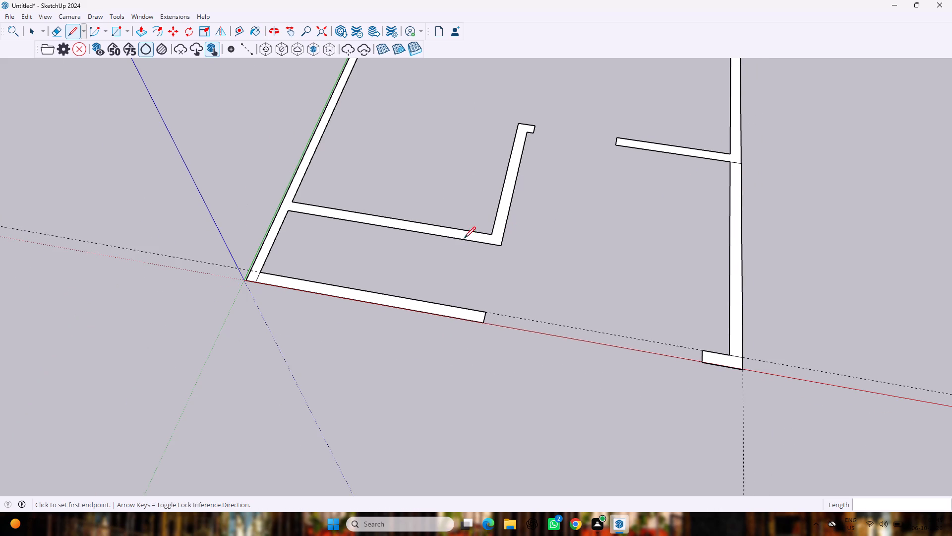
pyautogui.click(288, 213)
pyautogui.click(280, 208)
pyautogui.press('space')
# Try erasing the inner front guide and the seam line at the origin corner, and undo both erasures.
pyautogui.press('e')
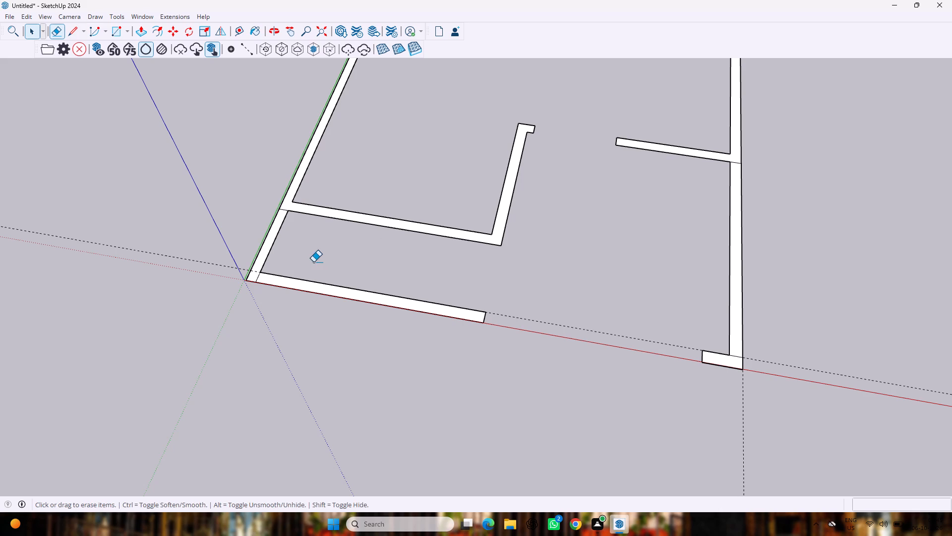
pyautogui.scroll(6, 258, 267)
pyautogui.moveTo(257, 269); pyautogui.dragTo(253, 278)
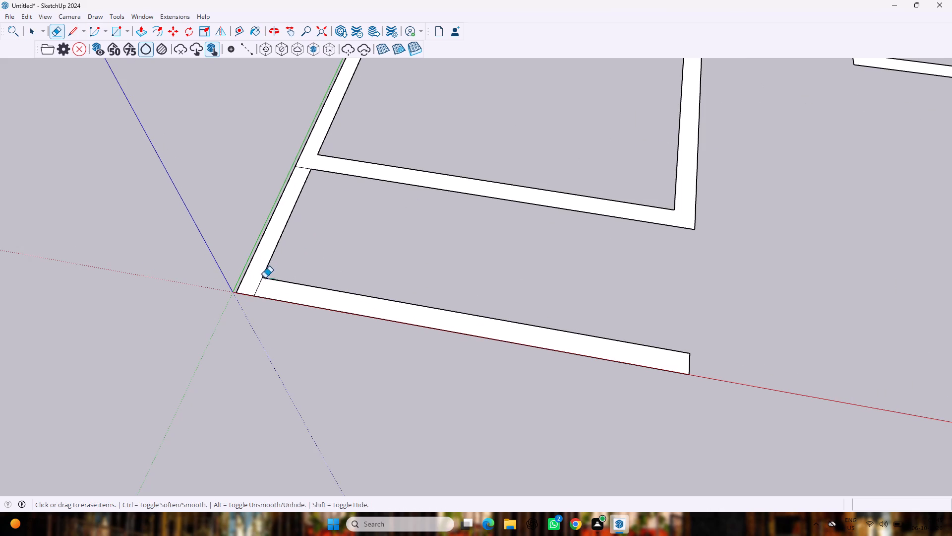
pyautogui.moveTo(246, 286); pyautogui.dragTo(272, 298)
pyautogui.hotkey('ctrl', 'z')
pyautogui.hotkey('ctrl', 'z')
# Erase only the seam line at the origin corner, where the front wall meets the green-axis wall.
pyautogui.moveTo(256, 285); pyautogui.dragTo(266, 288)
pyautogui.scroll(-3, 275, 283)
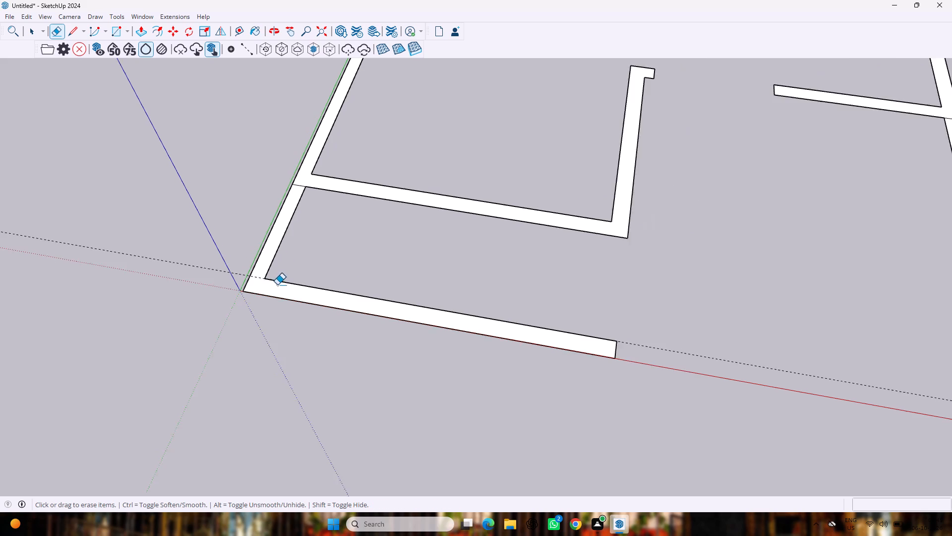
pyautogui.scroll(-10, 277, 285)
pyautogui.scroll(2, 579, 296)
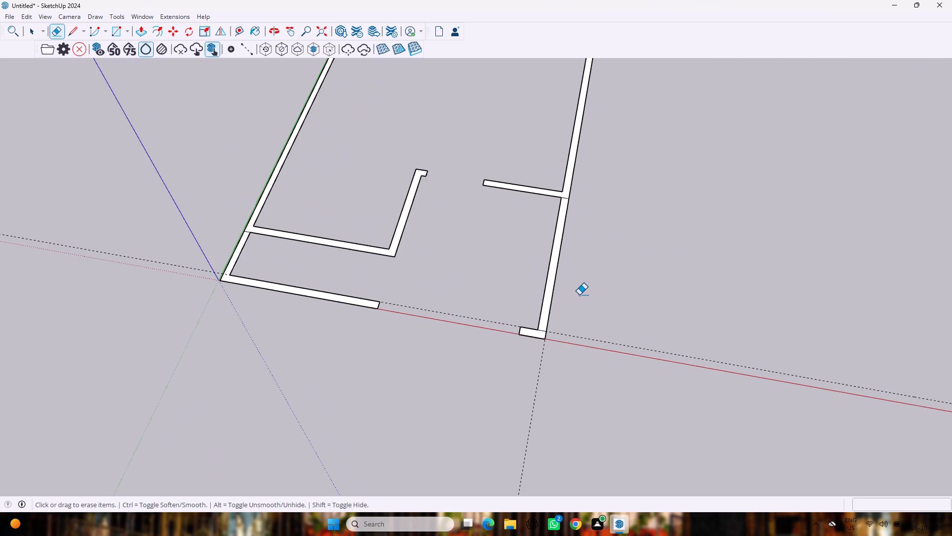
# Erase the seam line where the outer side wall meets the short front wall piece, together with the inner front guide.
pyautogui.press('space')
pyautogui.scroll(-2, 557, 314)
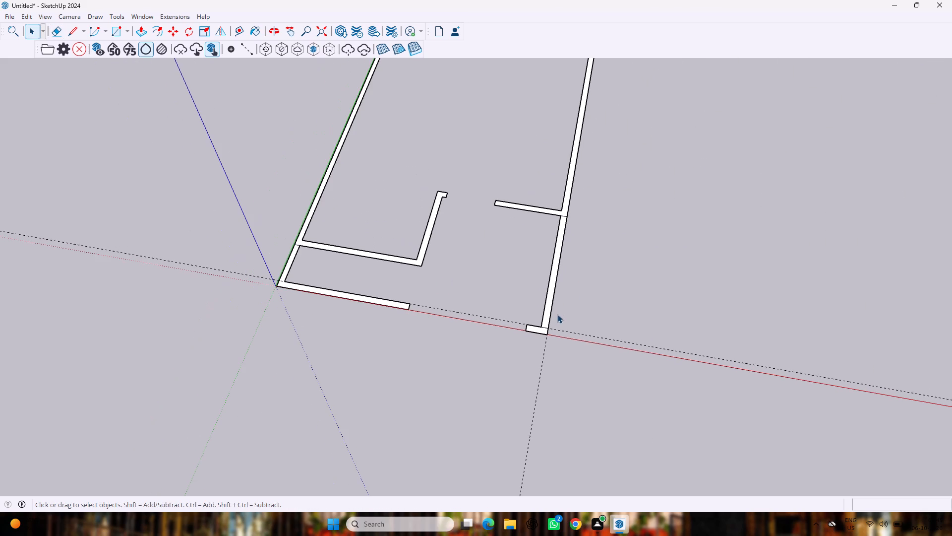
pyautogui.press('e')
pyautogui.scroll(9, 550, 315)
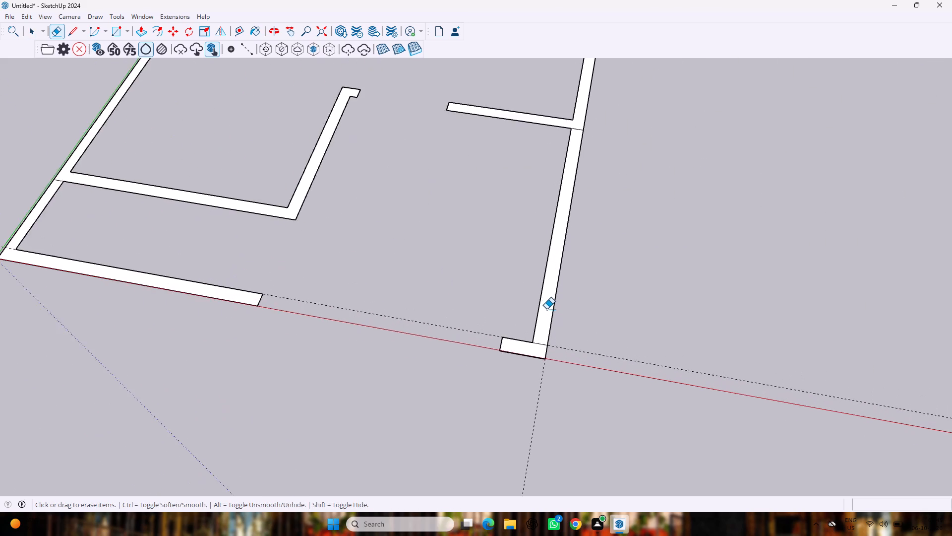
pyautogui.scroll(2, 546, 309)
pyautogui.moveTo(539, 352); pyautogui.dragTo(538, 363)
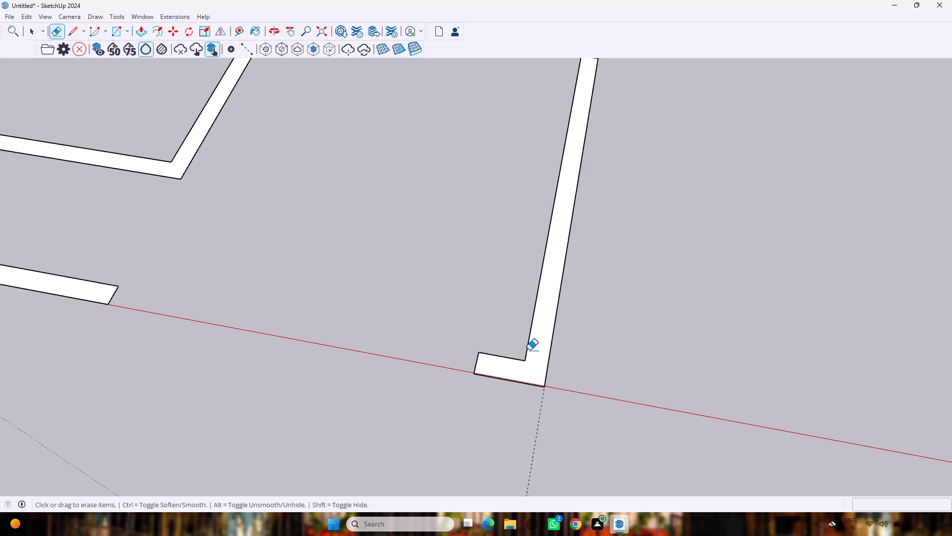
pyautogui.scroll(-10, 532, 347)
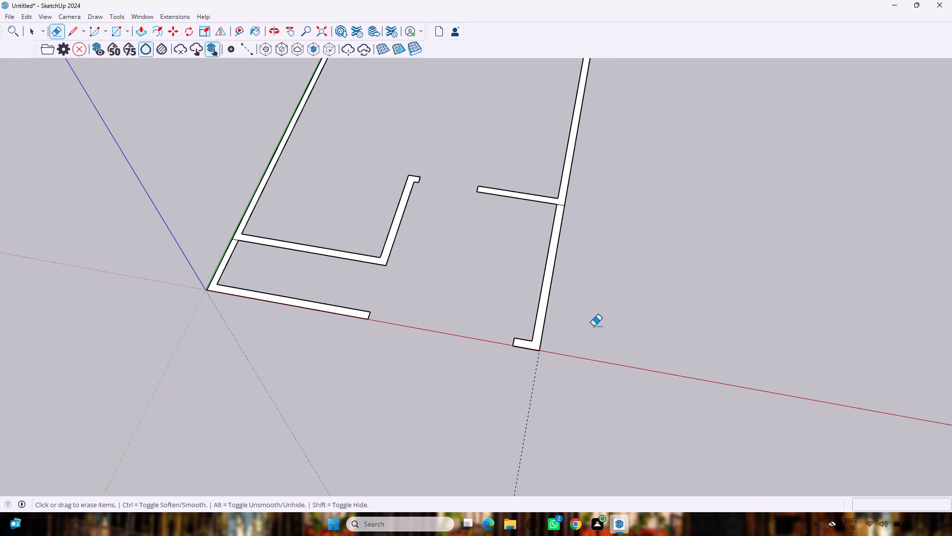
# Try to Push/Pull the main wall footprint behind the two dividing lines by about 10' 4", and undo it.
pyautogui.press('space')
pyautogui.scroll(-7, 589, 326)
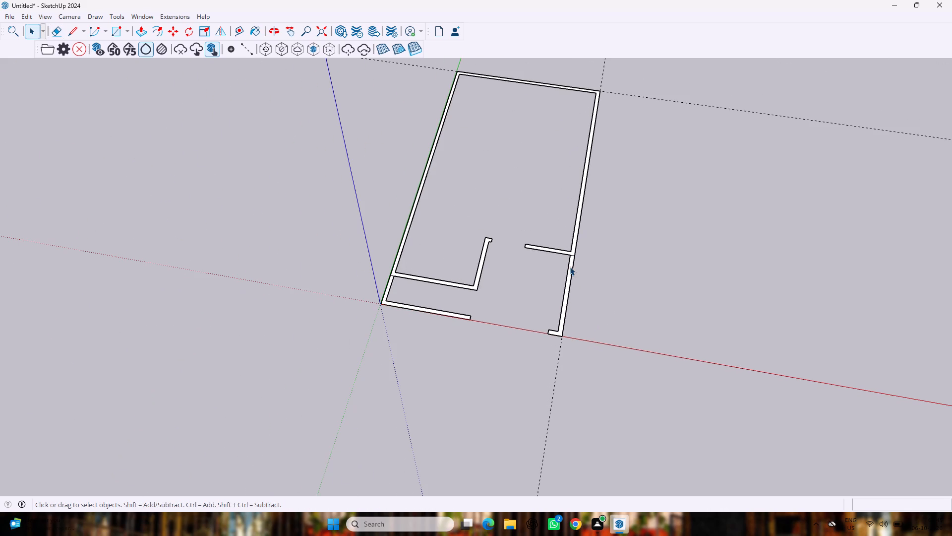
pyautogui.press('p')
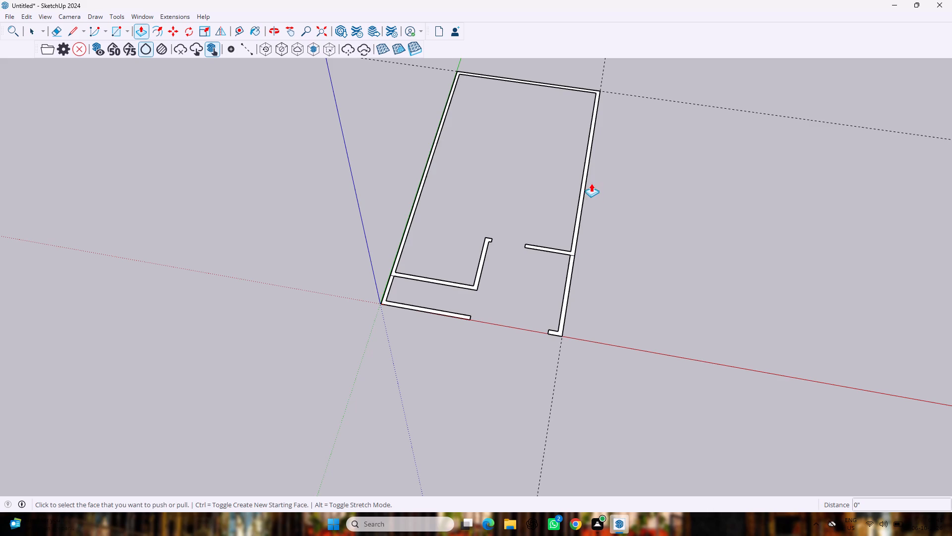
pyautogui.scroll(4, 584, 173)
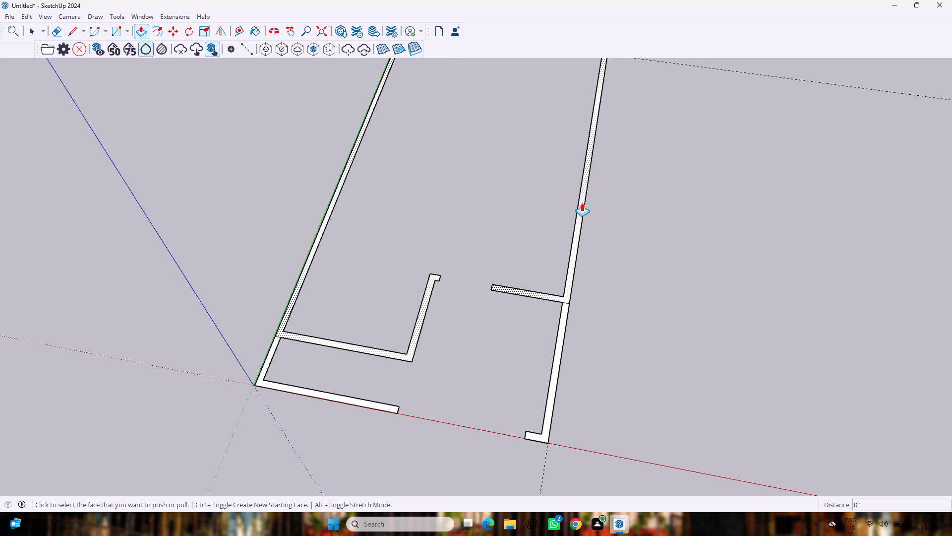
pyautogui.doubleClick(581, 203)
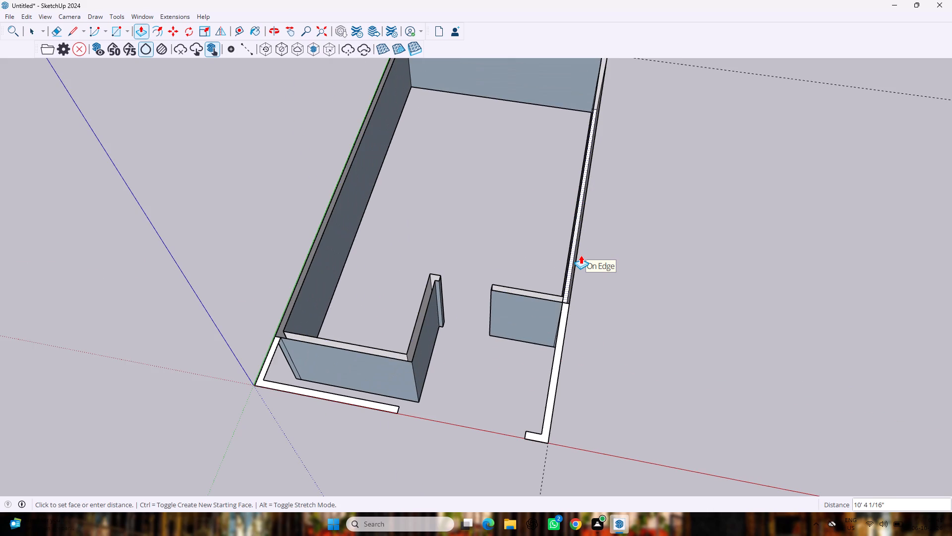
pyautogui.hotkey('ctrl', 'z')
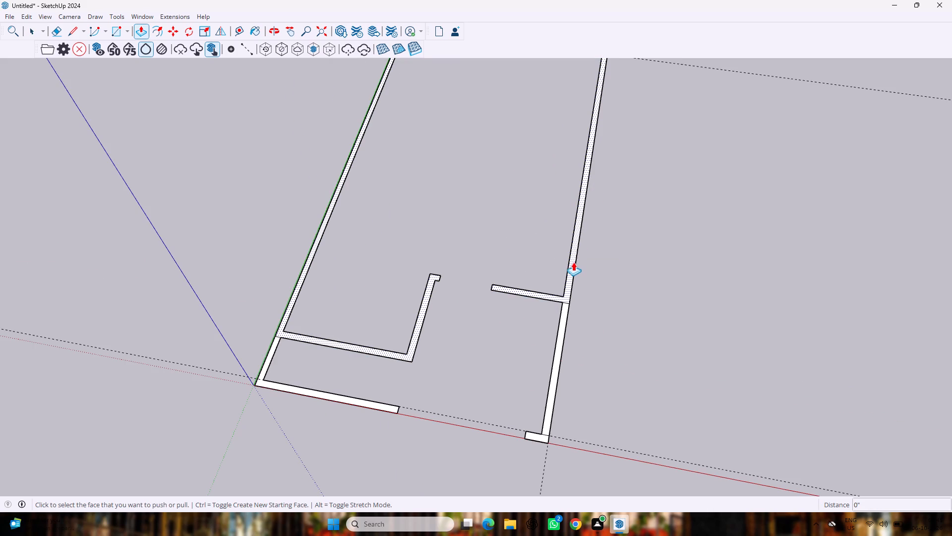
# Push/Pull the main wall footprint behind the two dividing lines up by 10'.
pyautogui.moveTo(573, 264); pyautogui.dragTo(583, 232)
pyautogui.write('10')
pyautogui.press("'")
pyautogui.press('Return')
# Erase the vertical seam line on the front face of the short wall piece that joins the outer side wall.
pyautogui.scroll(-12, 583, 229)
pyautogui.moveTo(537, 272); pyautogui.dragTo(501, 197, button='middle')
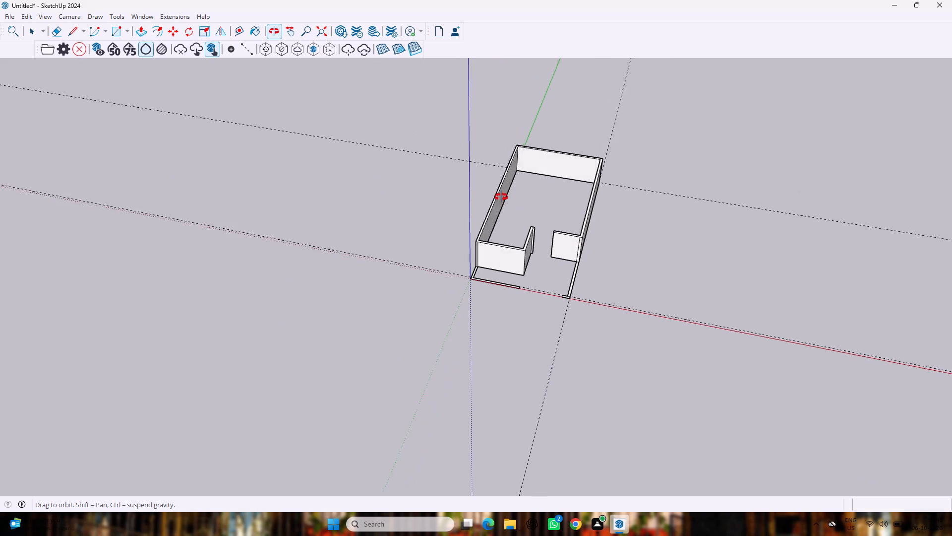
pyautogui.moveTo(501, 197); pyautogui.dragTo(481, 190, button='middle')
pyautogui.scroll(8, 601, 263)
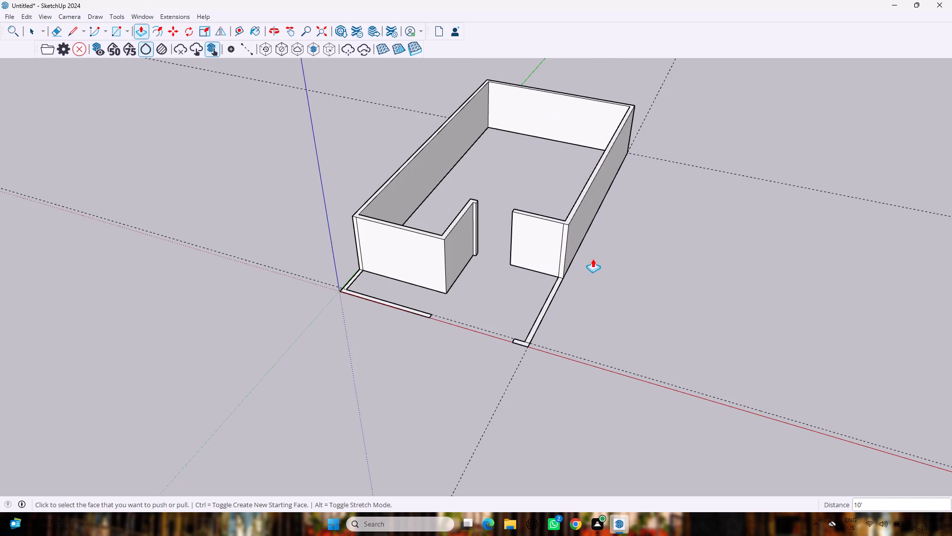
pyautogui.press('space')
pyautogui.press('e')
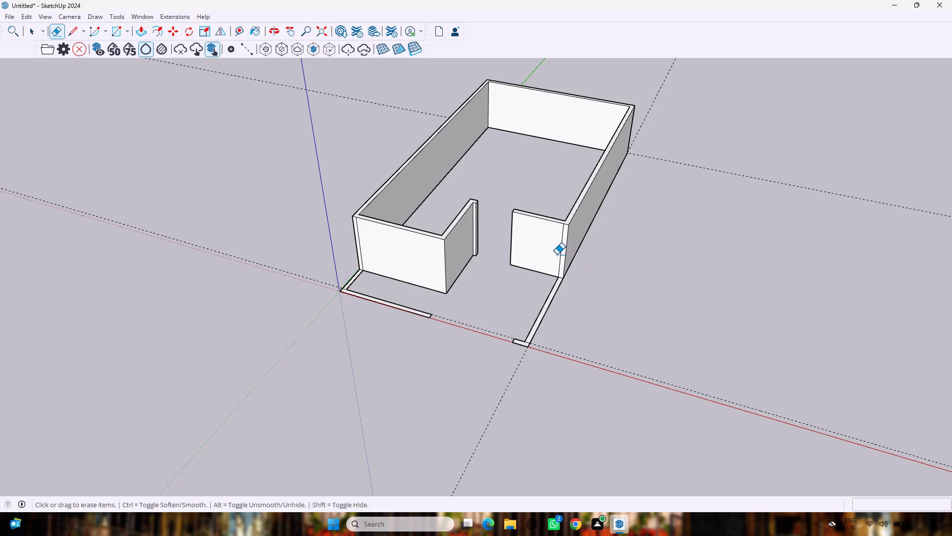
pyautogui.scroll(8, 557, 255)
pyautogui.moveTo(556, 245); pyautogui.dragTo(567, 250)
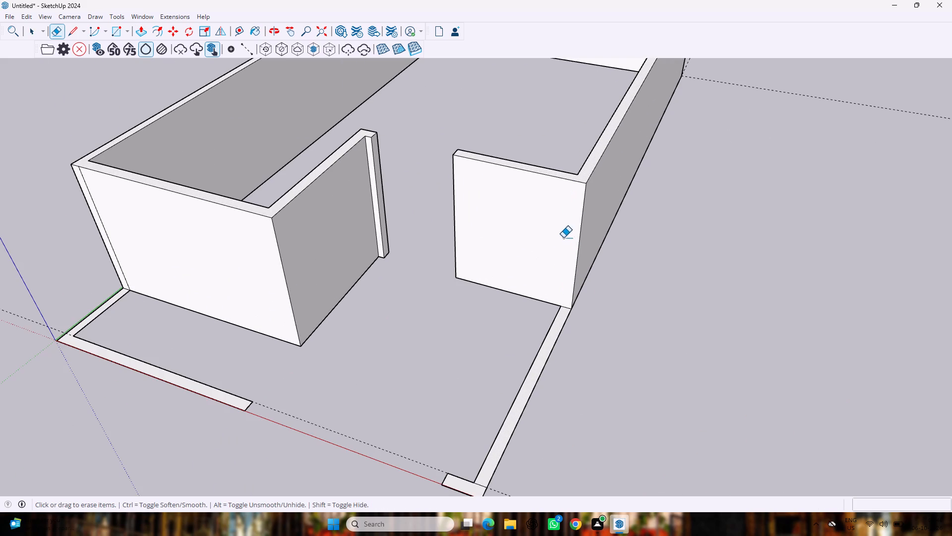
# Erase the vertical seam line on the front face of the room wall, beside its green-axis corner.
pyautogui.moveTo(180, 250); pyautogui.dragTo(334, 248, button='middle')
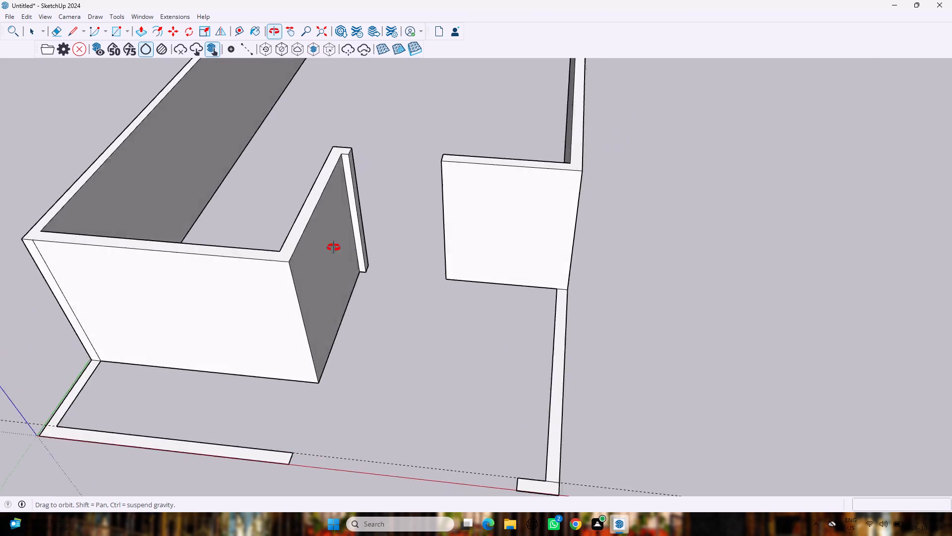
pyautogui.moveTo(334, 248); pyautogui.dragTo(358, 232, button='middle')
pyautogui.scroll(-8, 180, 314)
pyautogui.scroll(2, 102, 352)
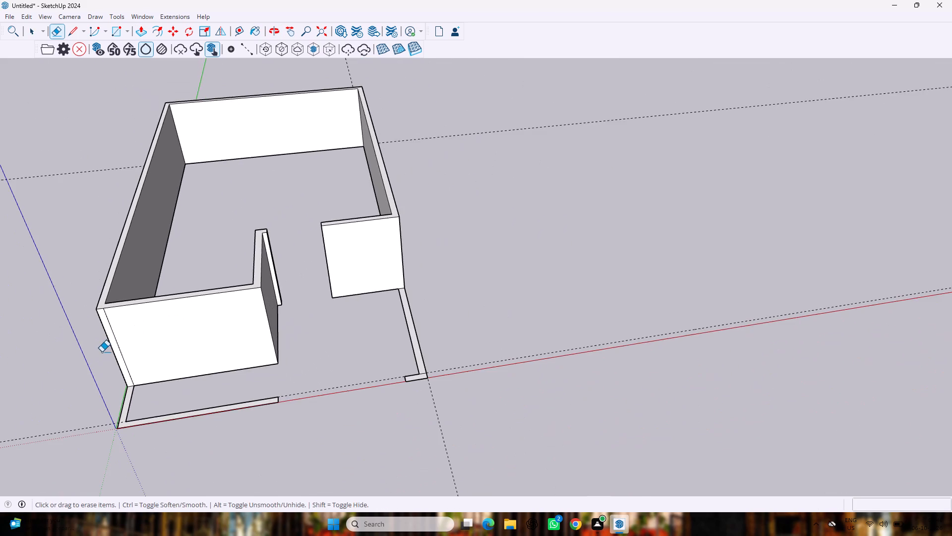
pyautogui.scroll(8, 102, 352)
pyautogui.moveTo(134, 315); pyautogui.dragTo(179, 310)
# Inspect the extruded walls from all sides and examine the front walls around the entrance gap.
pyautogui.scroll(-4, 176, 312)
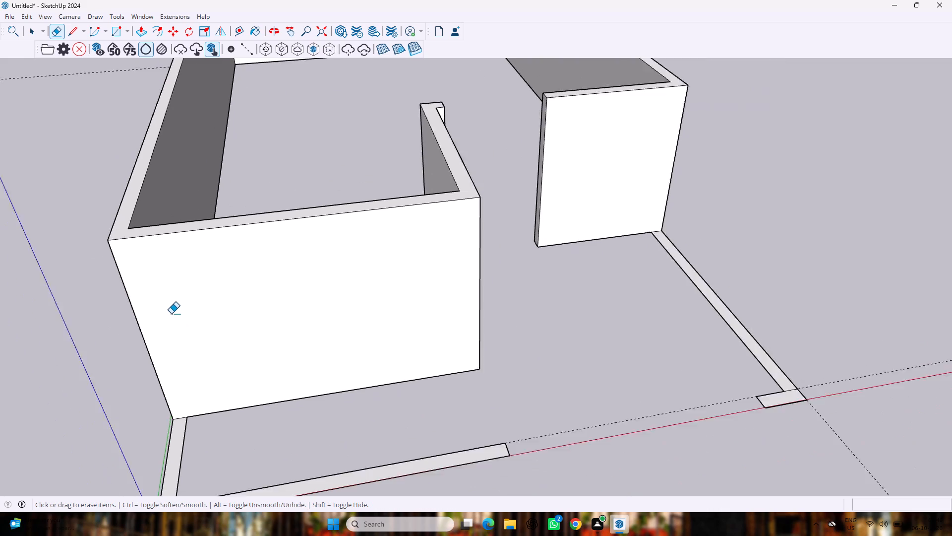
pyautogui.scroll(-17, 171, 314)
pyautogui.moveTo(147, 231); pyautogui.dragTo(374, 214, button='middle')
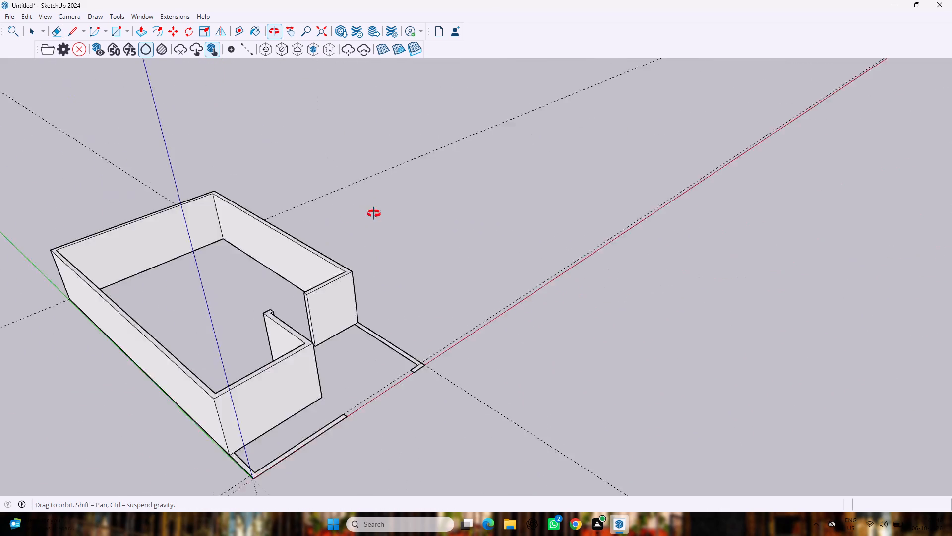
pyautogui.moveTo(374, 214); pyautogui.dragTo(932, 112, button='middle')
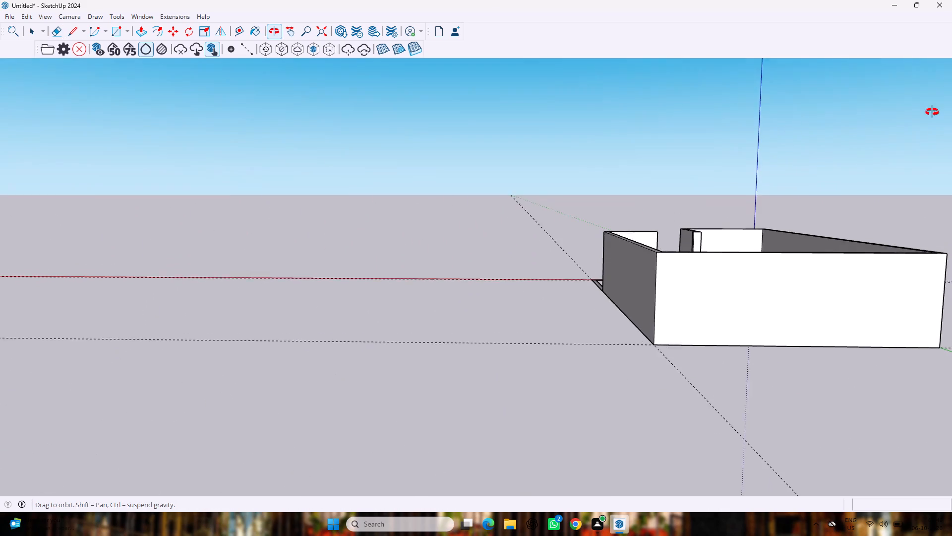
pyautogui.moveTo(932, 112); pyautogui.dragTo(535, 202, button='middle')
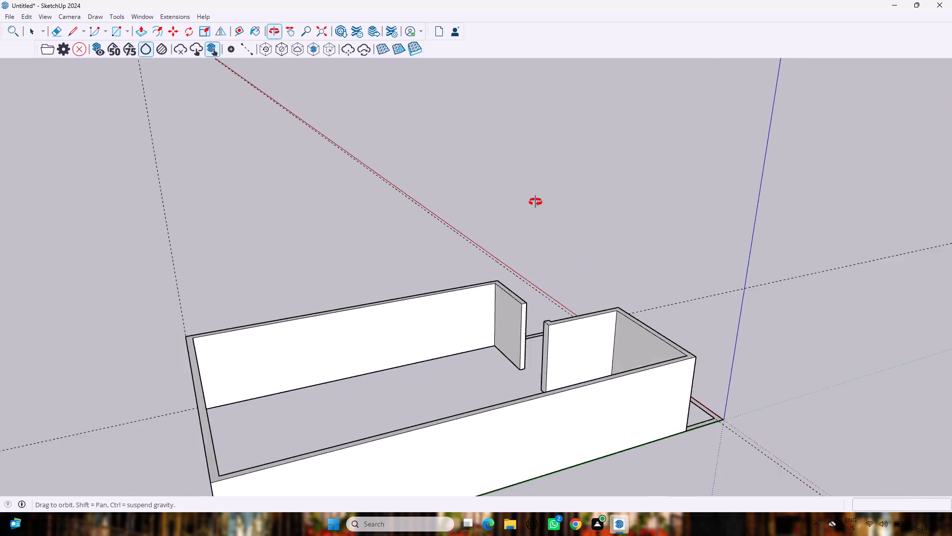
pyautogui.moveTo(535, 202); pyautogui.dragTo(41, 248, button='middle')
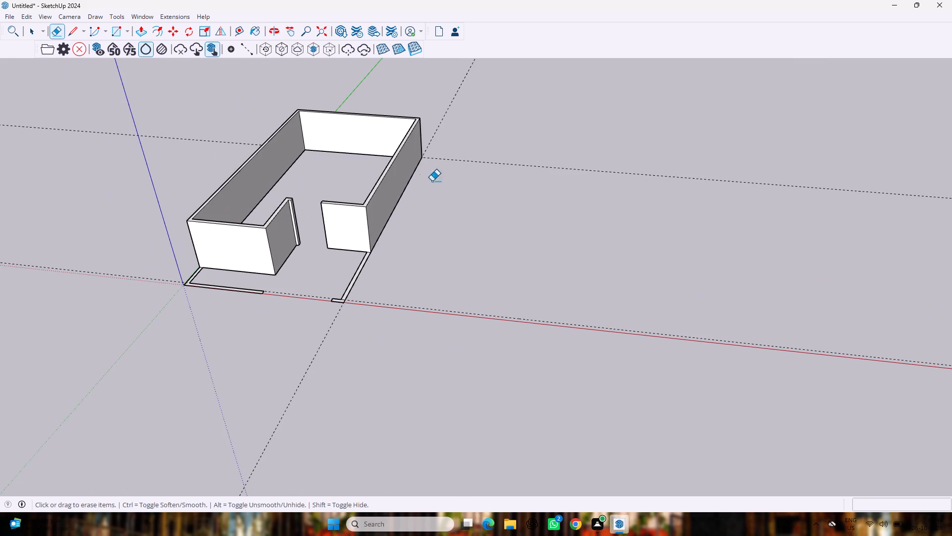
pyautogui.moveTo(452, 171); pyautogui.dragTo(345, 199, button='middle')
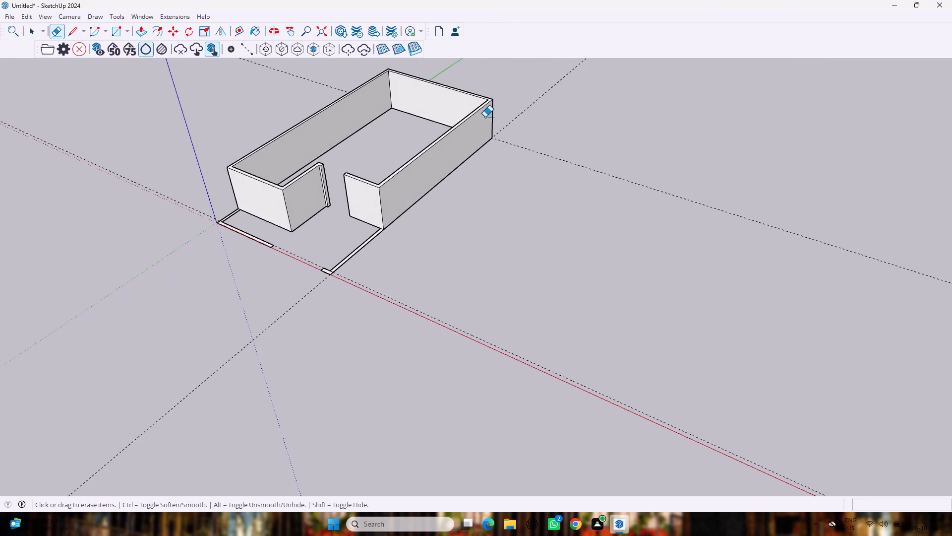
pyautogui.scroll(8, 326, 168)
pyautogui.scroll(1, 283, 223)
pyautogui.moveTo(285, 223); pyautogui.dragTo(326, 260, button='middle')
pyautogui.scroll(-4, 326, 264)
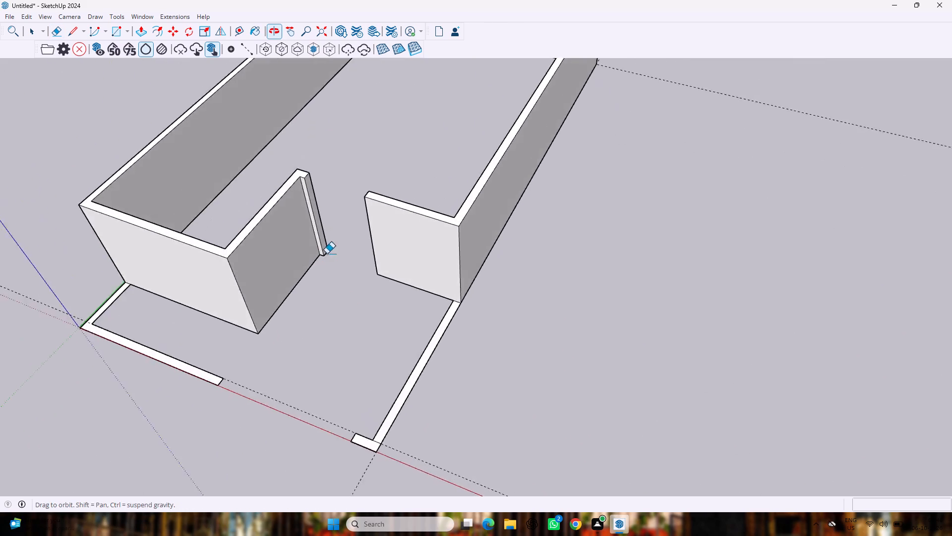
pyautogui.scroll(-4, 327, 254)
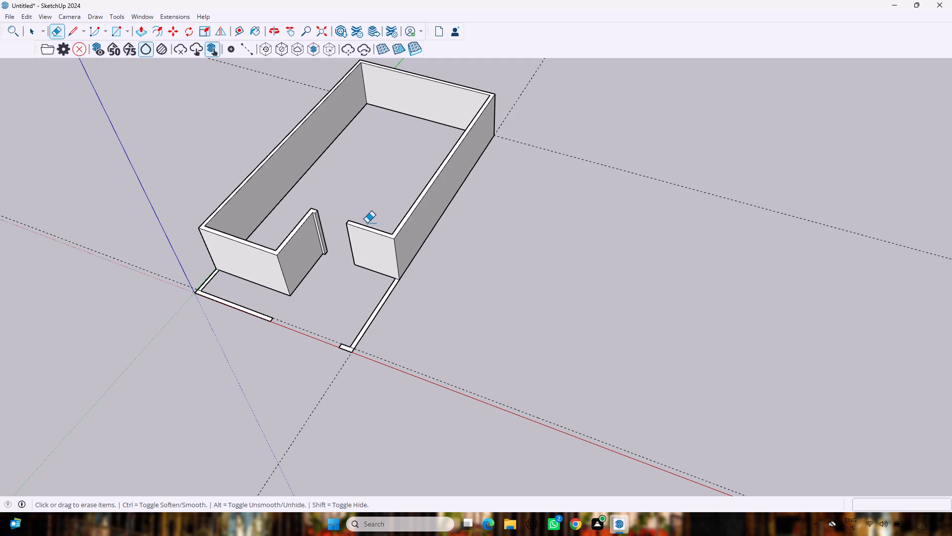
pyautogui.scroll(-4, 361, 226)
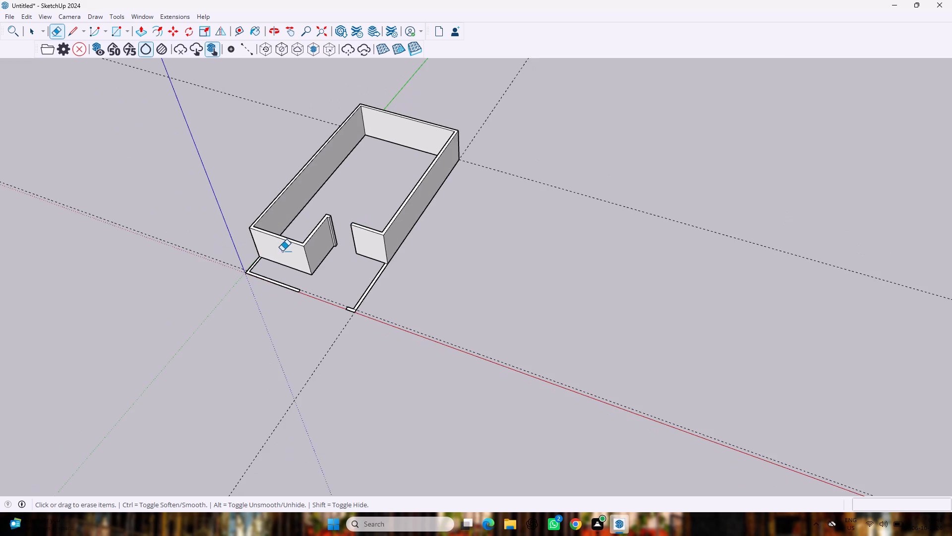
pyautogui.moveTo(281, 251); pyautogui.dragTo(324, 197, button='middle')
pyautogui.press('space')
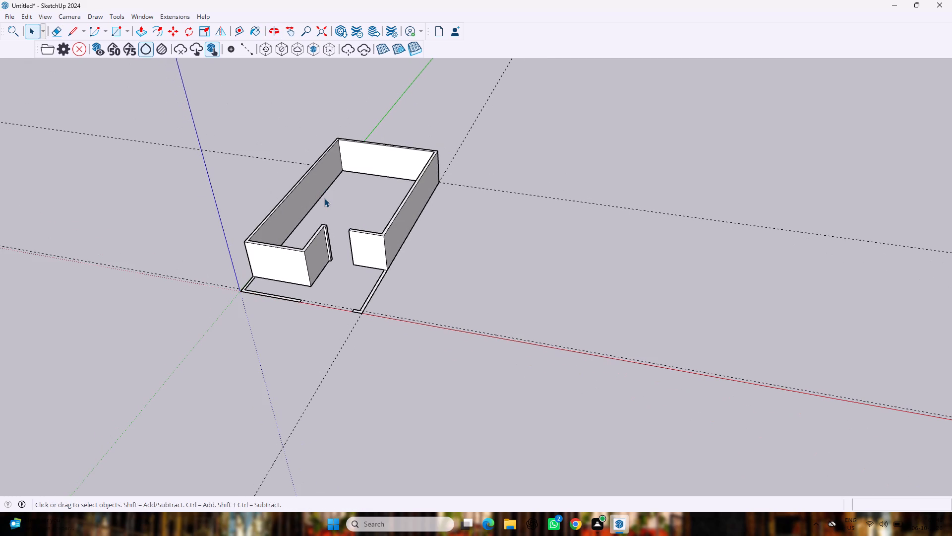
pyautogui.scroll(3, 324, 198)
pyautogui.moveTo(290, 261); pyautogui.dragTo(315, 215, button='middle')
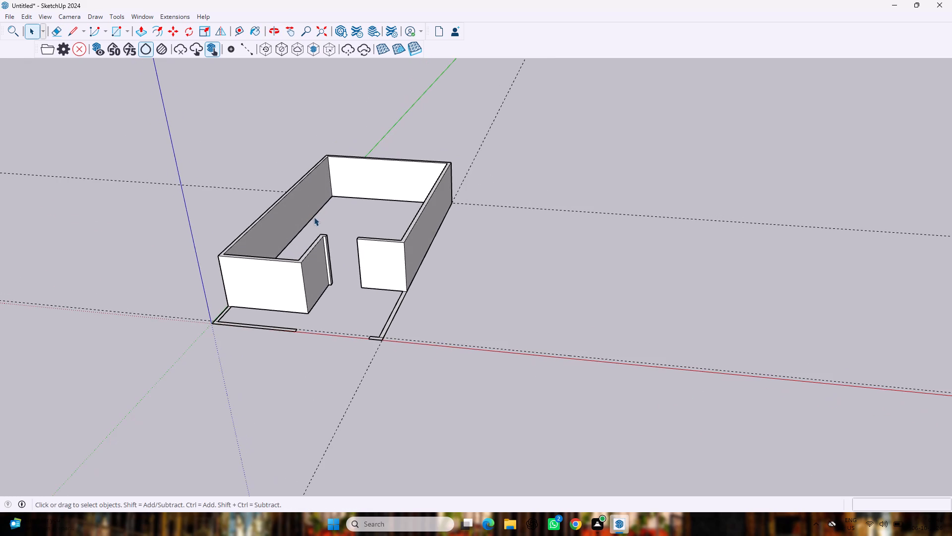
pyautogui.scroll(3, 312, 220)
pyautogui.scroll(-2, 312, 220)
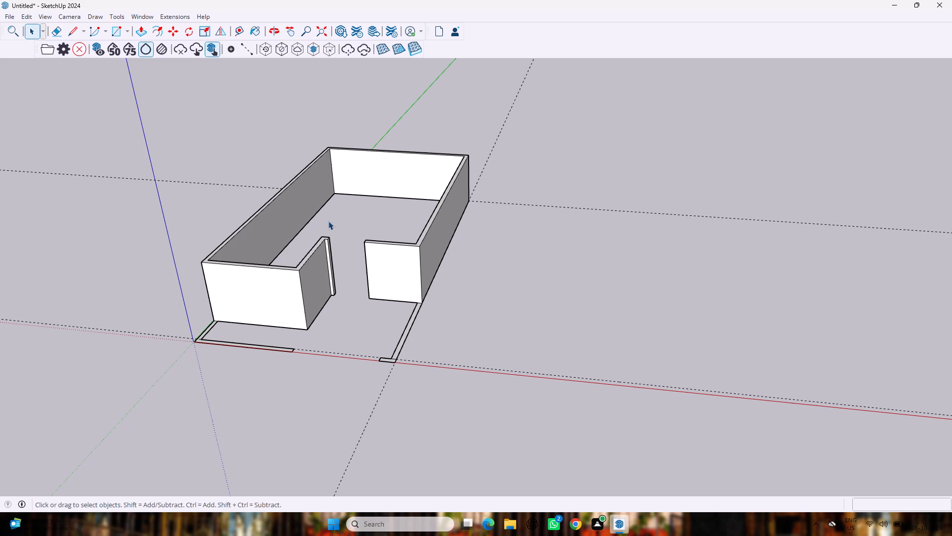
pyautogui.scroll(4, 350, 260)
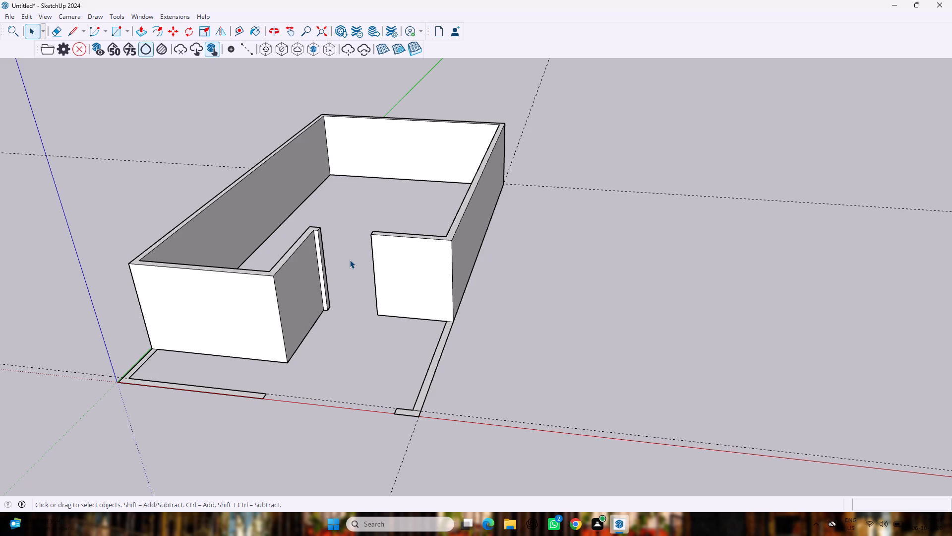
# Place two horizontal guides on the front room wall, 3' below its top edge and 3' above its bottom edge.
pyautogui.press('r')
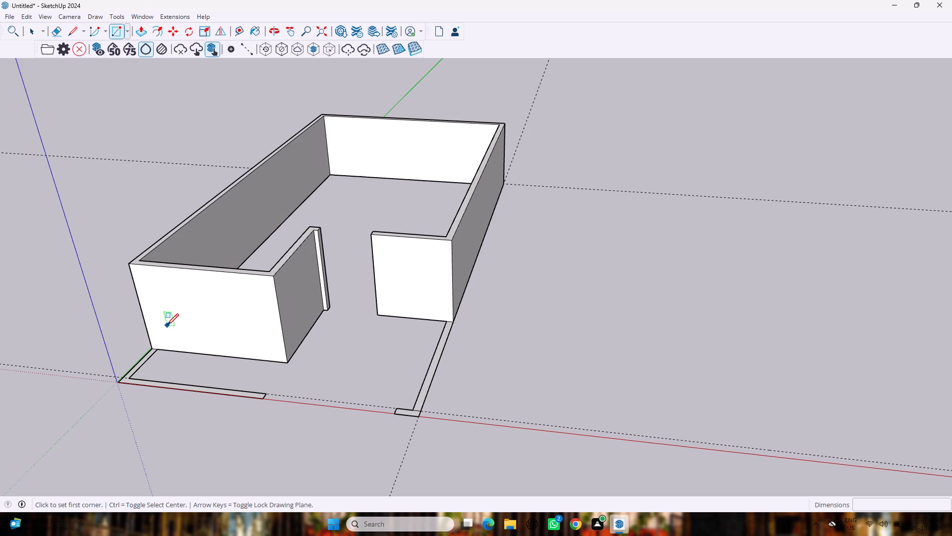
pyautogui.scroll(4, 163, 330)
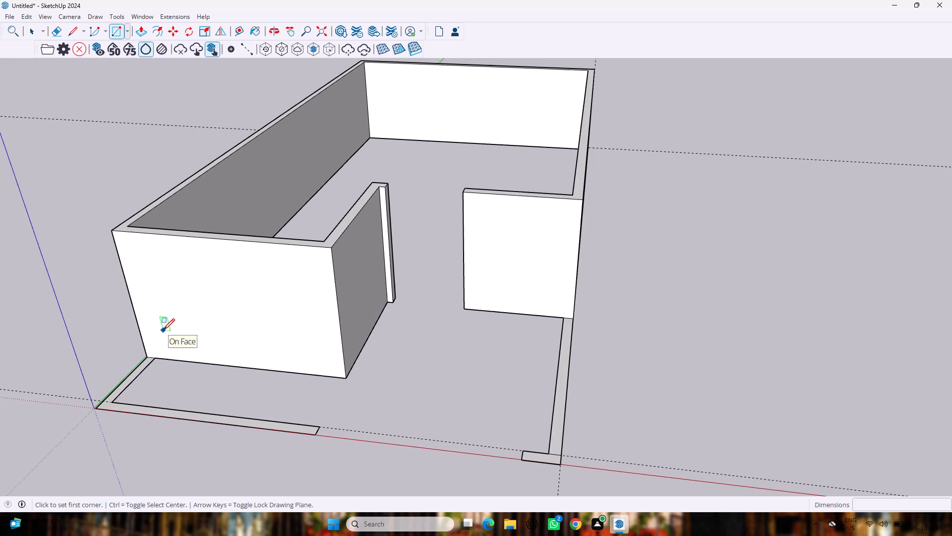
pyautogui.scroll(3, 163, 330)
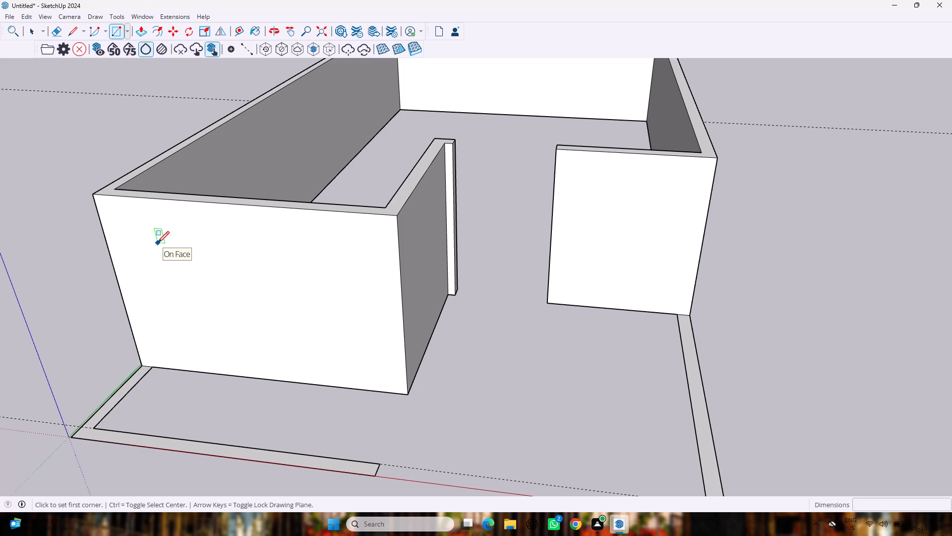
pyautogui.press('t')
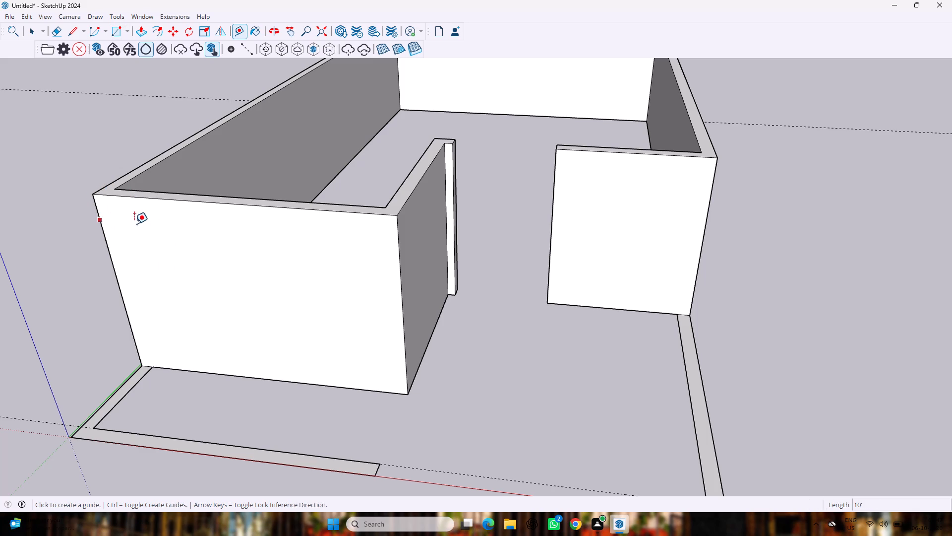
pyautogui.click(218, 205)
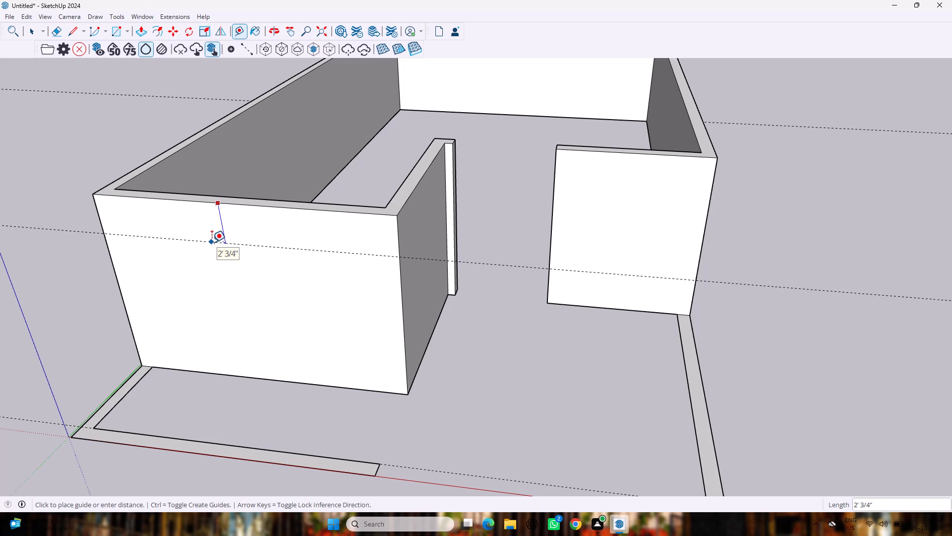
pyautogui.press('3')
pyautogui.press("'")
pyautogui.press('Return')
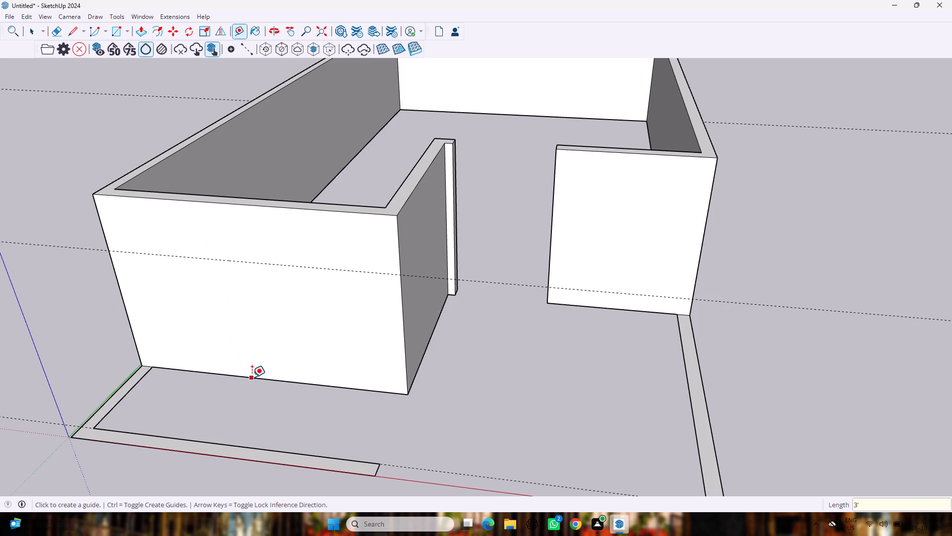
pyautogui.click(252, 377)
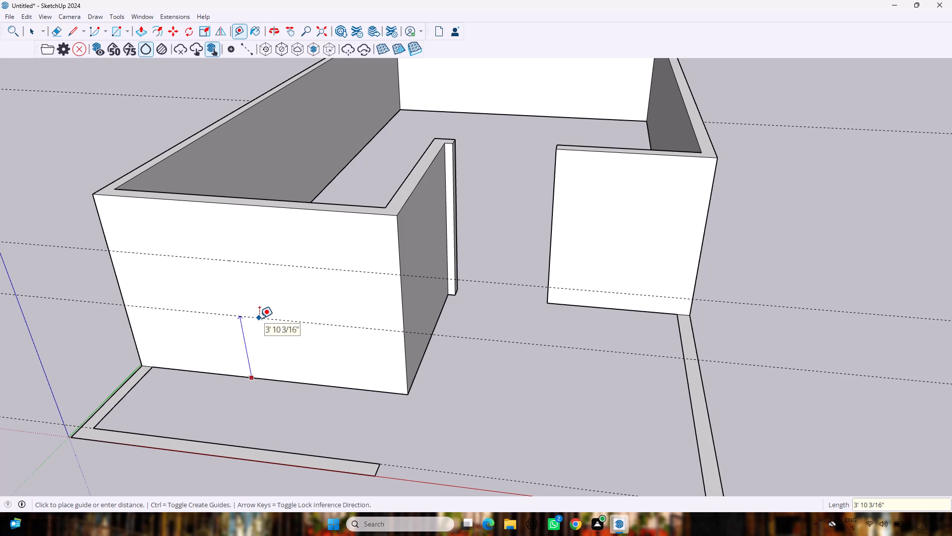
pyautogui.write("3'")
pyautogui.press('Return')
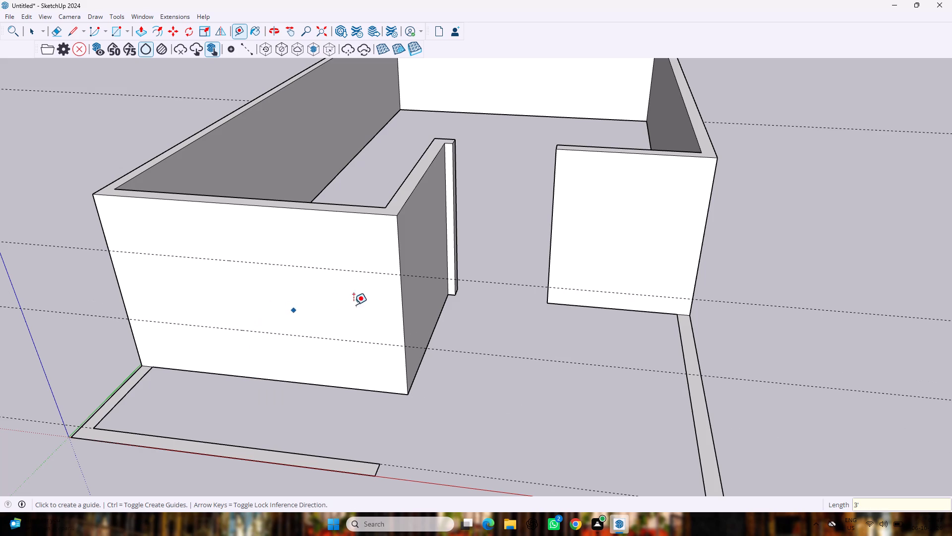
# Place two vertical guides on the front room wall, about 4' 1" from its entrance-side edge and about 3' 1" from its green-axis edge.
pyautogui.click(403, 298)
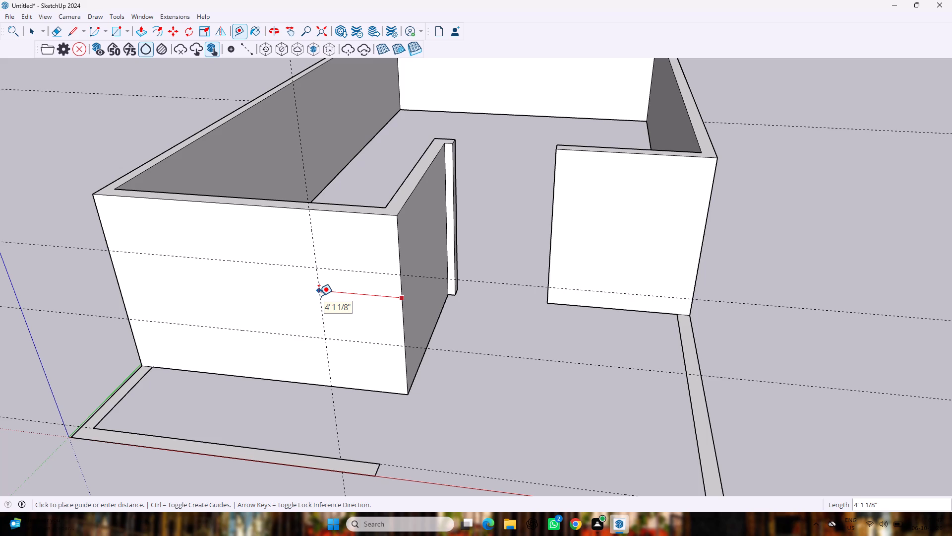
pyautogui.click(319, 296)
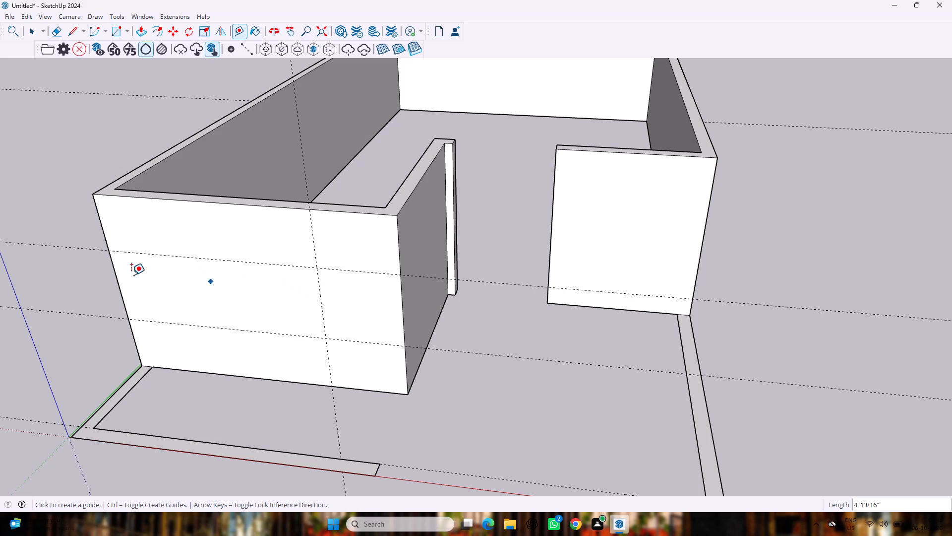
pyautogui.click(111, 276)
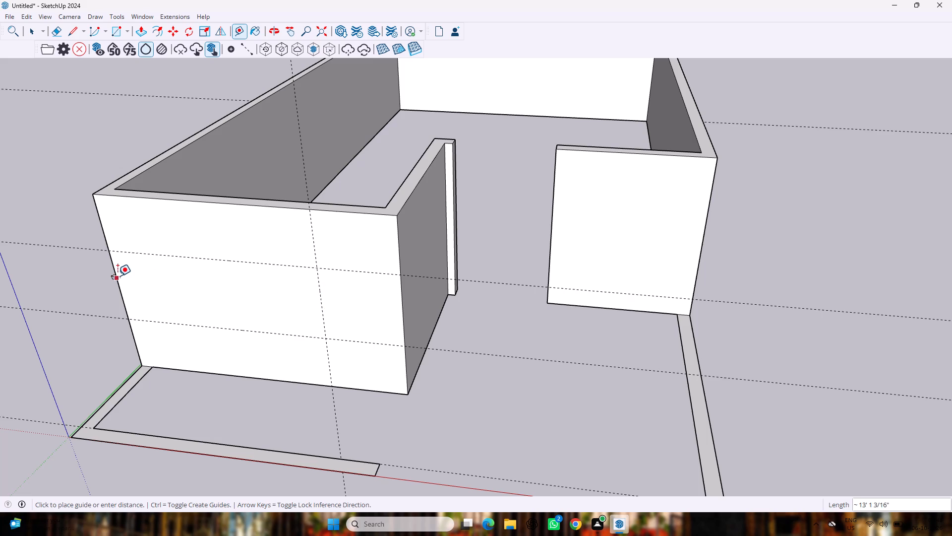
pyautogui.click(113, 273)
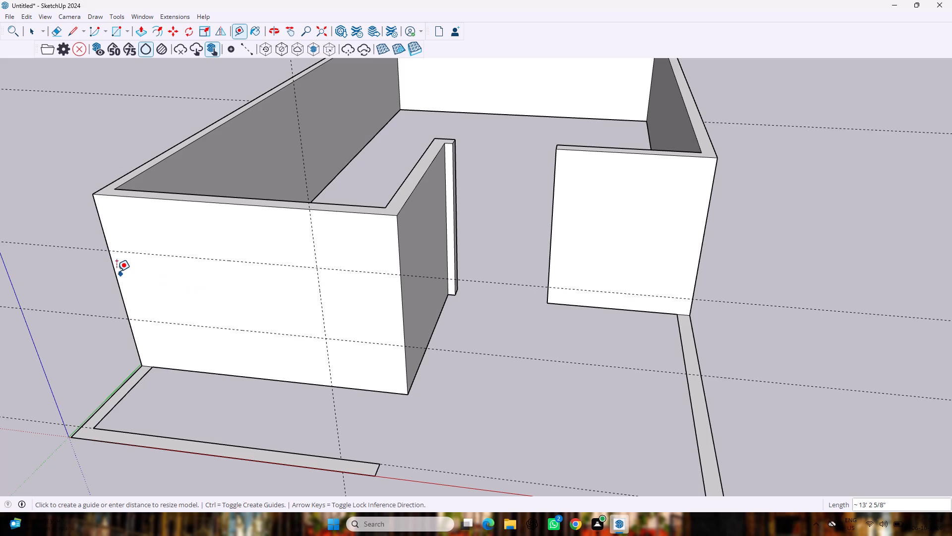
pyautogui.click(112, 273)
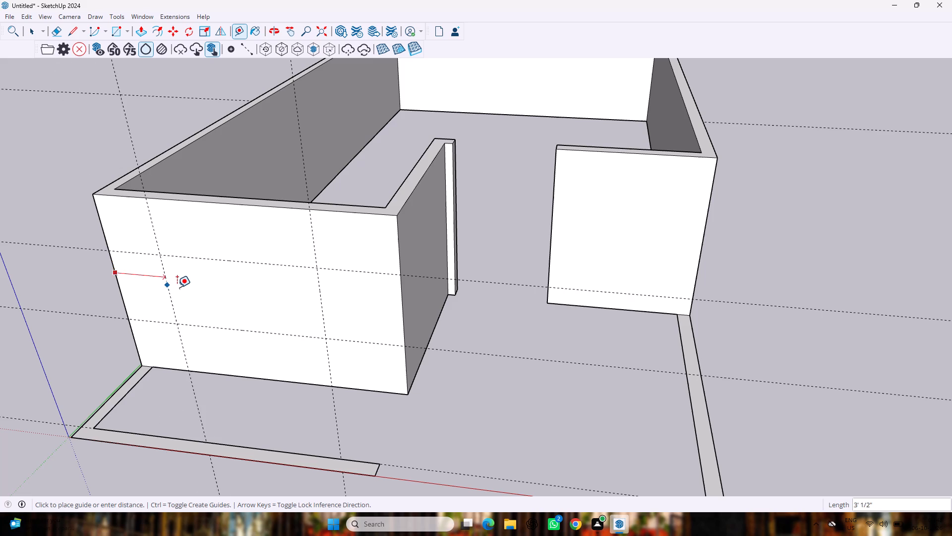
pyautogui.click(174, 287)
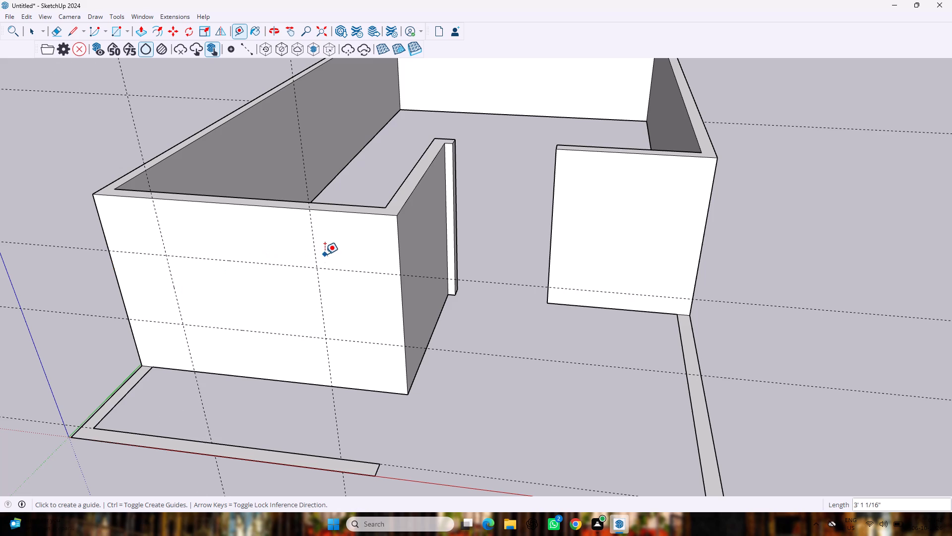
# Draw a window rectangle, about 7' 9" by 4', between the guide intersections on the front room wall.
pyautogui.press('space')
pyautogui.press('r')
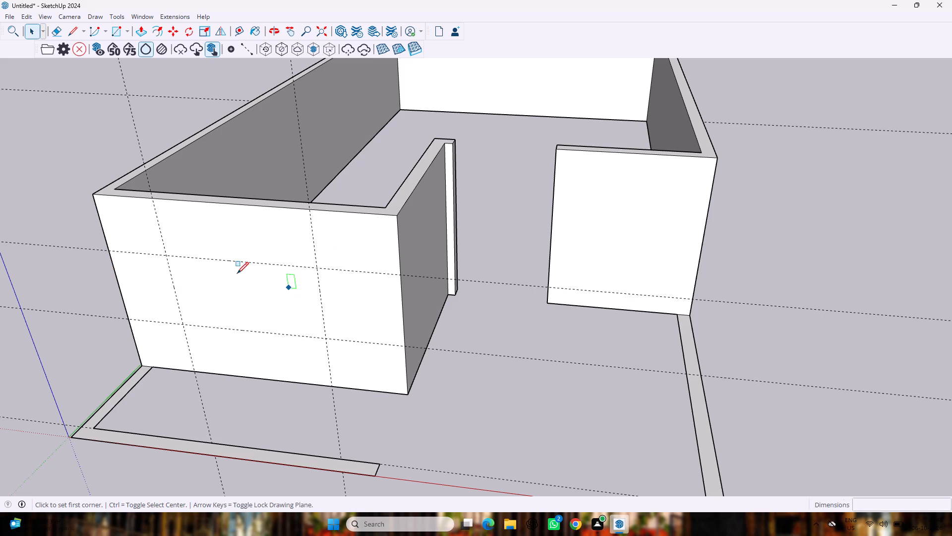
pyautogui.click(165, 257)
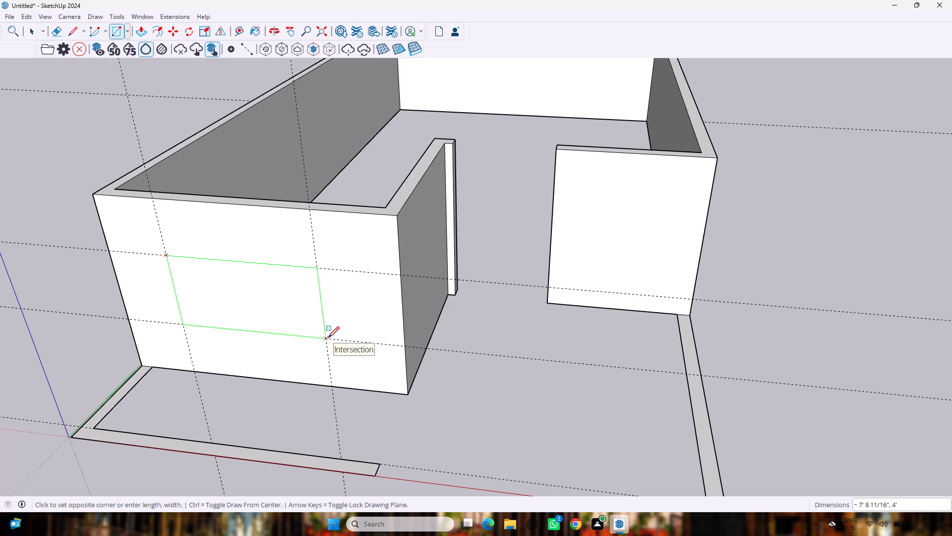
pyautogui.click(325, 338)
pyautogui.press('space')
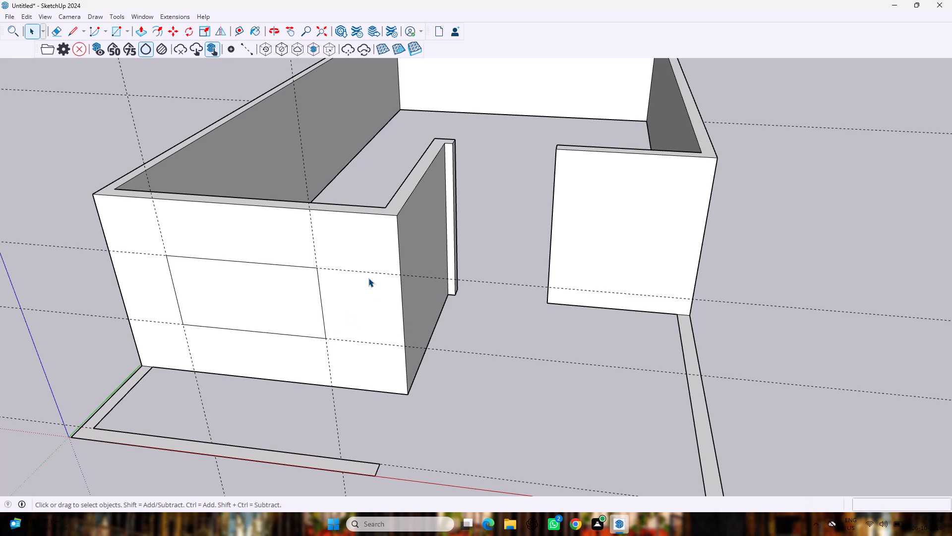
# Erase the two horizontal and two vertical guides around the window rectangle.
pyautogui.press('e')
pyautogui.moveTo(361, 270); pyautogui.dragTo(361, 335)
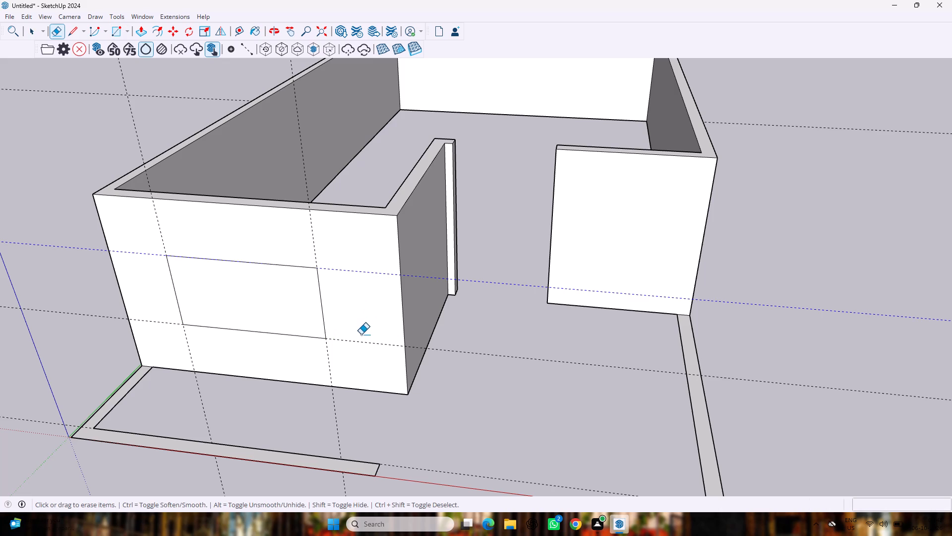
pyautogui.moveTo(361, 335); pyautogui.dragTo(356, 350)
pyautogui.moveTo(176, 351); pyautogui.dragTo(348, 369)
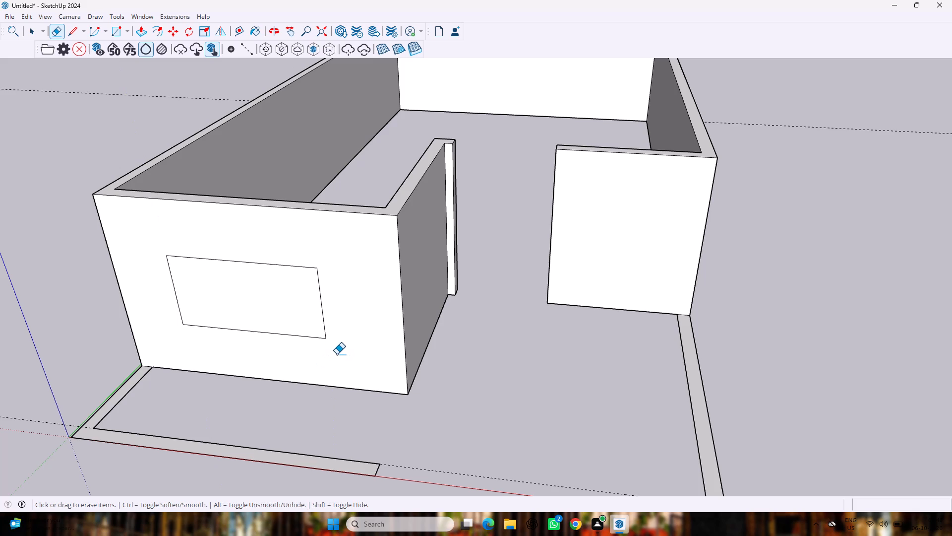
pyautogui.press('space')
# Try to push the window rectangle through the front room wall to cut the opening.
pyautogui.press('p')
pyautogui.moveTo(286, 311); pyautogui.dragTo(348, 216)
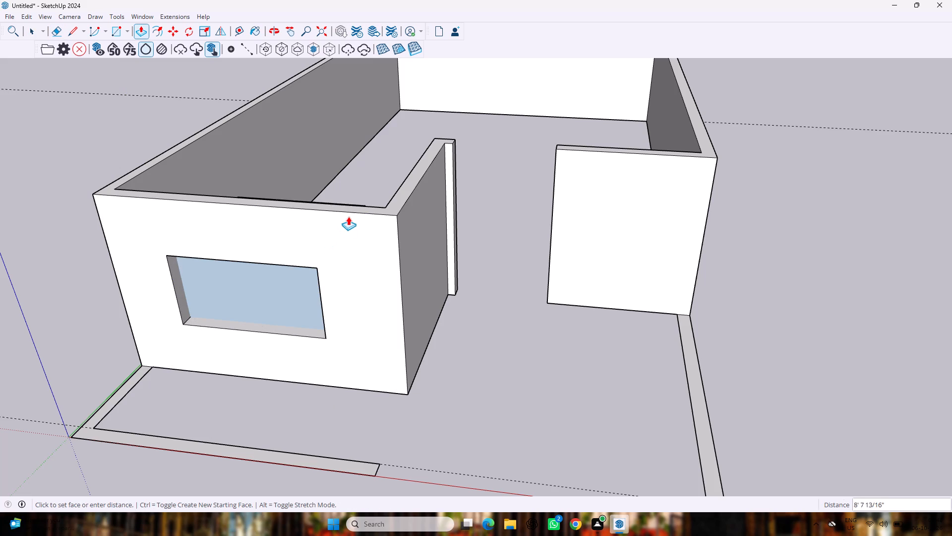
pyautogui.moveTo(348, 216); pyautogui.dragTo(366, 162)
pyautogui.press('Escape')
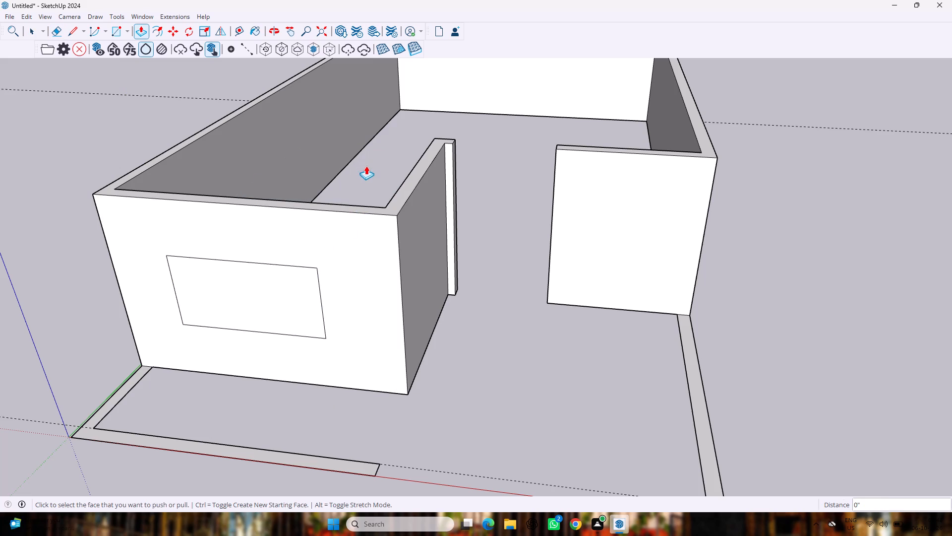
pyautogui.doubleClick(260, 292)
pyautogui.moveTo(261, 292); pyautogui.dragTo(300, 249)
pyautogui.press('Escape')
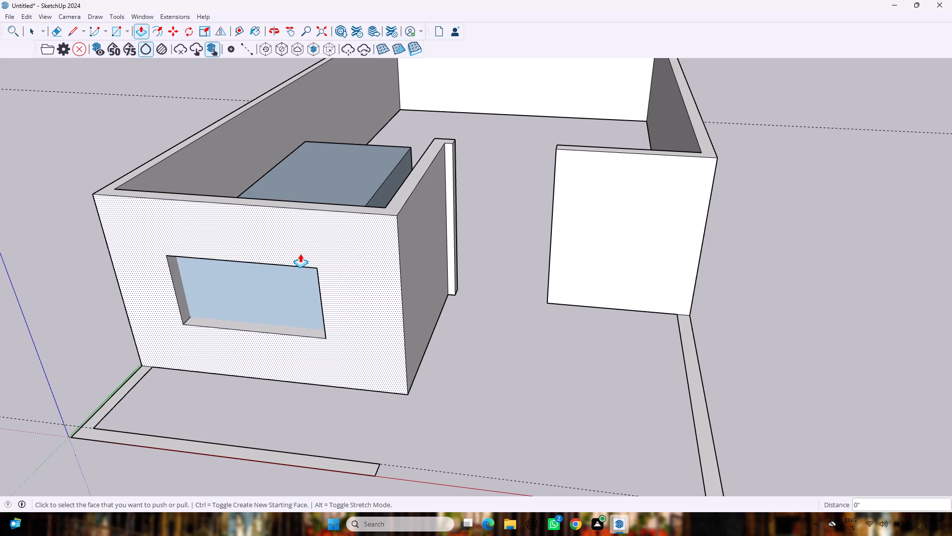
# Undo the window opening, its guides and the wall extrusions, back to the flat floor plan.
pyautogui.hotkey('ctrl', 'z')
pyautogui.hotkey('ctrl', 'z')
pyautogui.hotkey('ctrl', 'z')
pyautogui.hotkey('ctrl', 'z')
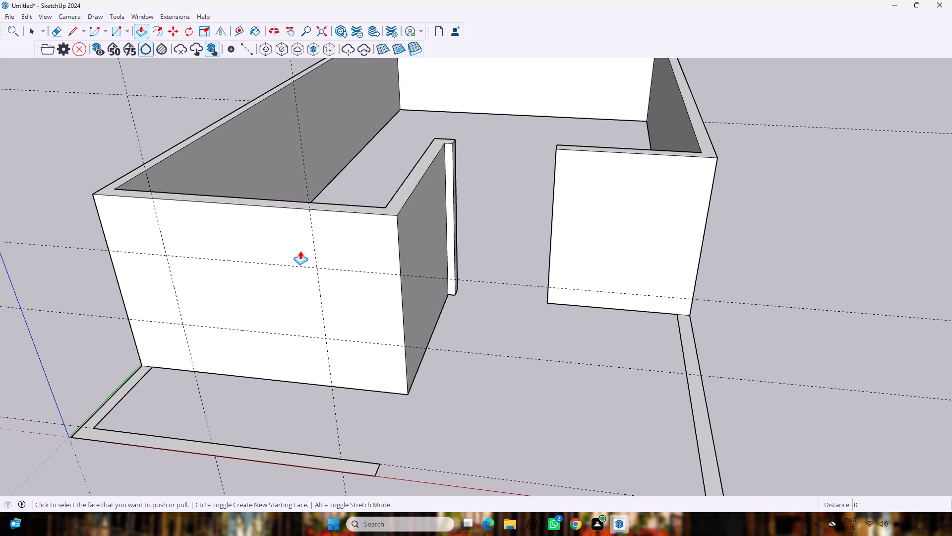
pyautogui.hotkey('ctrl', 'z')
pyautogui.hotkey('ctrl', 'z')
pyautogui.hotkey('ctrl', 'z')
pyautogui.hotkey('ctrl', 'z')
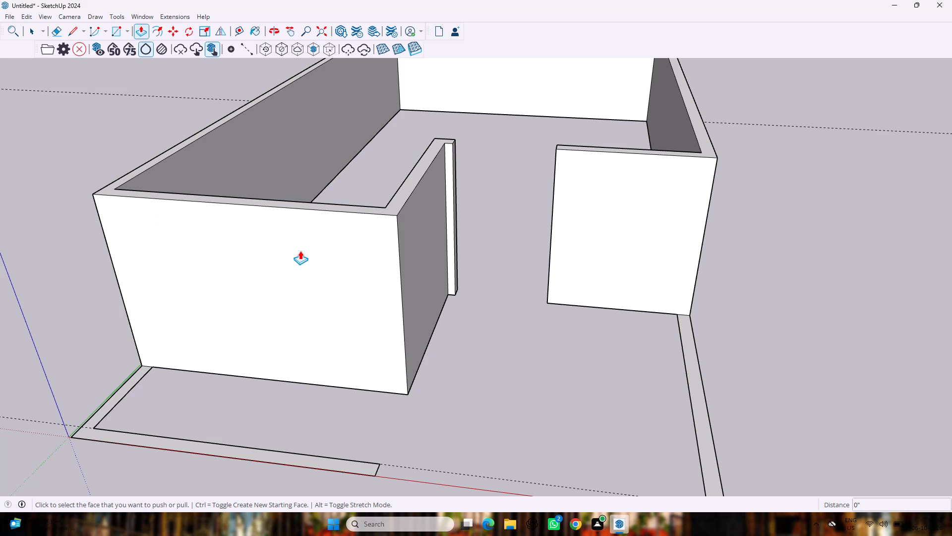
pyautogui.hotkey('ctrl', 'z')
pyautogui.hotkey('ctrl', 'z')
pyautogui.hotkey('ctrl', 'z')
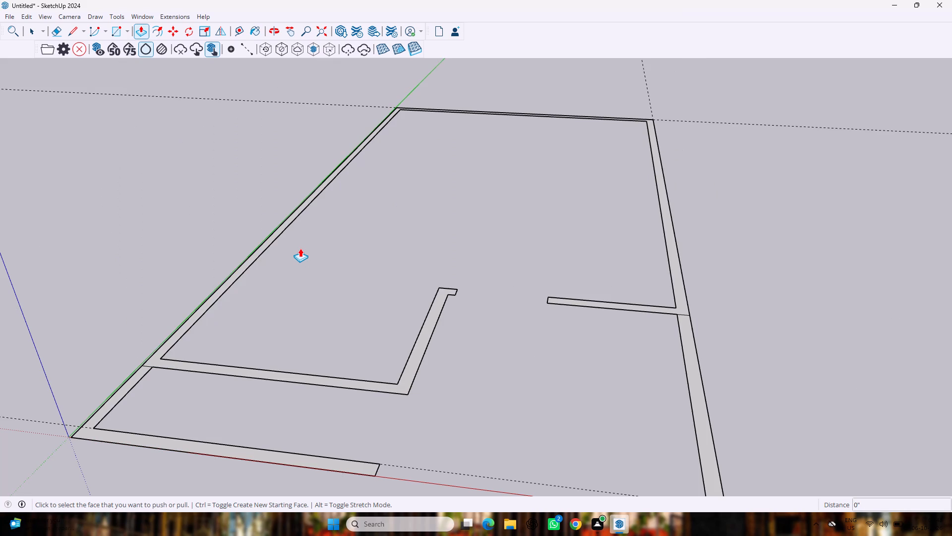
# Draw 9" lines where both front walls meet the side walls, separating them from the perimeter wall face.
pyautogui.press('space')
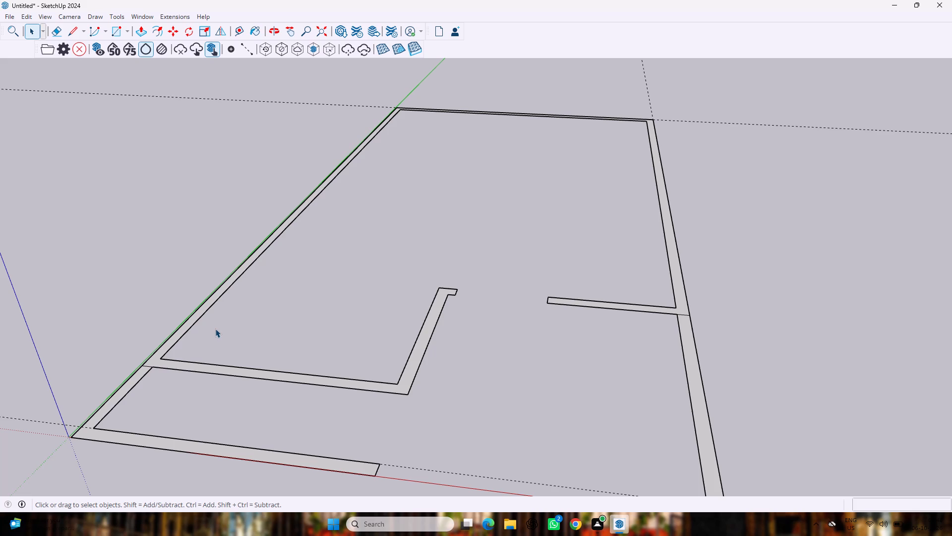
pyautogui.press('p')
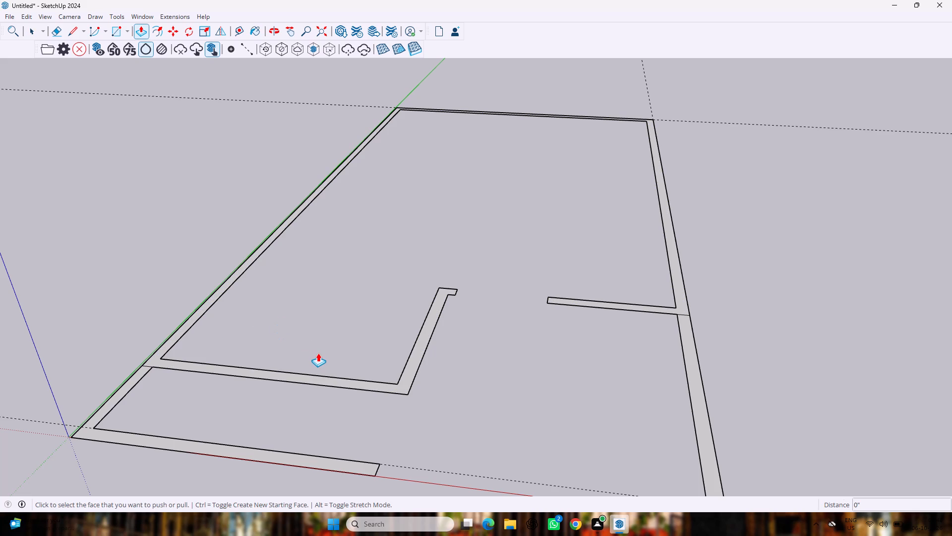
pyautogui.press('l')
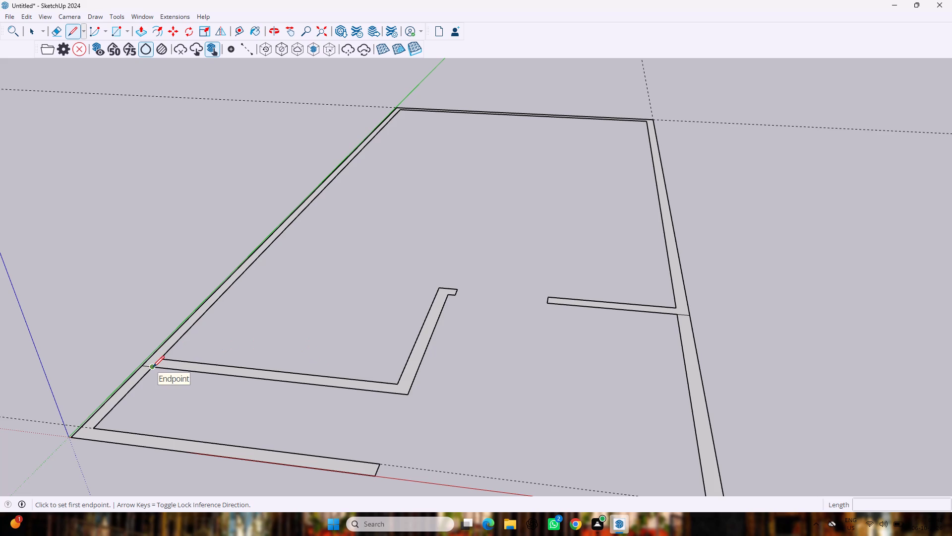
pyautogui.click(153, 367)
pyautogui.click(161, 356)
pyautogui.click(675, 307)
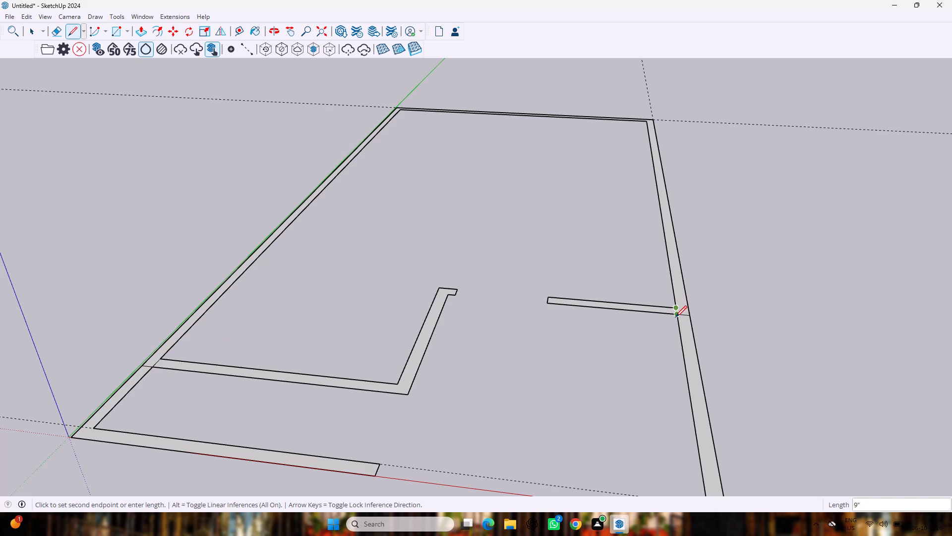
pyautogui.click(675, 317)
pyautogui.press('space')
# Extrude the perimeter wall around the sides and back up 10'.
pyautogui.press('p')
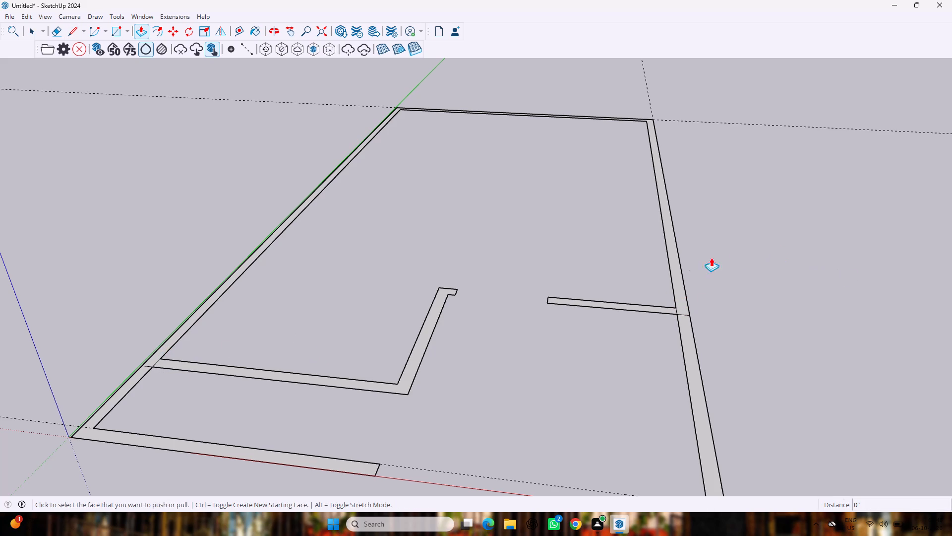
pyautogui.moveTo(672, 273); pyautogui.dragTo(683, 225)
pyautogui.write("10'")
pyautogui.press('Return')
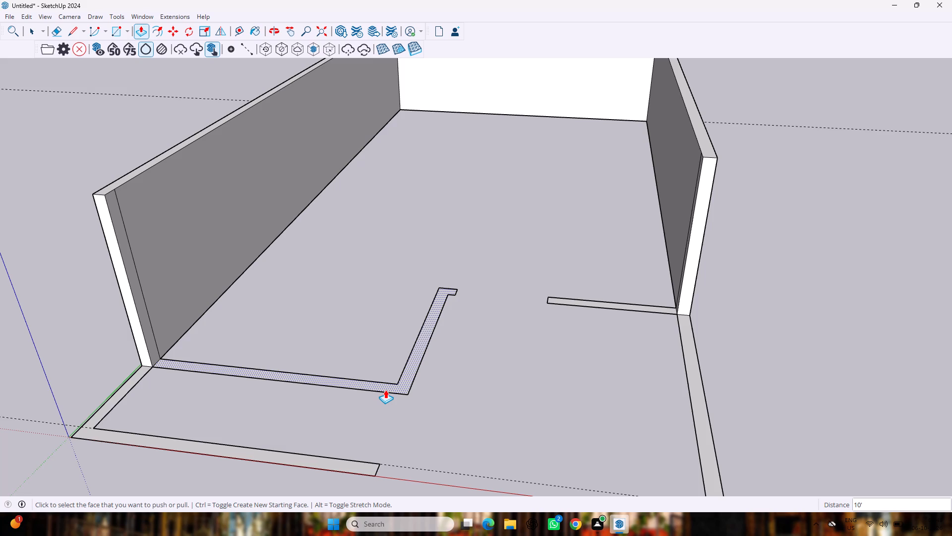
# Draw a 9" line across the front room wall at its inner entrance-side corner, separating it from the return wall.
pyautogui.press('space')
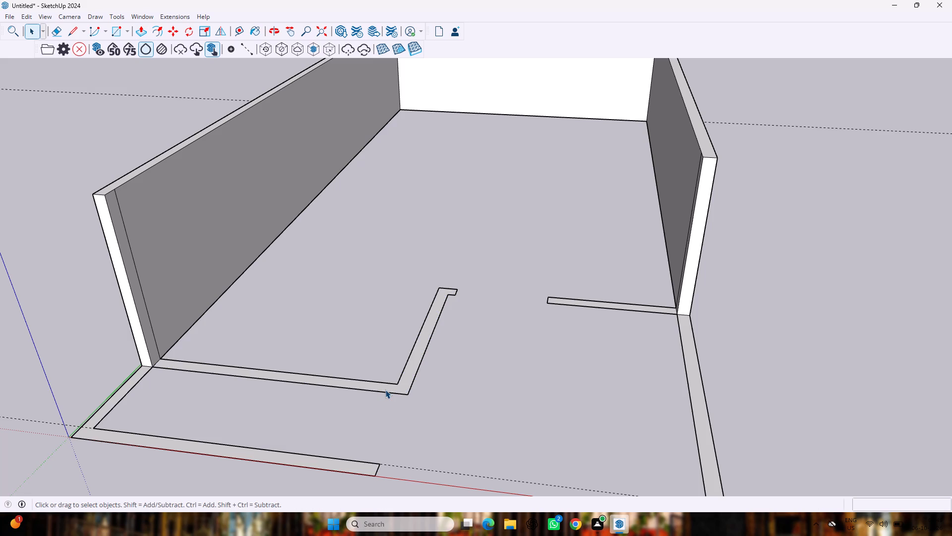
pyautogui.press('l')
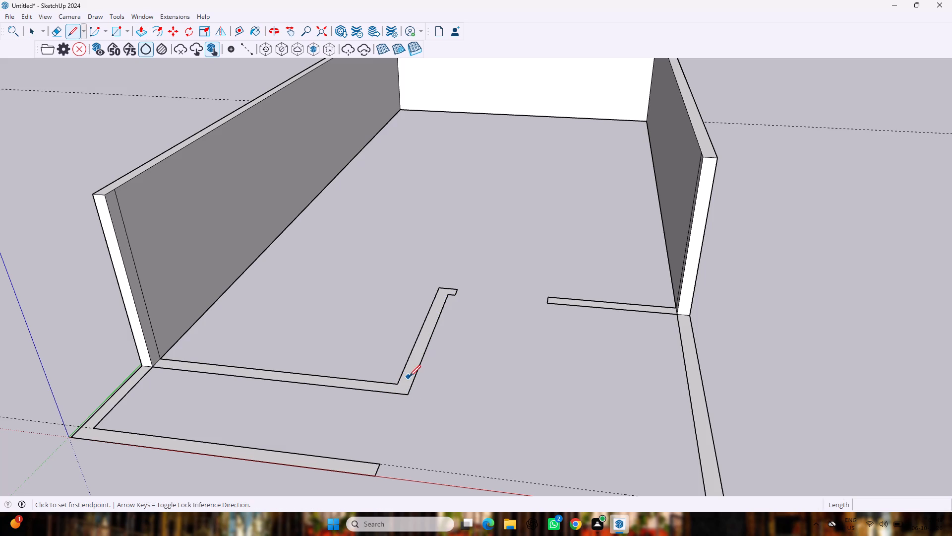
pyautogui.click(398, 384)
pyautogui.click(395, 395)
pyautogui.press('space')
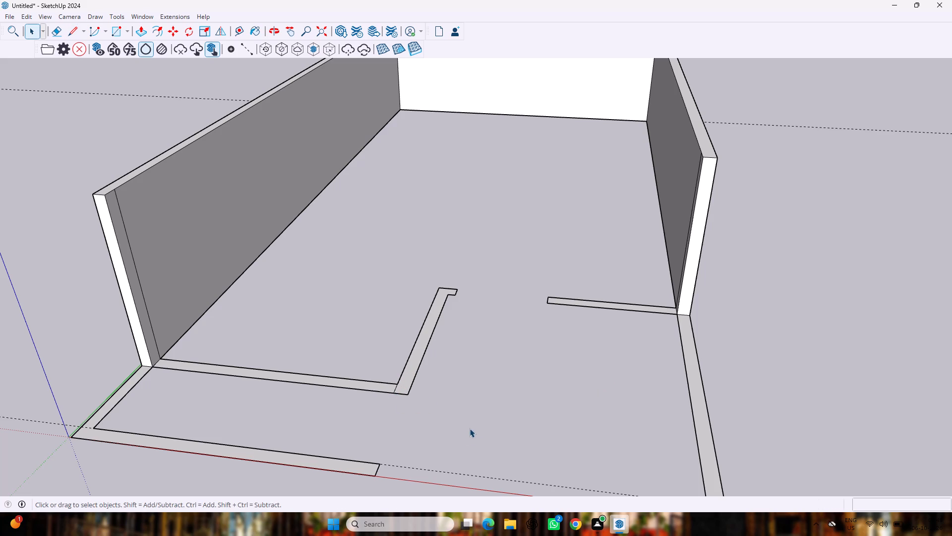
# Extrude the front room wall strip up 3' as the window's sill wall.
pyautogui.press('p')
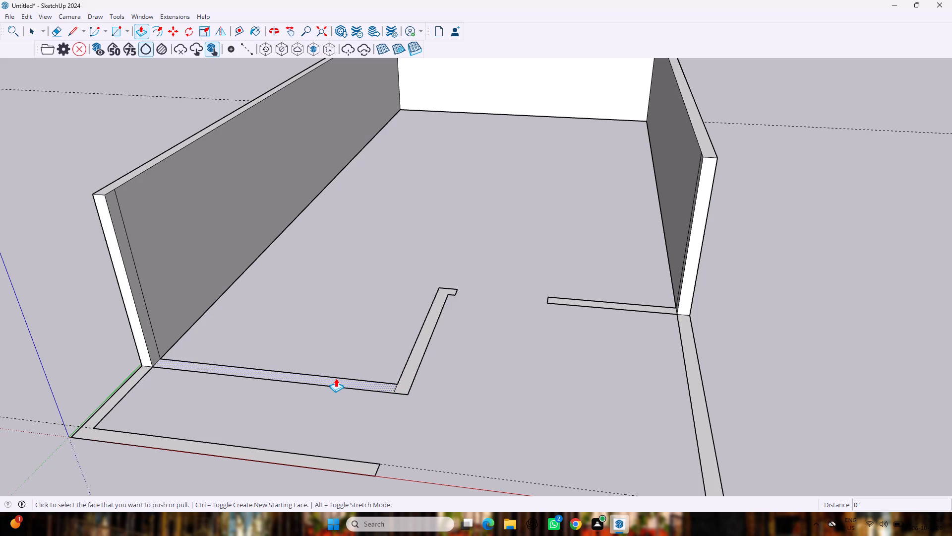
pyautogui.moveTo(336, 378); pyautogui.dragTo(355, 324)
pyautogui.write("3'")
pyautogui.press('Return')
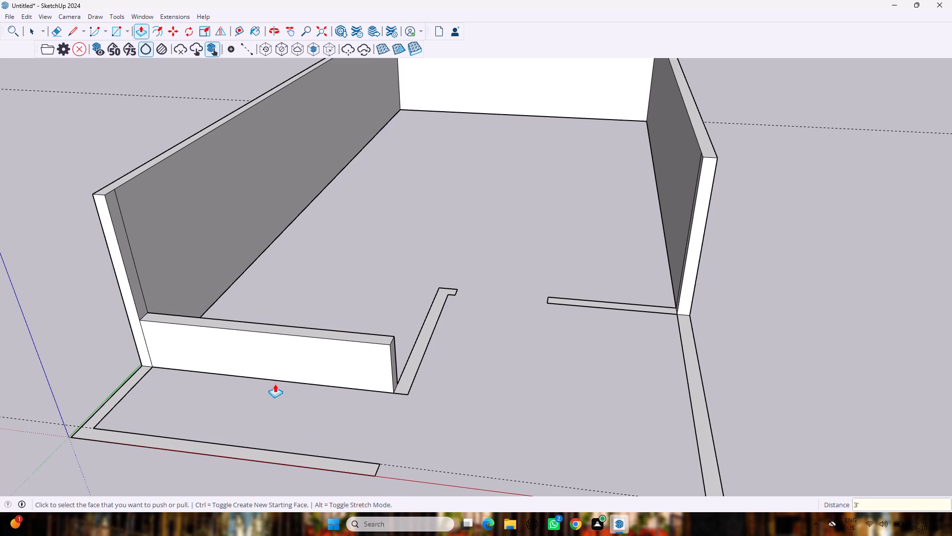
pyautogui.press('space')
pyautogui.press('space')
# Place a guide across the top of the 3' sill wall, about 3' 11" from its green-axis end.
pyautogui.press('l')
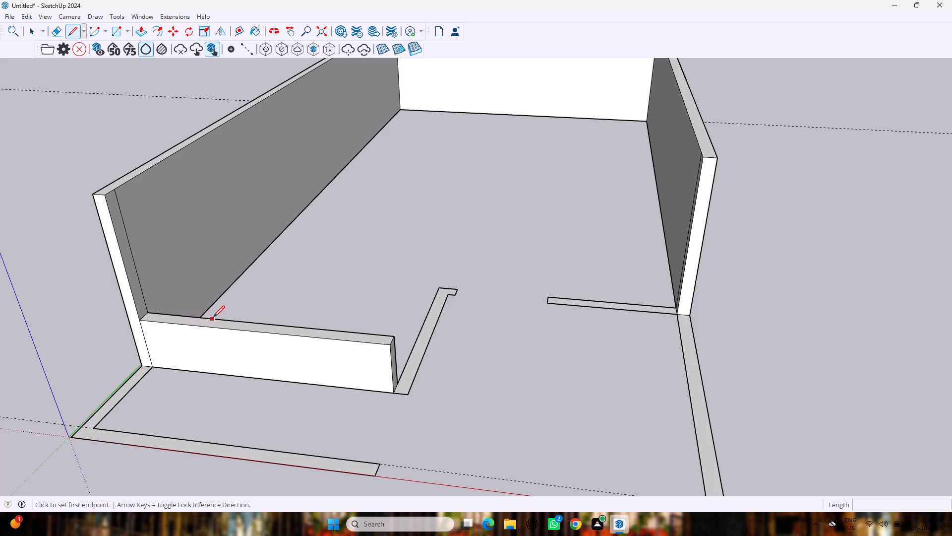
pyautogui.press('space')
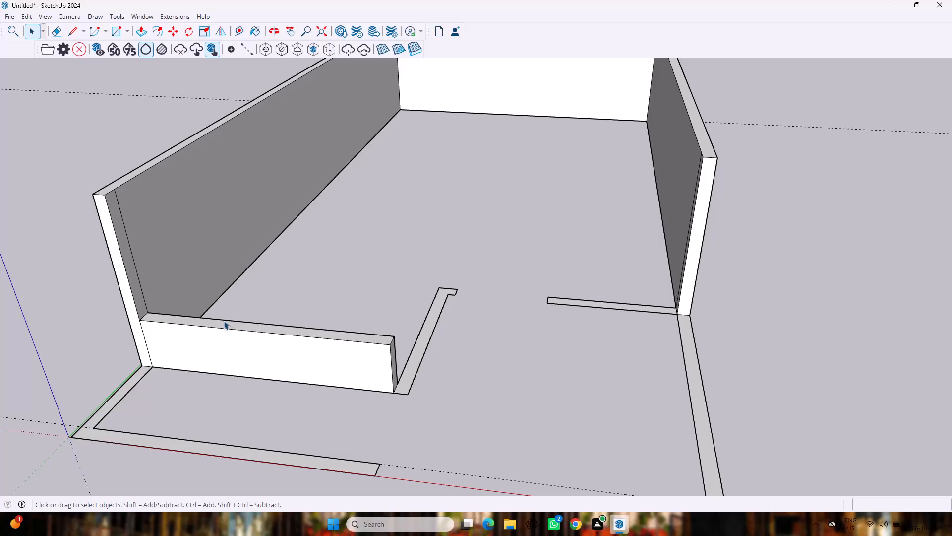
pyautogui.press('t')
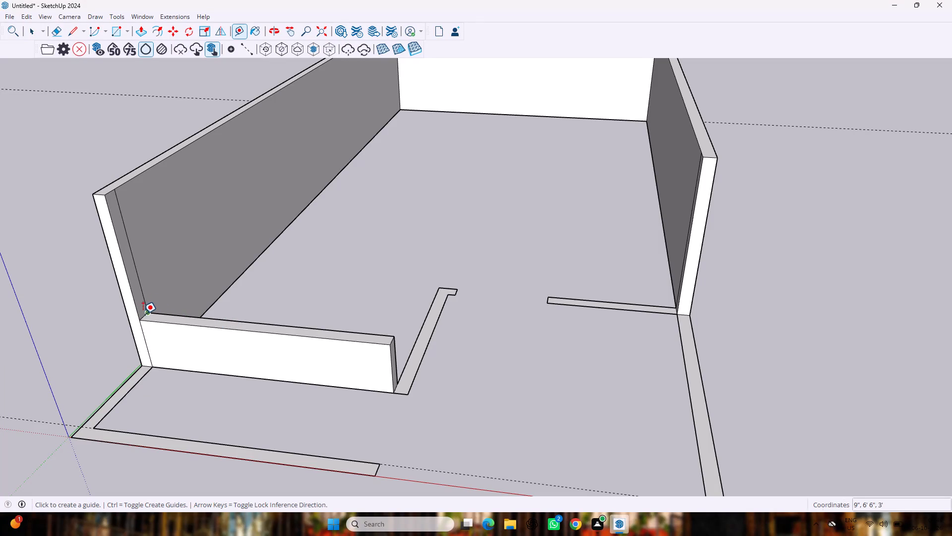
pyautogui.scroll(6, 139, 320)
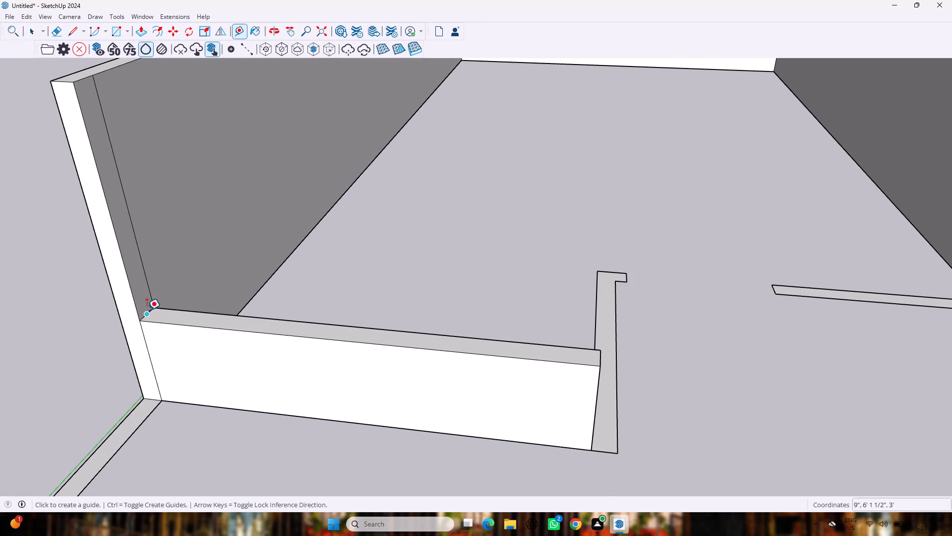
pyautogui.click(146, 313)
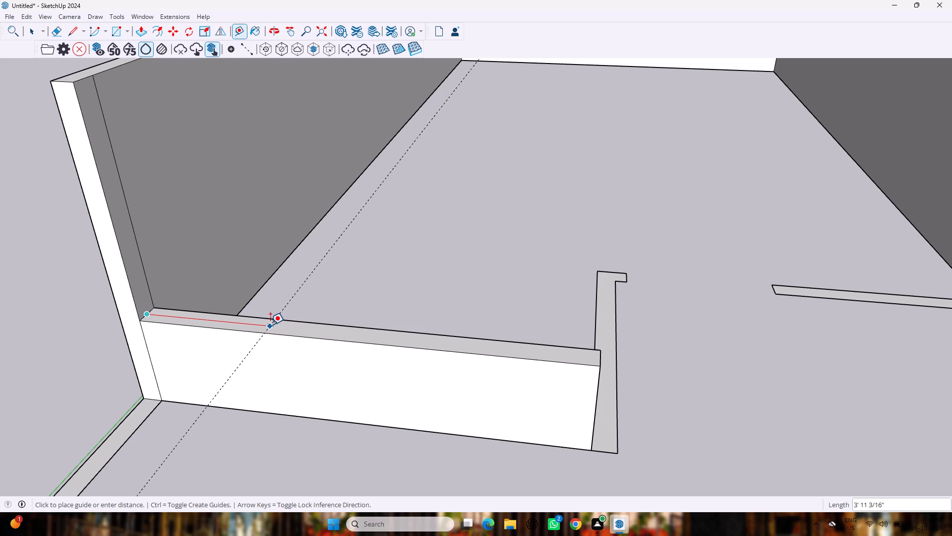
pyautogui.click(270, 325)
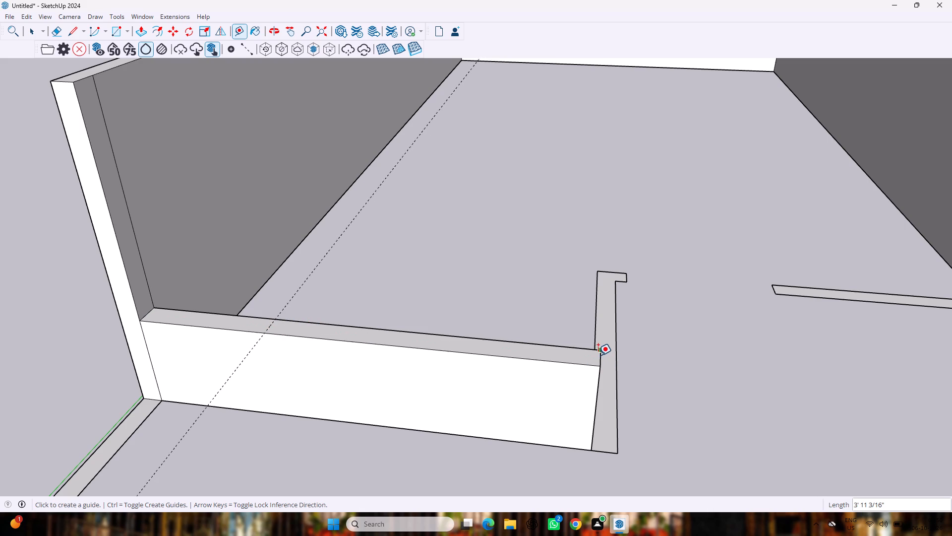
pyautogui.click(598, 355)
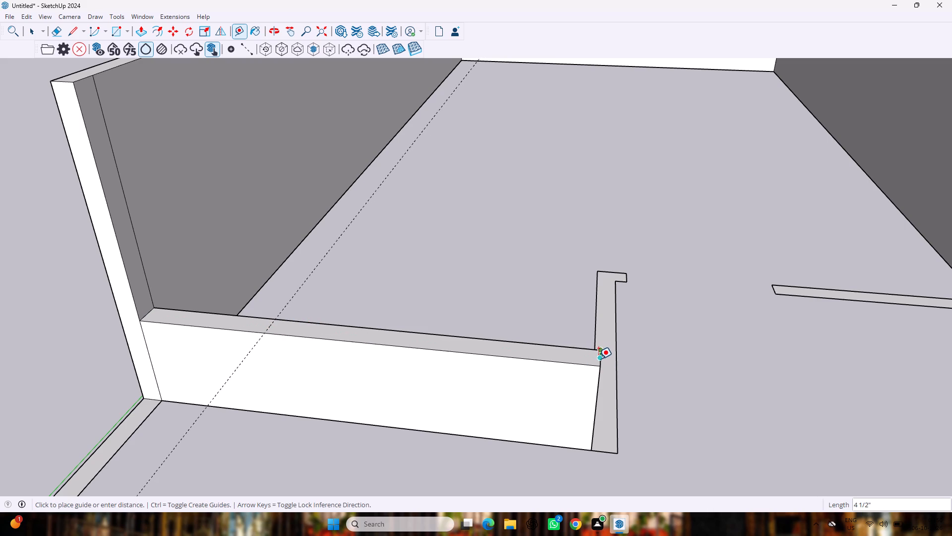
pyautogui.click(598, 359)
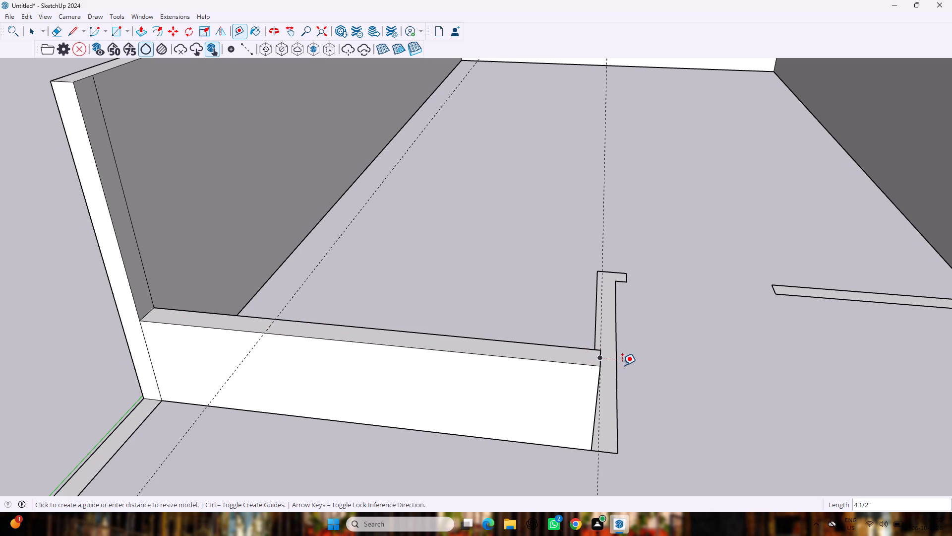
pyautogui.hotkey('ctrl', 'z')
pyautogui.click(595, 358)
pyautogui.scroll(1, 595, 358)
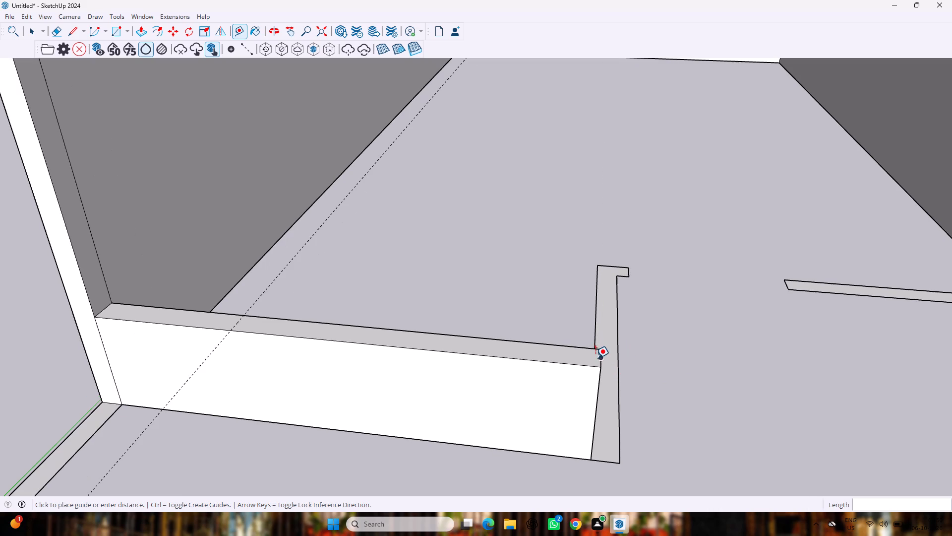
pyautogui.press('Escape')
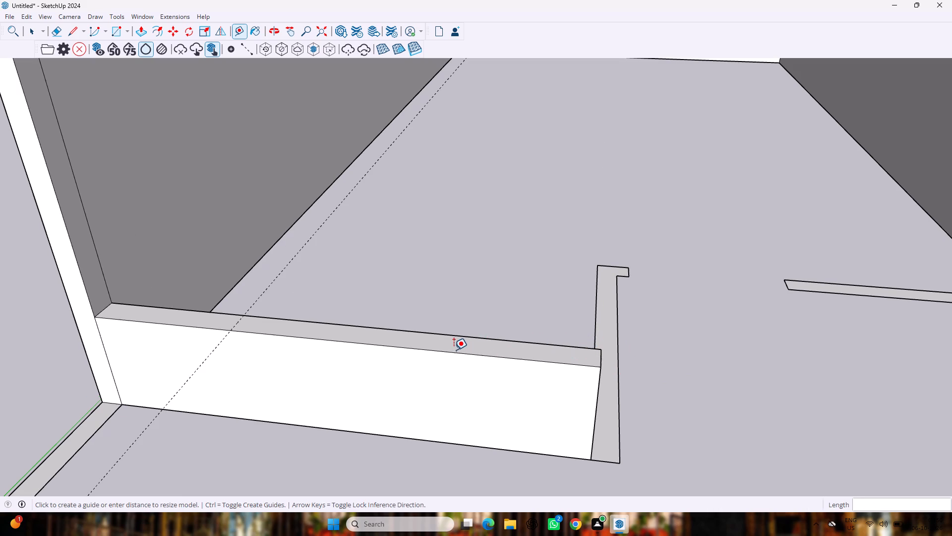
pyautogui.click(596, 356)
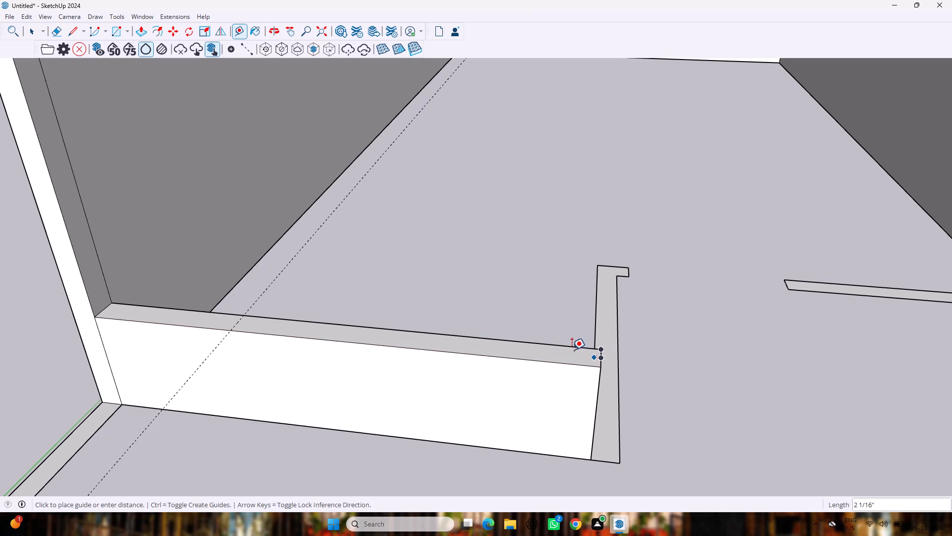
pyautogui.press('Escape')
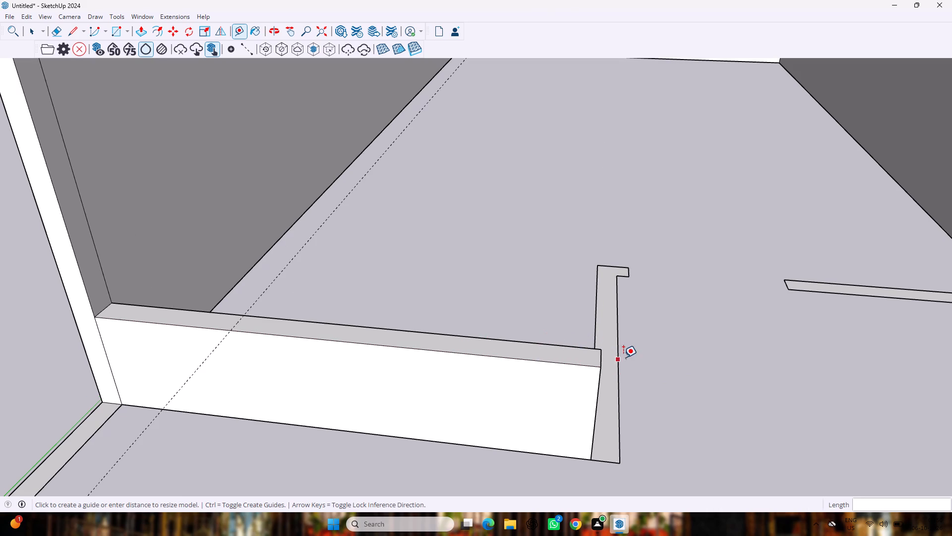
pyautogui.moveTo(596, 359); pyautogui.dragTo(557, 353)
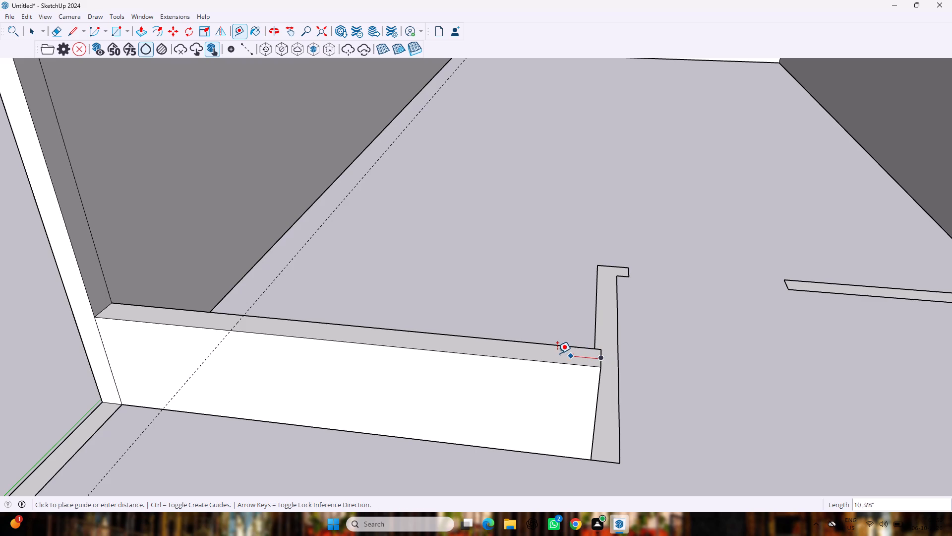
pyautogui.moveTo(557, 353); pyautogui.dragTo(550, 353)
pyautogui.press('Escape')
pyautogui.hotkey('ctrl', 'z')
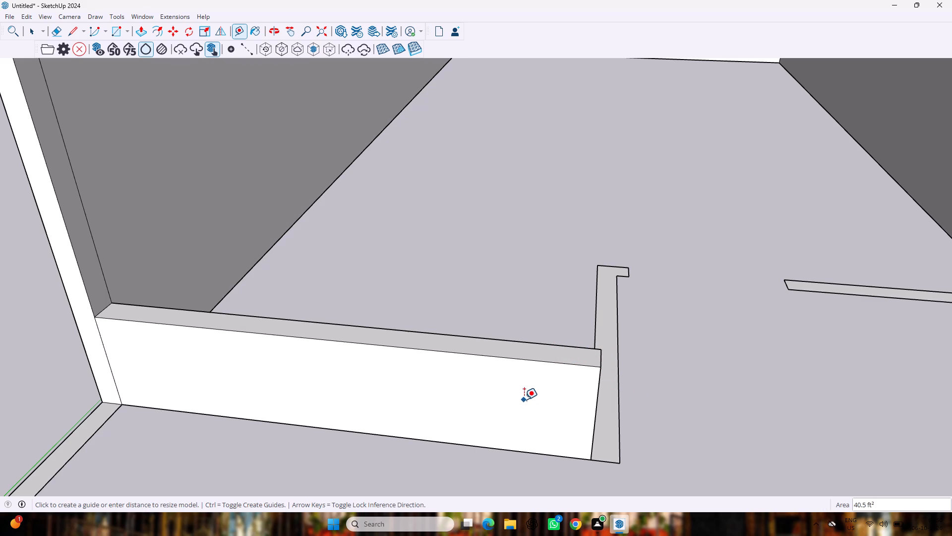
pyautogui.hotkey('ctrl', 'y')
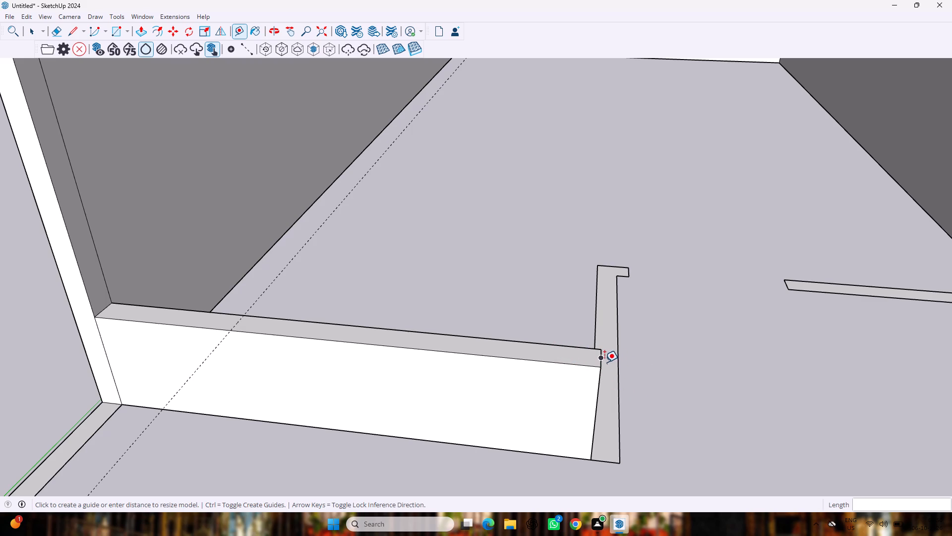
# Place a second guide across the top of the 3' sill wall, offset inward from its entrance-side end.
pyautogui.moveTo(600, 360); pyautogui.dragTo(543, 361)
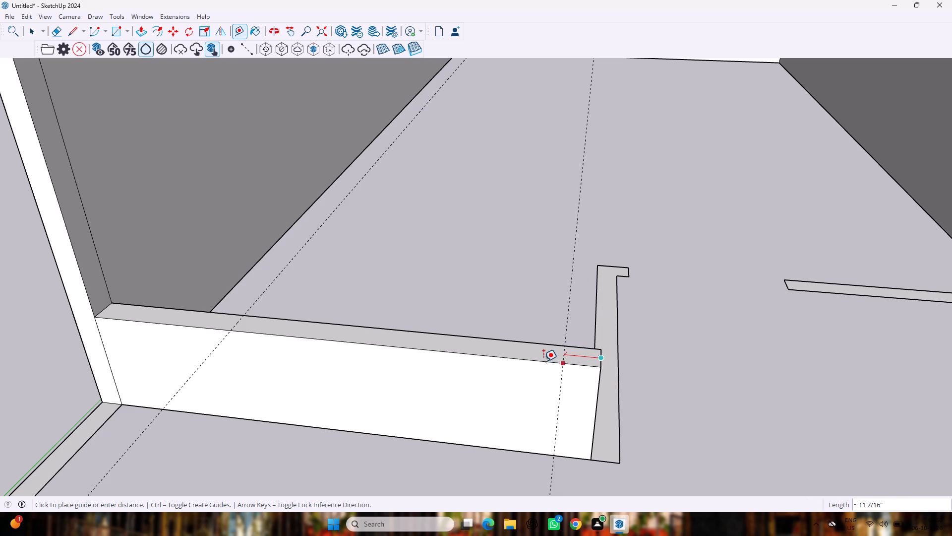
pyautogui.moveTo(543, 361); pyautogui.dragTo(439, 347)
pyautogui.press('space')
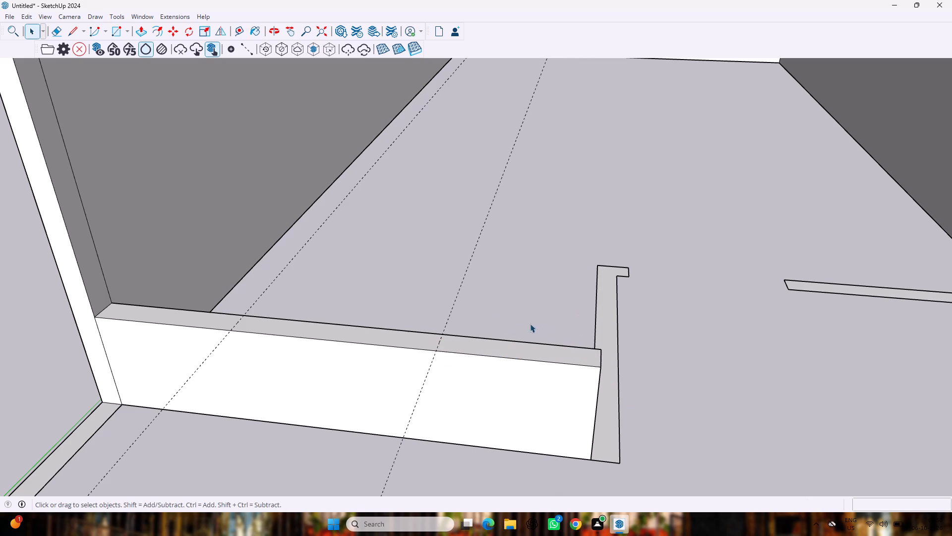
# Draw 9" lines across the top of the sill wall along both guides, splitting it into three sections.
pyautogui.press('l')
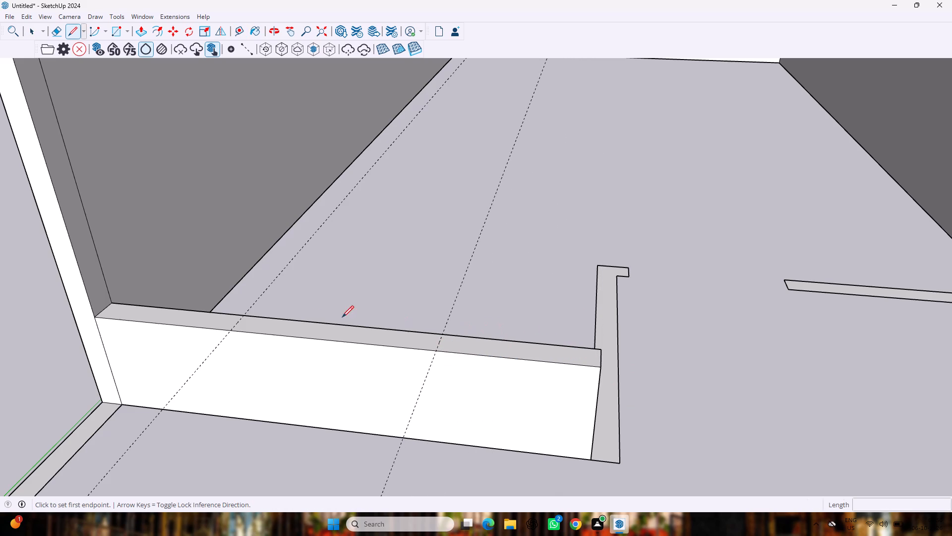
pyautogui.click(230, 330)
pyautogui.click(240, 316)
pyautogui.click(434, 349)
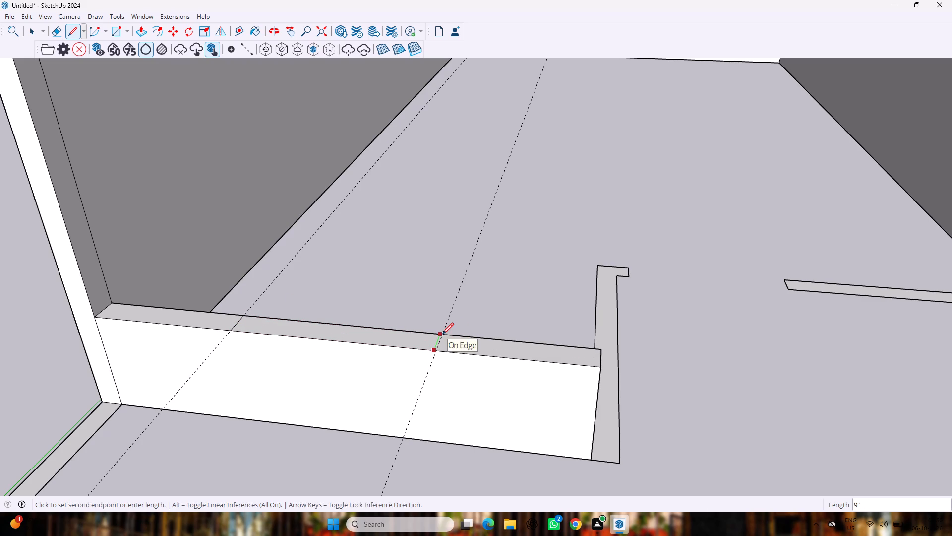
pyautogui.click(442, 334)
pyautogui.hotkey('ctrl', 'z')
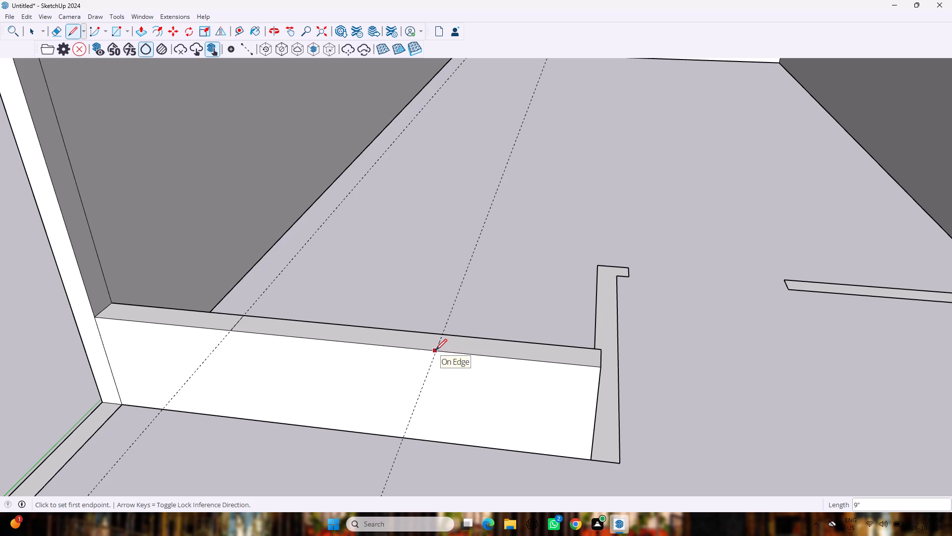
pyautogui.click(435, 350)
pyautogui.click(442, 335)
pyautogui.press('space')
# Erase the two guides crossing the sill wall.
pyautogui.press('e')
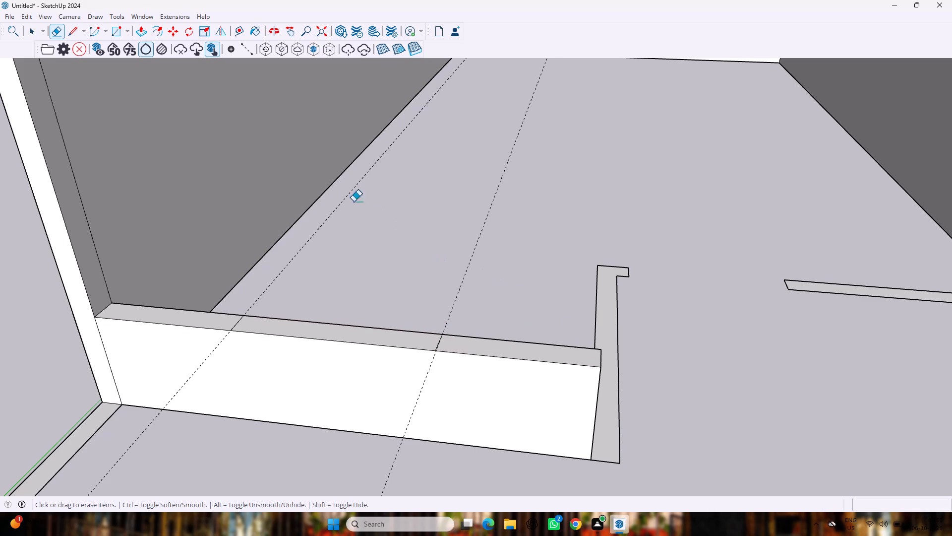
pyautogui.moveTo(342, 198); pyautogui.dragTo(492, 261)
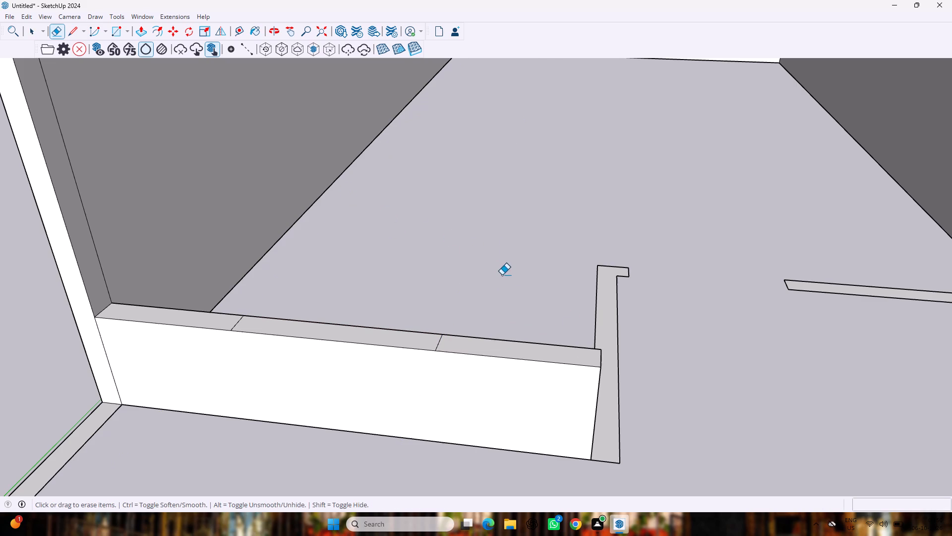
pyautogui.press('space')
# Extrude the entrance-side end section of the sill wall's top face up 7'.
pyautogui.press('p')
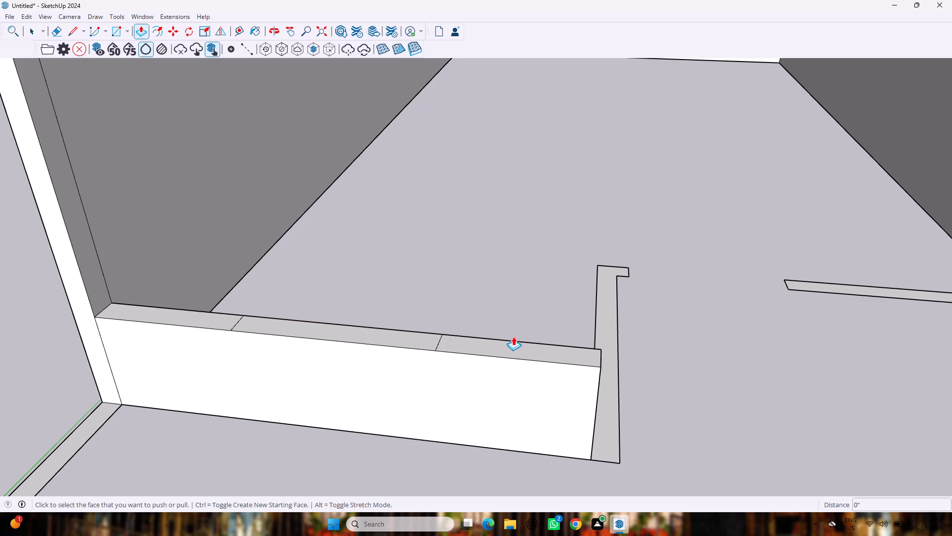
pyautogui.moveTo(515, 349); pyautogui.dragTo(528, 297)
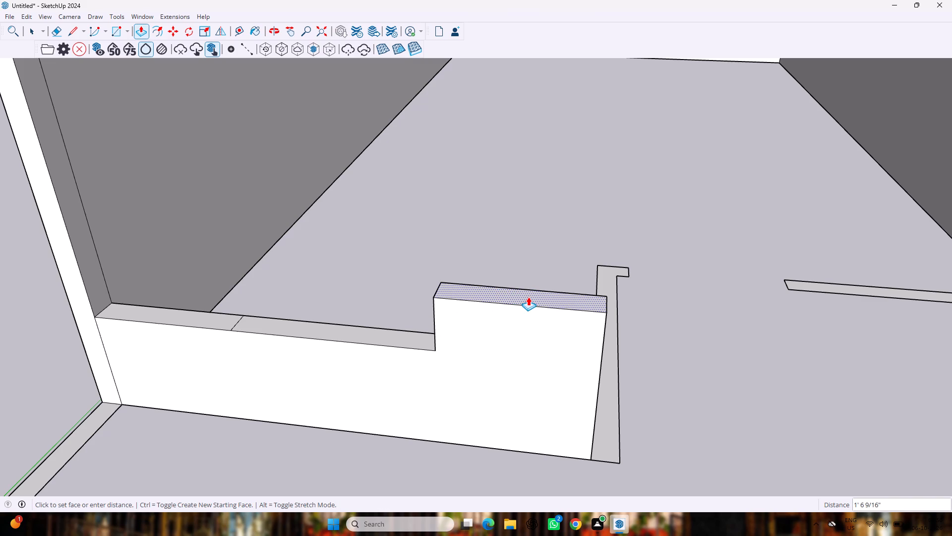
pyautogui.moveTo(528, 297); pyautogui.dragTo(529, 298)
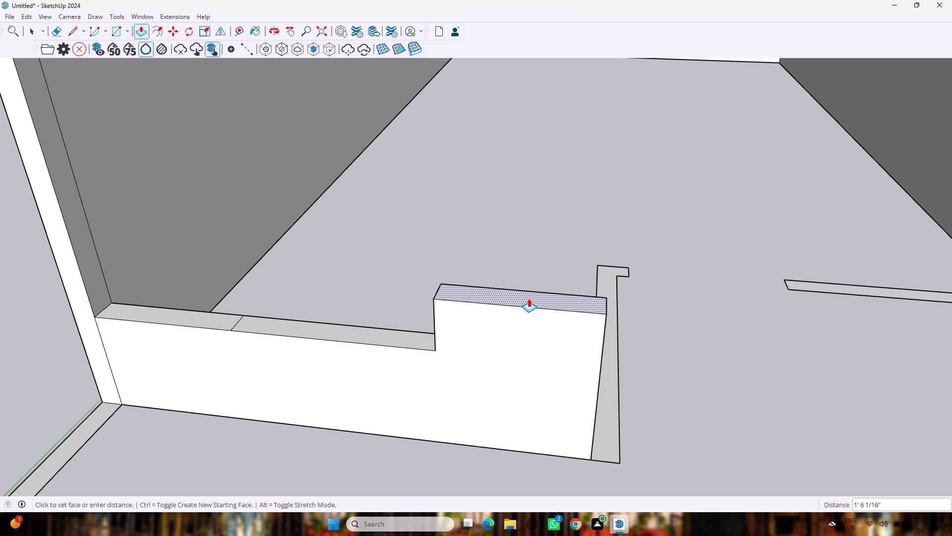
pyautogui.moveTo(529, 298); pyautogui.dragTo(530, 301)
pyautogui.press('7')
pyautogui.press("'")
pyautogui.press('Return')
# Extrude the green-axis end section of the sill wall's top face up 7'.
pyautogui.scroll(-6, 529, 301)
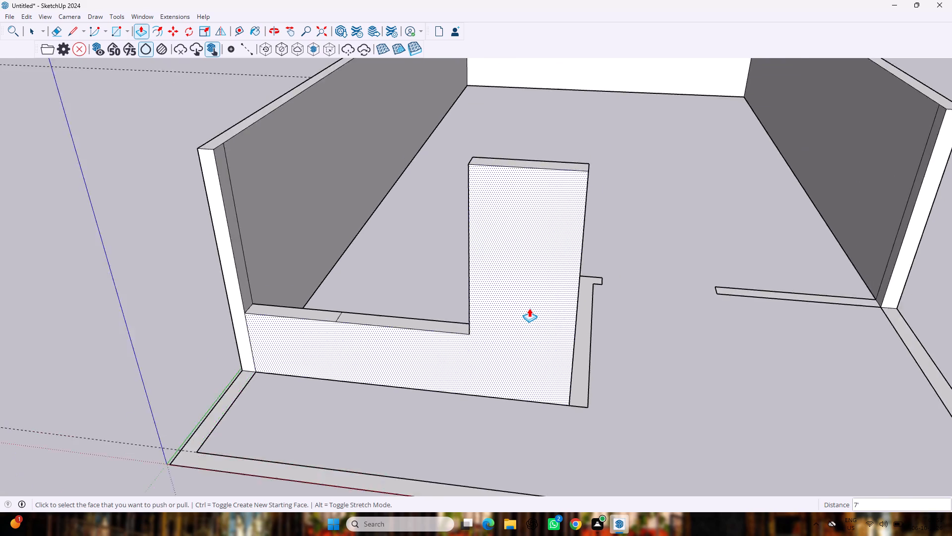
pyautogui.scroll(-2, 529, 308)
pyautogui.moveTo(344, 309); pyautogui.dragTo(363, 260)
pyautogui.press('7')
pyautogui.press("'")
pyautogui.press('Return')
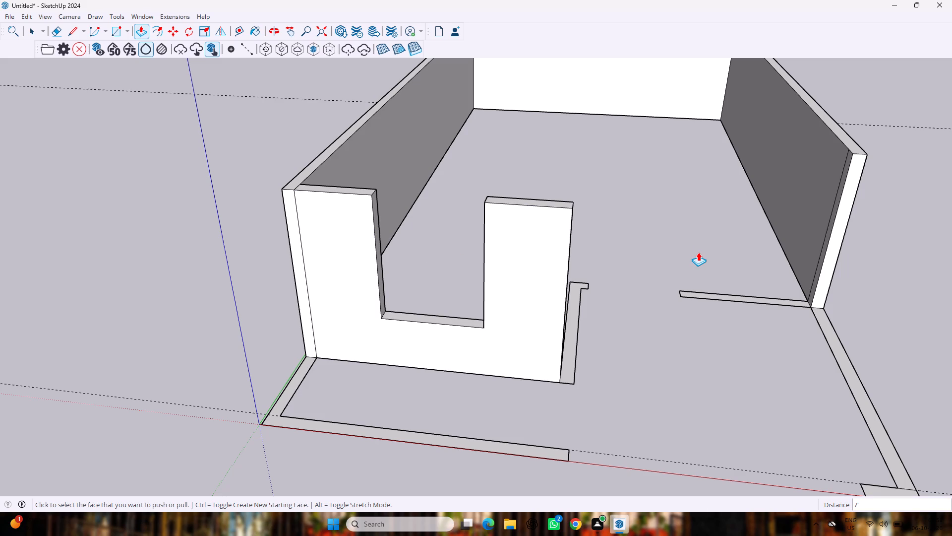
# Place a guide 3' below the top edge on the window-side face of the green-axis wall section.
pyautogui.press('l')
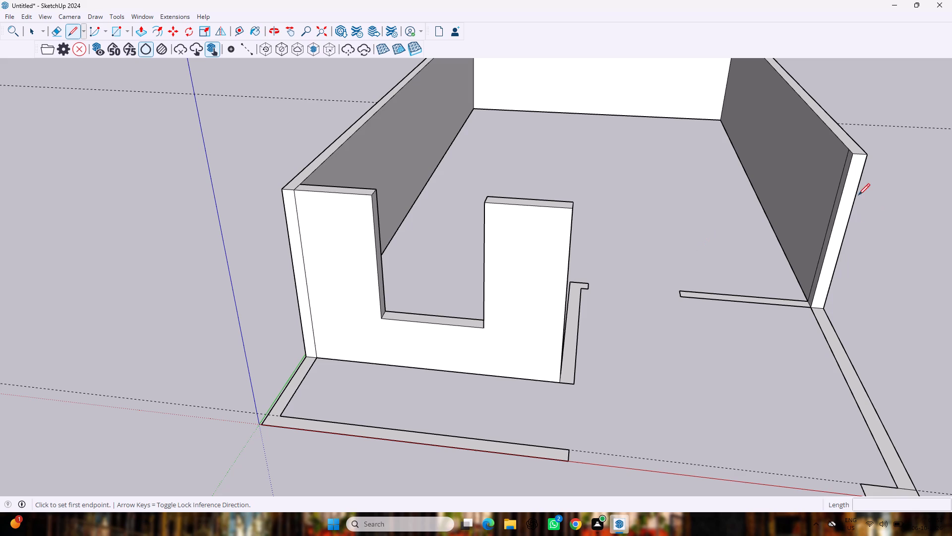
pyautogui.press('t')
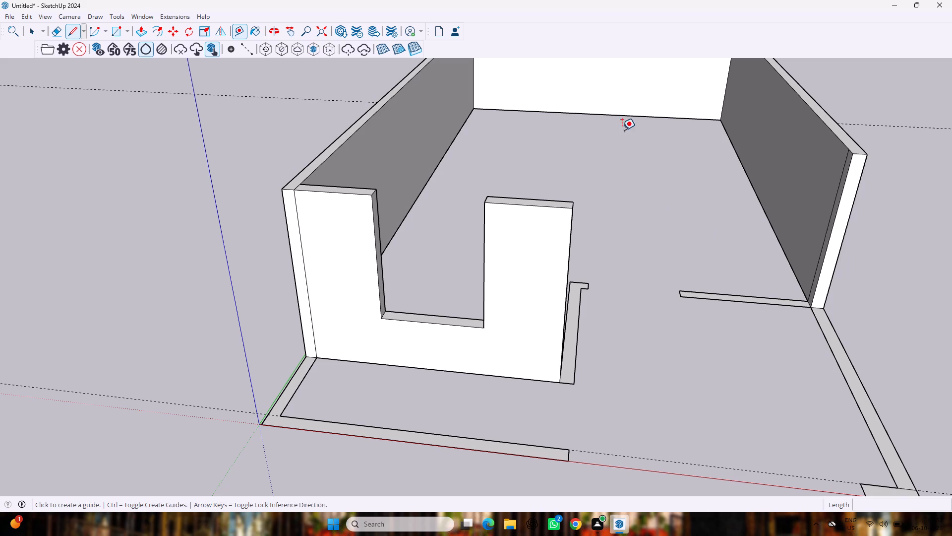
pyautogui.moveTo(552, 105); pyautogui.dragTo(327, 155, button='middle')
pyautogui.scroll(5, 329, 195)
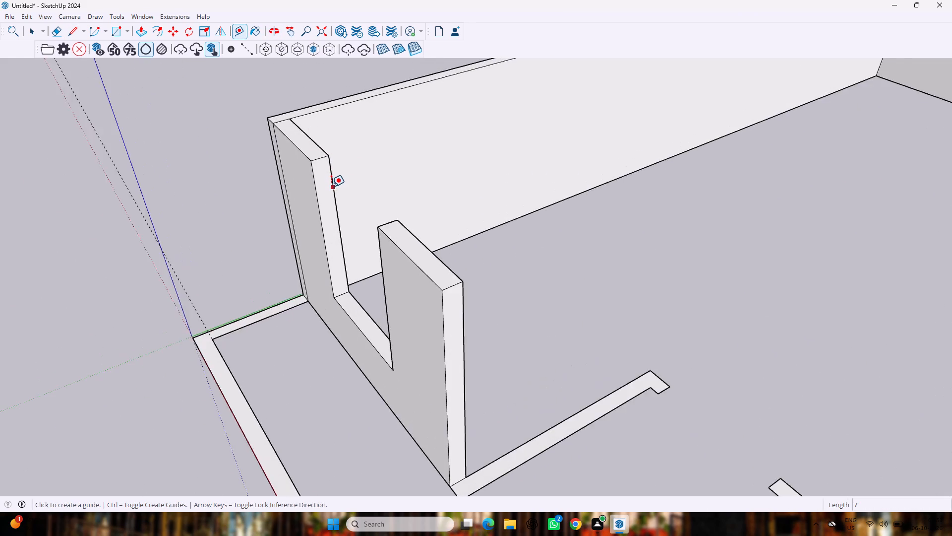
pyautogui.scroll(5, 331, 187)
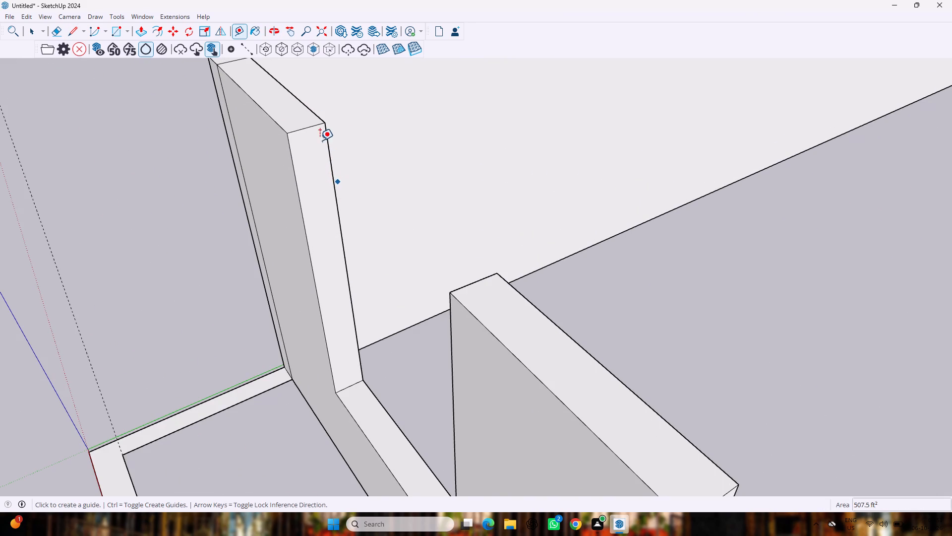
pyautogui.click(305, 128)
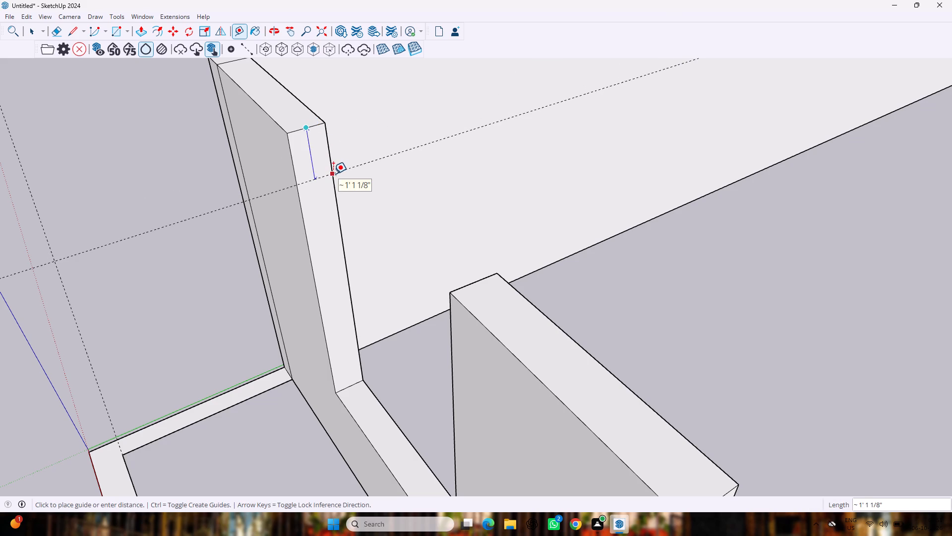
pyautogui.write("3'")
pyautogui.press('Return')
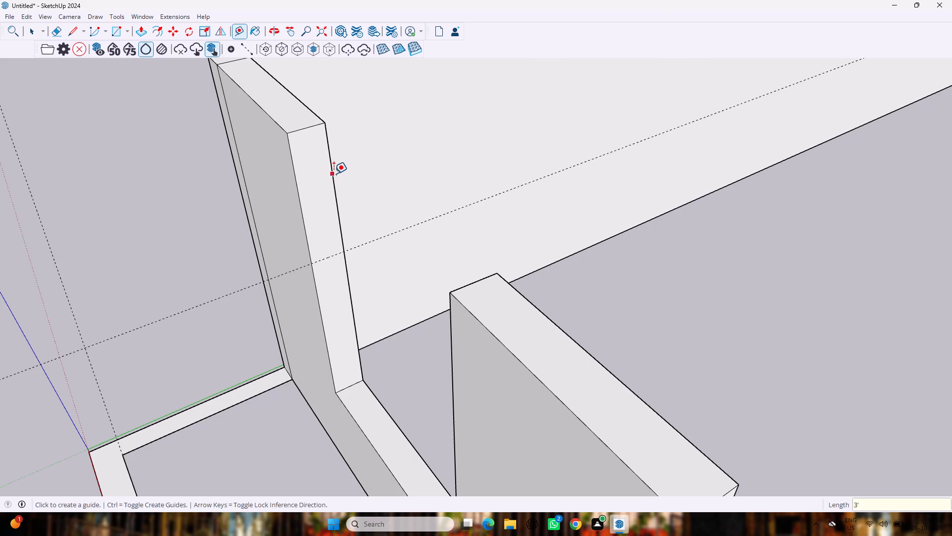
# Place a guide 3' below the top edge on the window-side face of the entrance-side wall section.
pyautogui.moveTo(336, 168); pyautogui.dragTo(802, 181, button='middle')
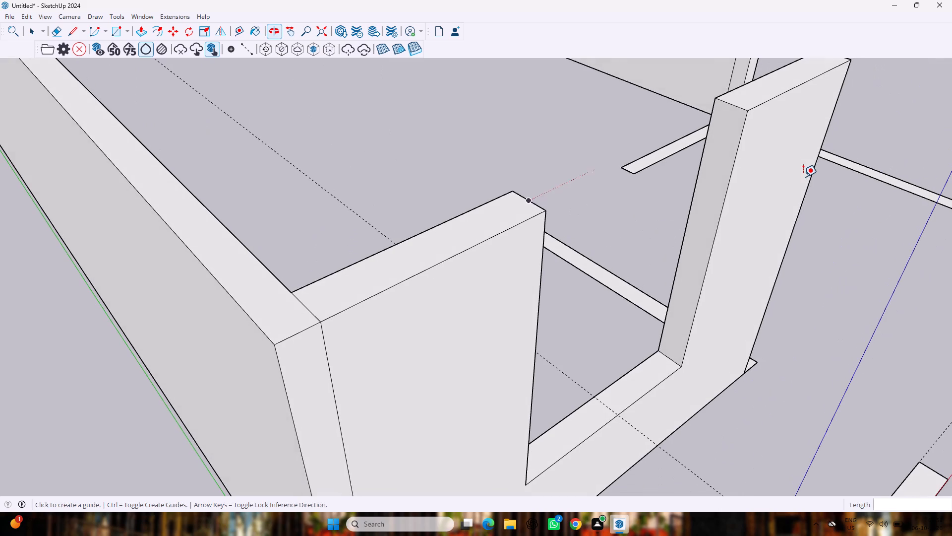
pyautogui.click(730, 107)
pyautogui.press('3')
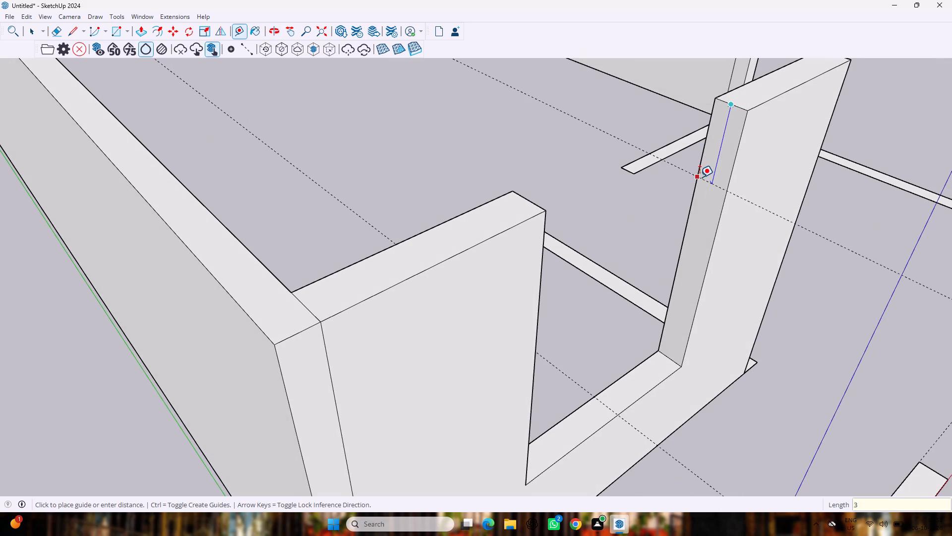
pyautogui.press("'")
pyautogui.press('Return')
pyautogui.press('space')
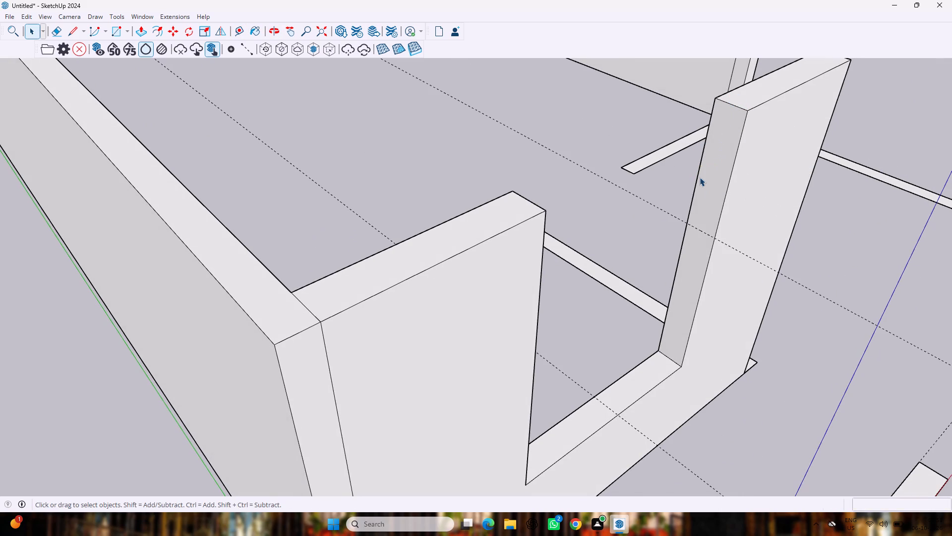
# Draw a 9" line across each window-side wall face at the 3' guide, on the entrance-side and green-axis sections.
pyautogui.press('l')
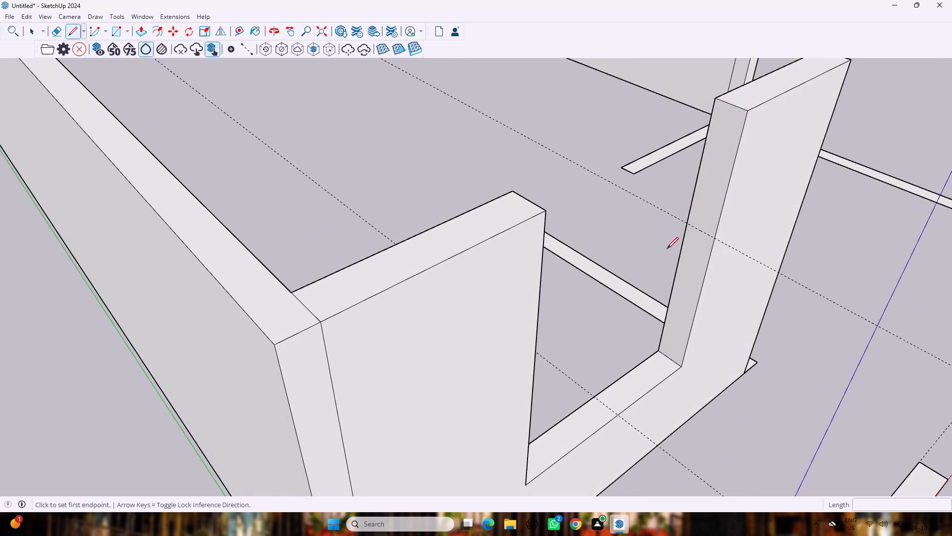
pyautogui.click(684, 225)
pyautogui.click(715, 242)
pyautogui.moveTo(586, 229); pyautogui.dragTo(200, 169, button='middle')
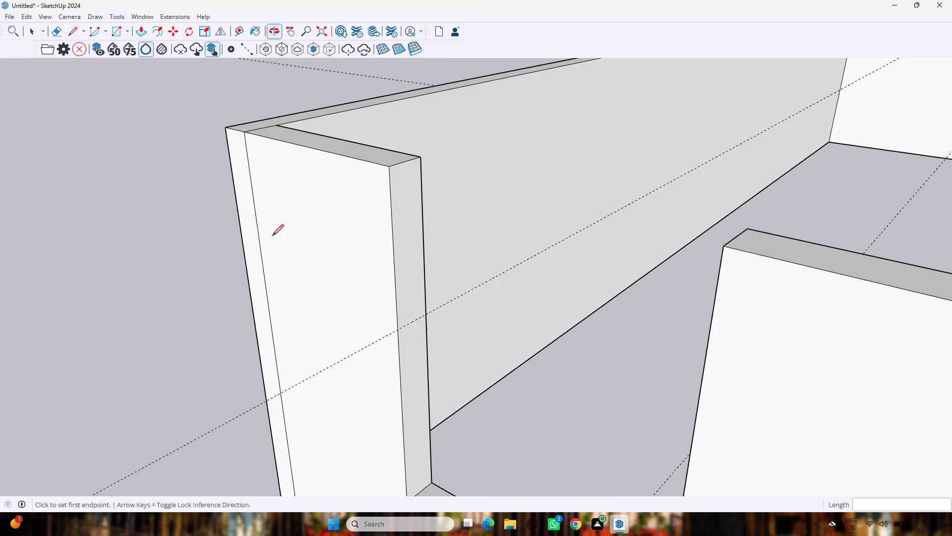
pyautogui.click(396, 331)
pyautogui.click(427, 314)
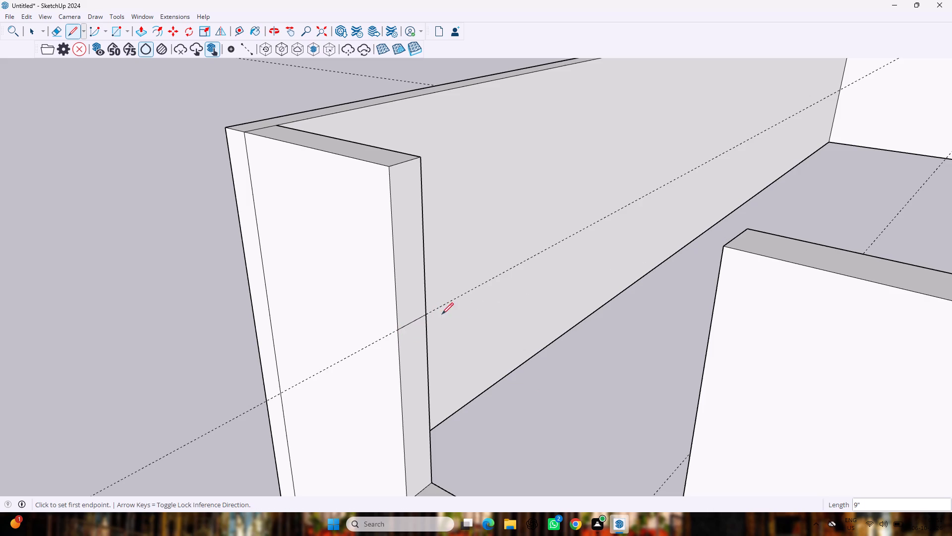
pyautogui.press('space')
# Erase the two guides that mark the window head height.
pyautogui.moveTo(490, 318); pyautogui.dragTo(779, 294, button='middle')
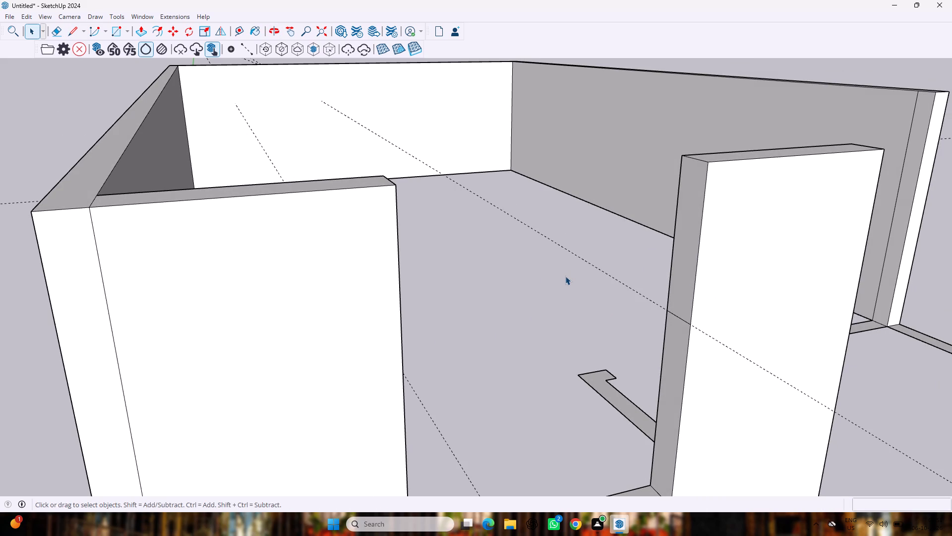
pyautogui.press('e')
pyautogui.moveTo(589, 218); pyautogui.dragTo(509, 253)
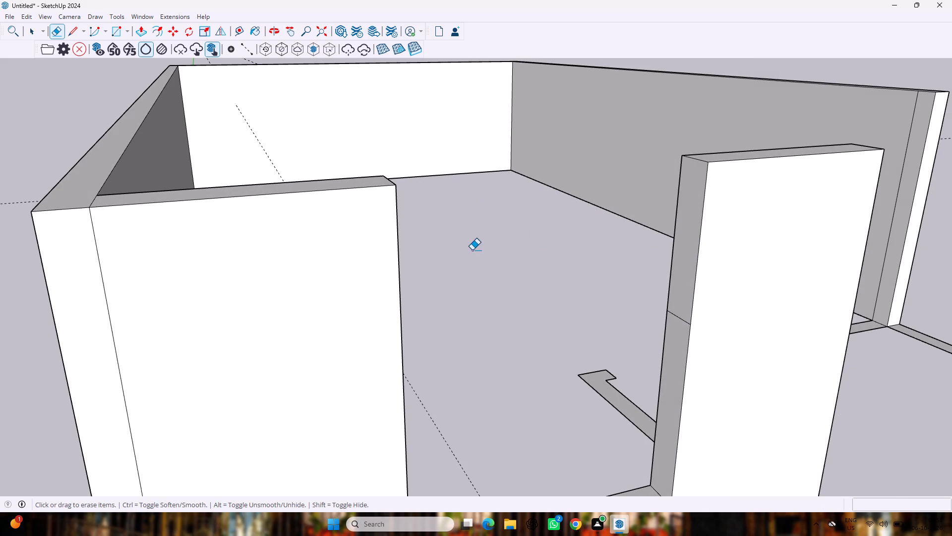
pyautogui.moveTo(237, 126); pyautogui.dragTo(257, 124)
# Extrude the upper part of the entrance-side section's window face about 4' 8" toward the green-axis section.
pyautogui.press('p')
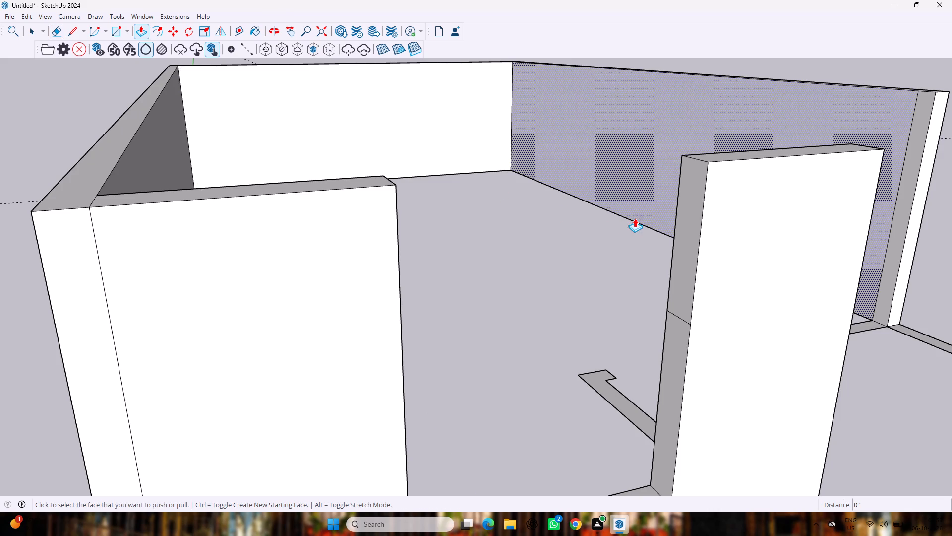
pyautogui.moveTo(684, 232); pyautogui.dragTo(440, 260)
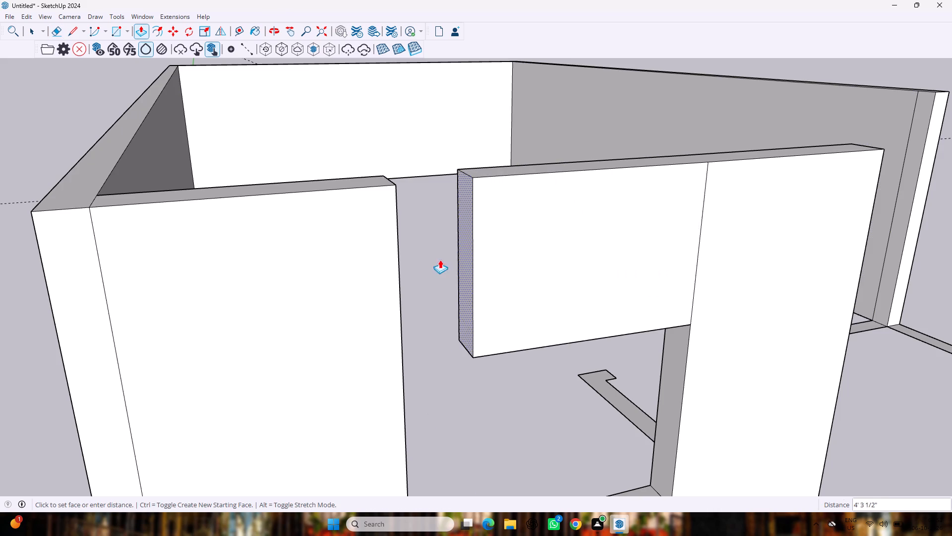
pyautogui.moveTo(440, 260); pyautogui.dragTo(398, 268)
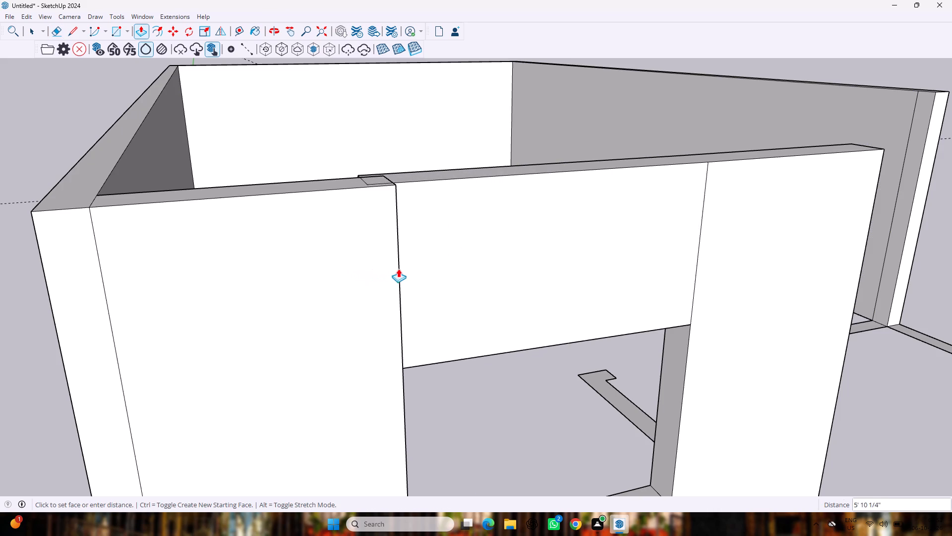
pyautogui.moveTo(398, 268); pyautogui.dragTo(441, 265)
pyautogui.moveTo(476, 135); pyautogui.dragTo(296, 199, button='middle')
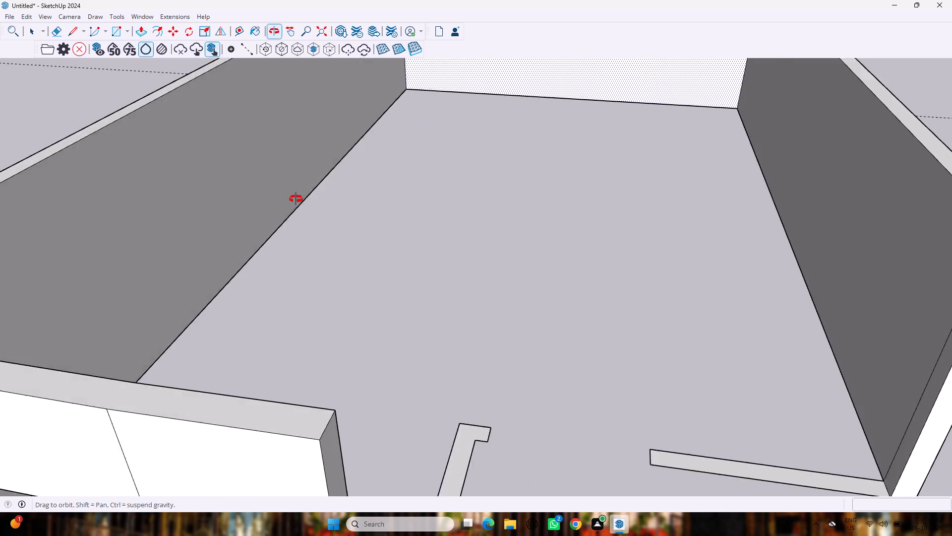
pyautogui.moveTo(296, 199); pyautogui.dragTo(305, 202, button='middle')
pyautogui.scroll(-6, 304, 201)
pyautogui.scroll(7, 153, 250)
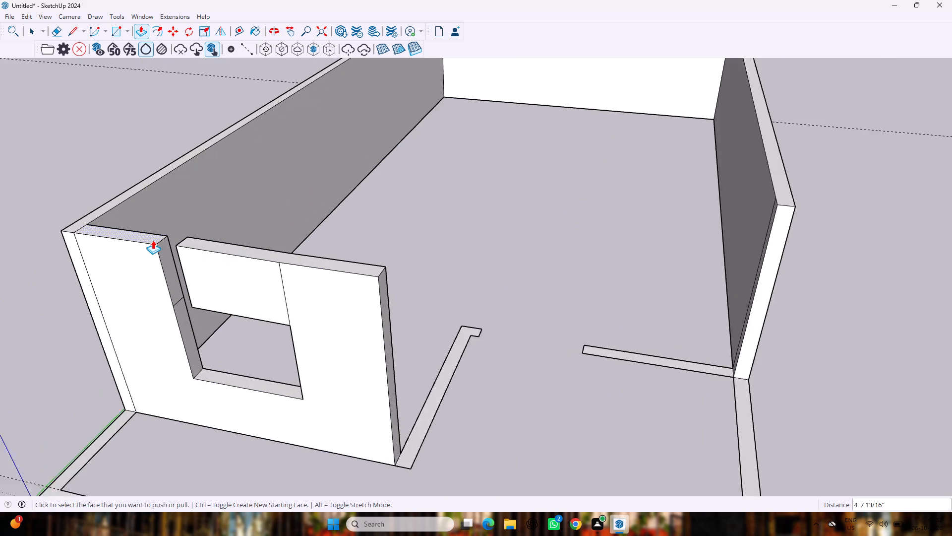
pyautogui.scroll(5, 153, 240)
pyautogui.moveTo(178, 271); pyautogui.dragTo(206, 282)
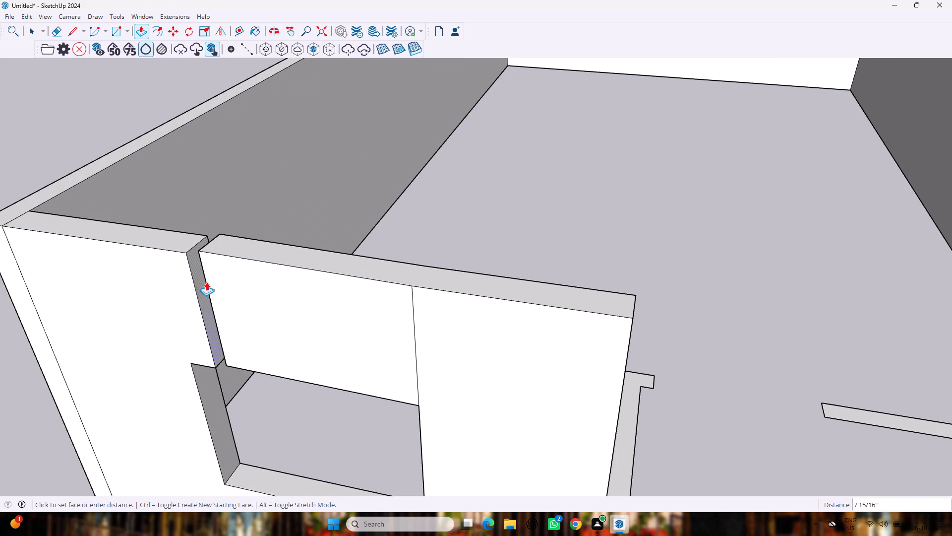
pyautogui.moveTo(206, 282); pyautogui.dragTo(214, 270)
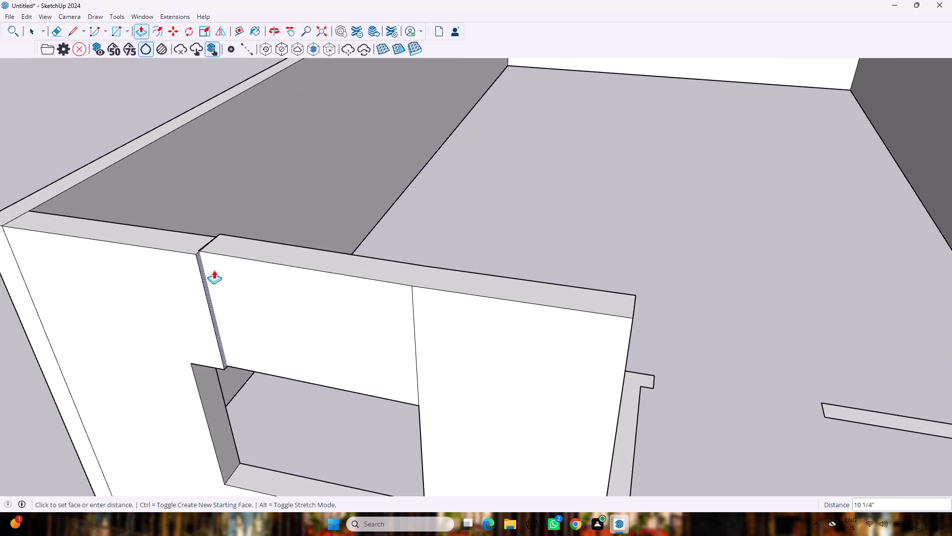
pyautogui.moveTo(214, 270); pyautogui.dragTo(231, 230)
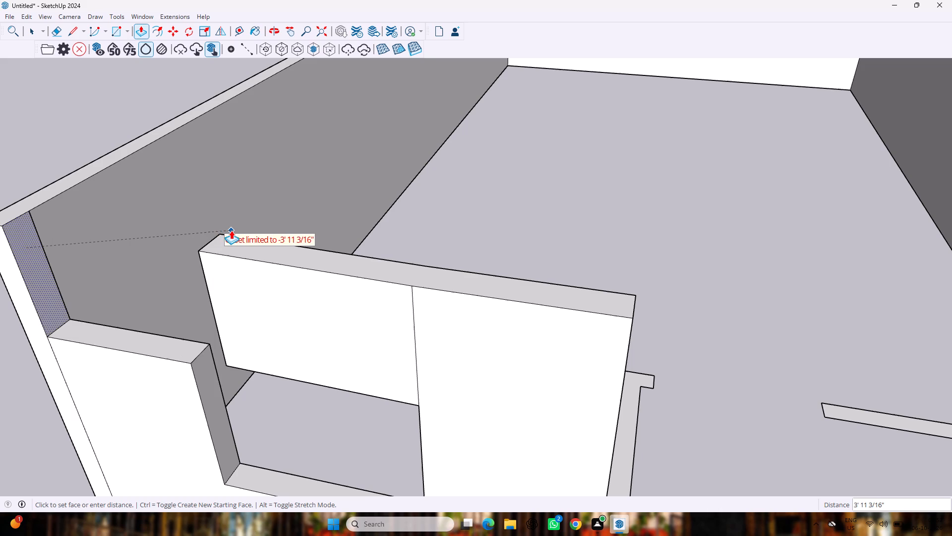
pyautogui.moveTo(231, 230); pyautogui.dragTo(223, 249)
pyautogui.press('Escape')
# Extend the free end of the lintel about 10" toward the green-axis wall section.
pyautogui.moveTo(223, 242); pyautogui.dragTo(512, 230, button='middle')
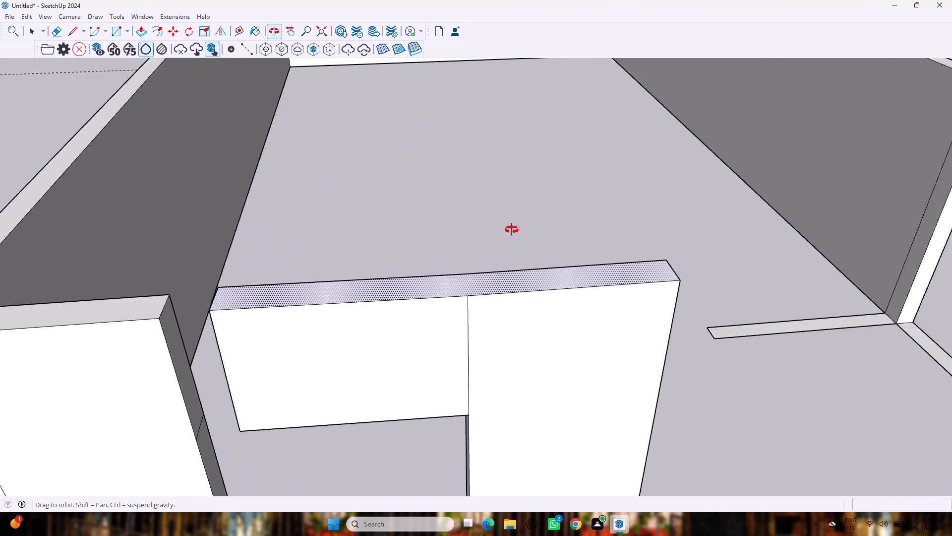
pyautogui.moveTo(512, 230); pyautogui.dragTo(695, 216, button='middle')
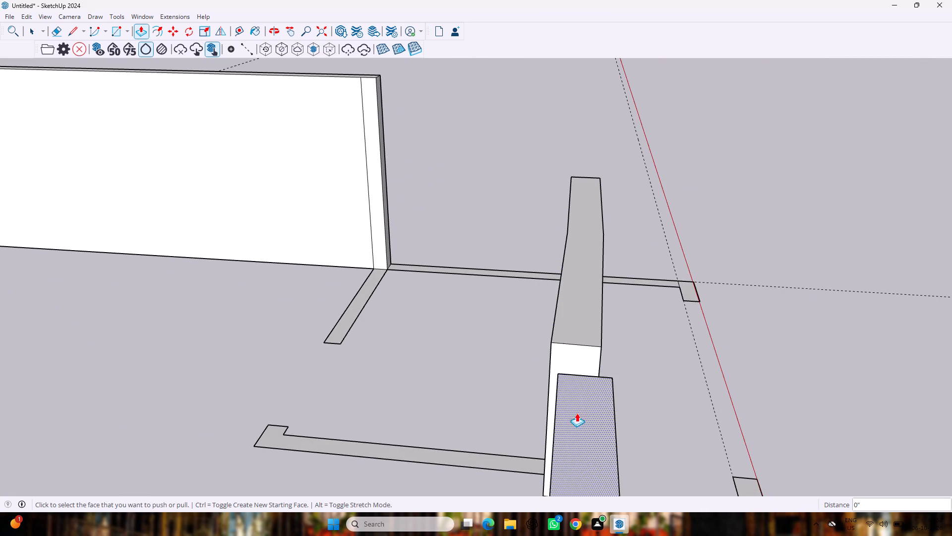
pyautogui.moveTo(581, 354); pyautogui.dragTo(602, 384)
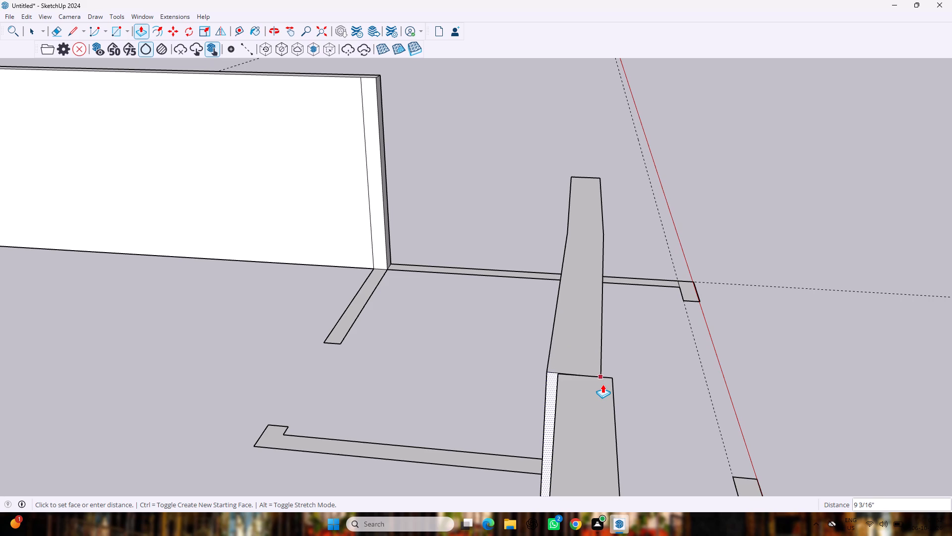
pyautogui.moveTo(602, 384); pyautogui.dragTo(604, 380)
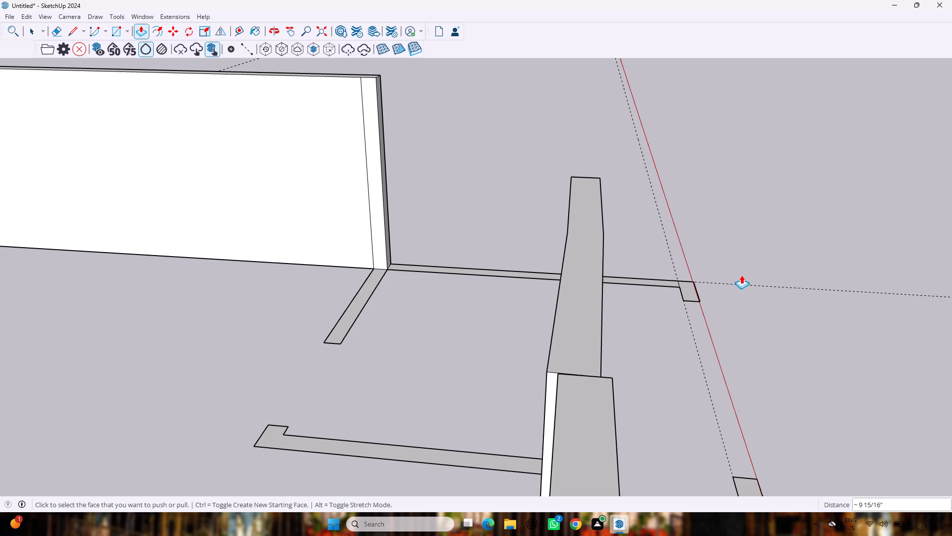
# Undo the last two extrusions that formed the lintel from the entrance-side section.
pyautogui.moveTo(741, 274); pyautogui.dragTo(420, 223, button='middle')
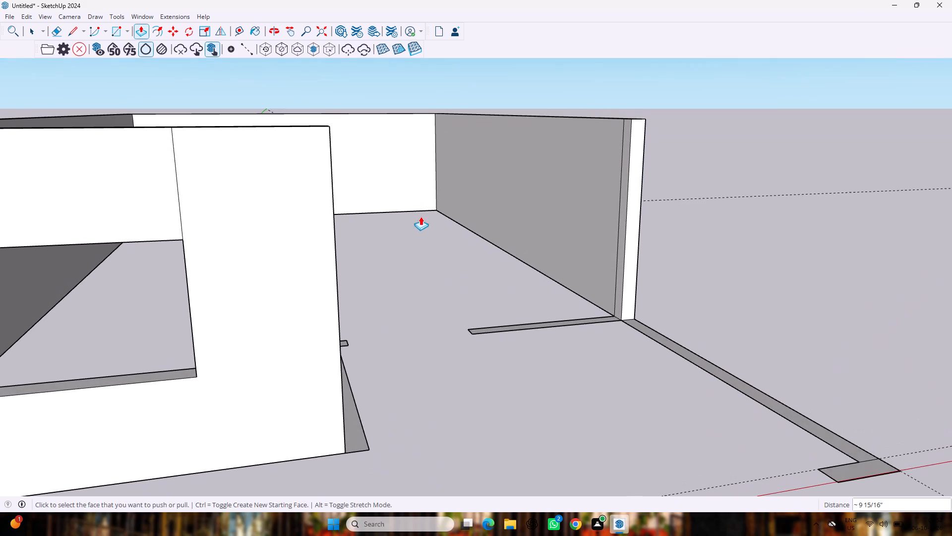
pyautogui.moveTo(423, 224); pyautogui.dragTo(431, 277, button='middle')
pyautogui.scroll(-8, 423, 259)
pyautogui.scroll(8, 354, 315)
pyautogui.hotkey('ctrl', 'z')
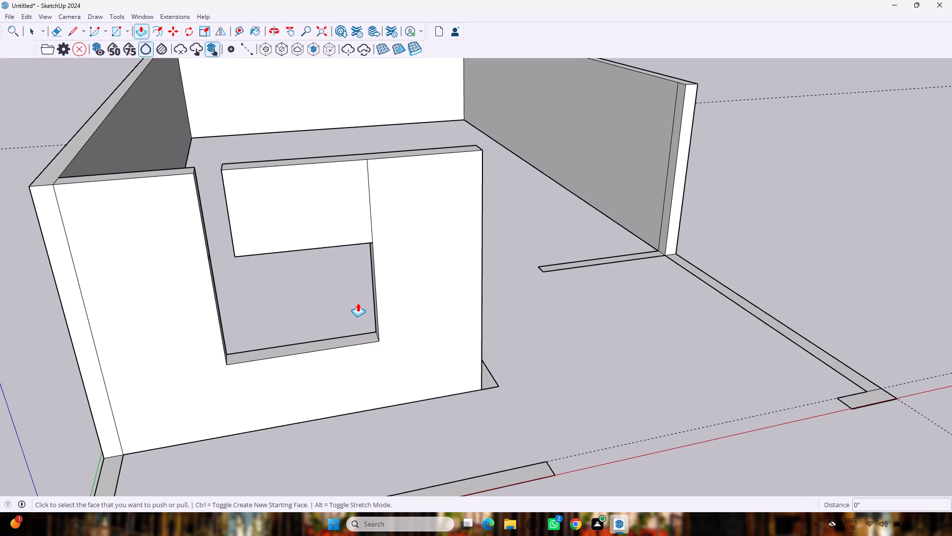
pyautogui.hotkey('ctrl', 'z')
# Extrude the upper part of the green-axis section's window face about 5' 5 3/4" across to the entrance-side section.
pyautogui.moveTo(314, 61); pyautogui.dragTo(202, 116, button='middle')
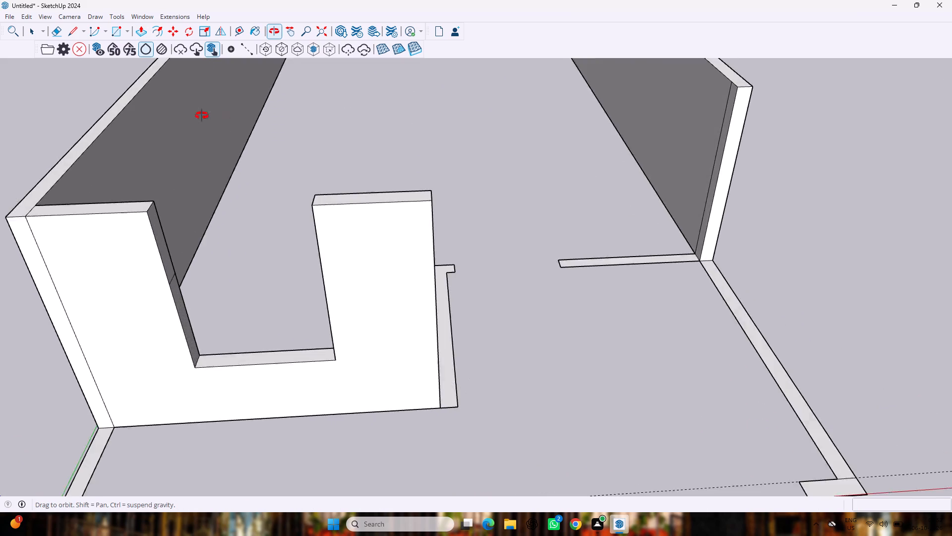
pyautogui.moveTo(202, 116); pyautogui.dragTo(57, 119, button='middle')
pyautogui.moveTo(307, 141); pyautogui.dragTo(107, 123, button='middle')
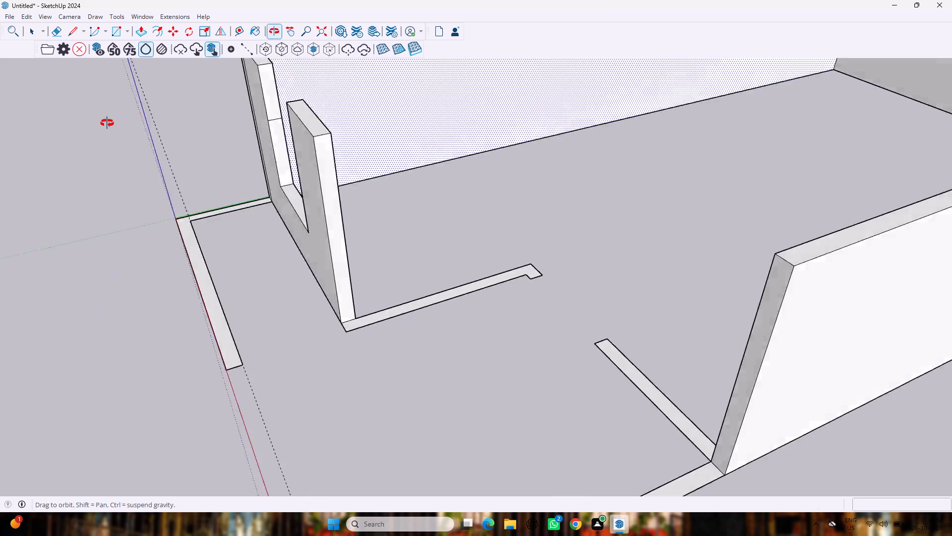
pyautogui.moveTo(107, 123); pyautogui.dragTo(93, 117, button='middle')
pyautogui.scroll(-7, 296, 131)
pyautogui.scroll(2, 306, 92)
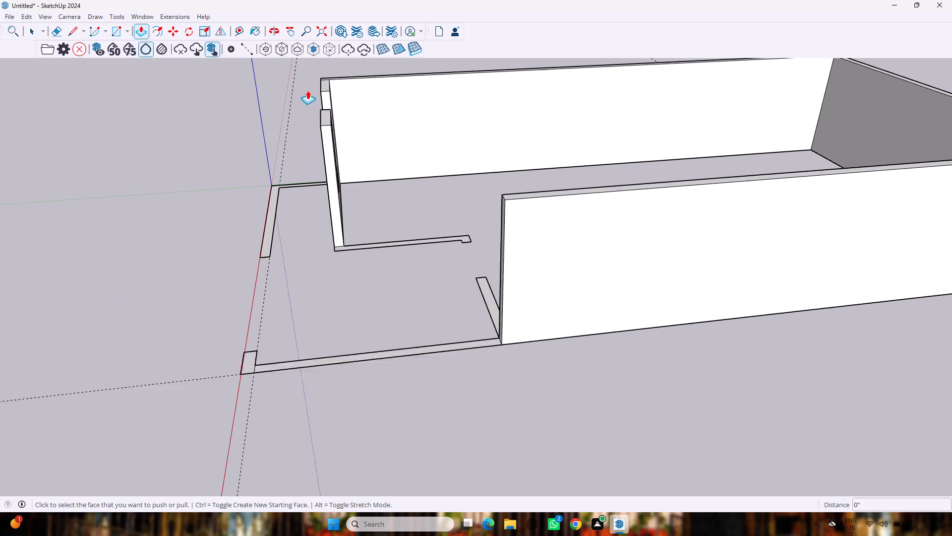
pyautogui.scroll(5, 307, 90)
pyautogui.moveTo(293, 84); pyautogui.dragTo(631, 93, button='middle')
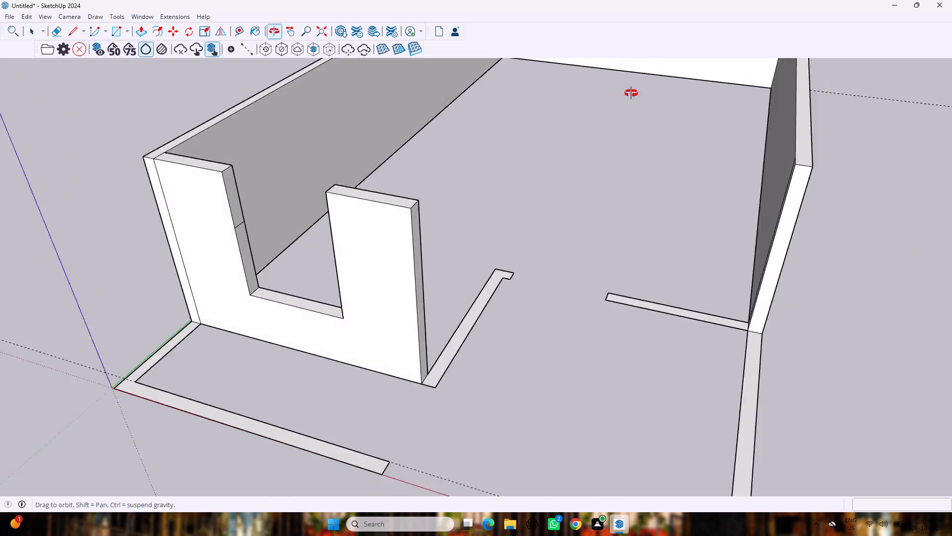
pyautogui.moveTo(631, 93); pyautogui.dragTo(951, 166, button='middle')
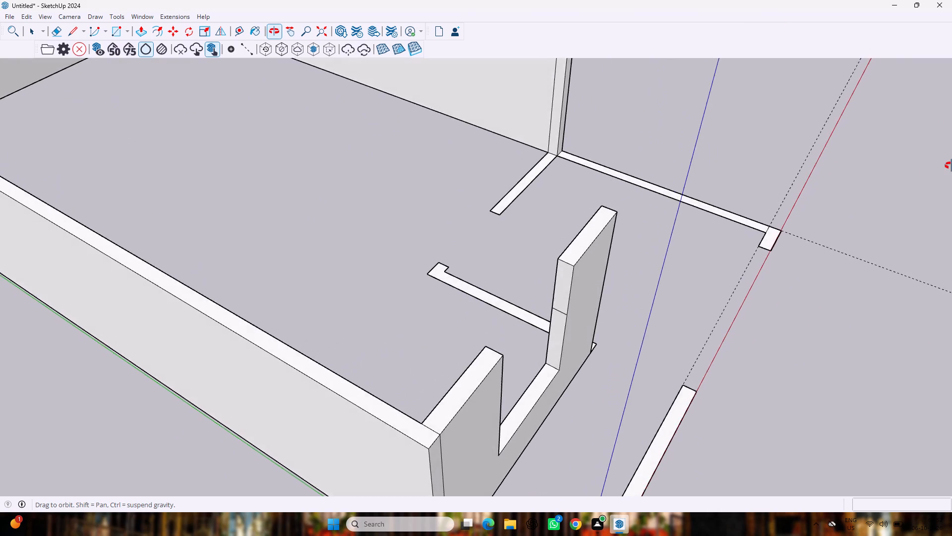
pyautogui.moveTo(951, 166); pyautogui.dragTo(951, 167, button='middle')
pyautogui.moveTo(704, 170); pyautogui.dragTo(260, 181, button='middle')
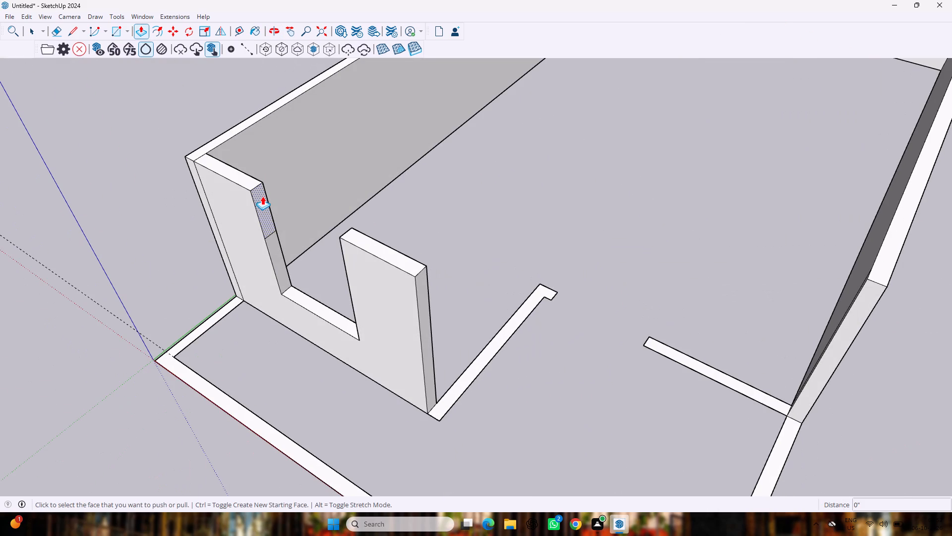
pyautogui.moveTo(263, 196); pyautogui.dragTo(365, 238)
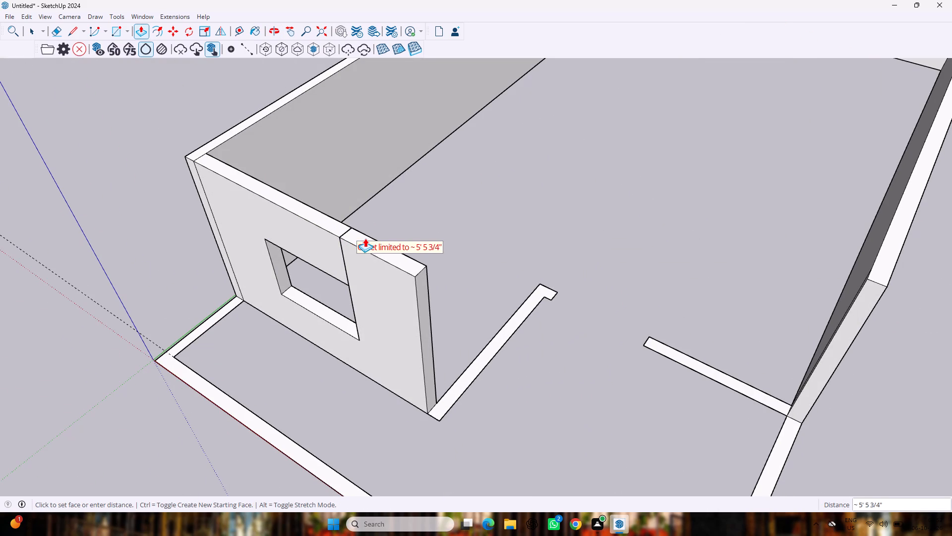
pyautogui.moveTo(365, 238); pyautogui.dragTo(367, 239)
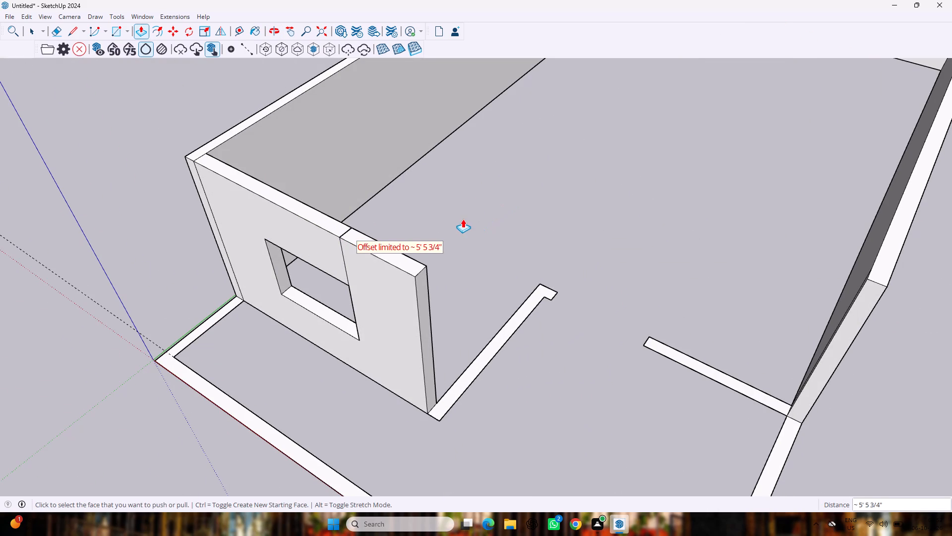
pyautogui.press('space')
# Extrude the sliver face at the lintel's seam with the entrance-side wall section about 1/4" to close the gap.
pyautogui.moveTo(320, 220); pyautogui.dragTo(479, 183, button='middle')
pyautogui.scroll(1, 320, 220)
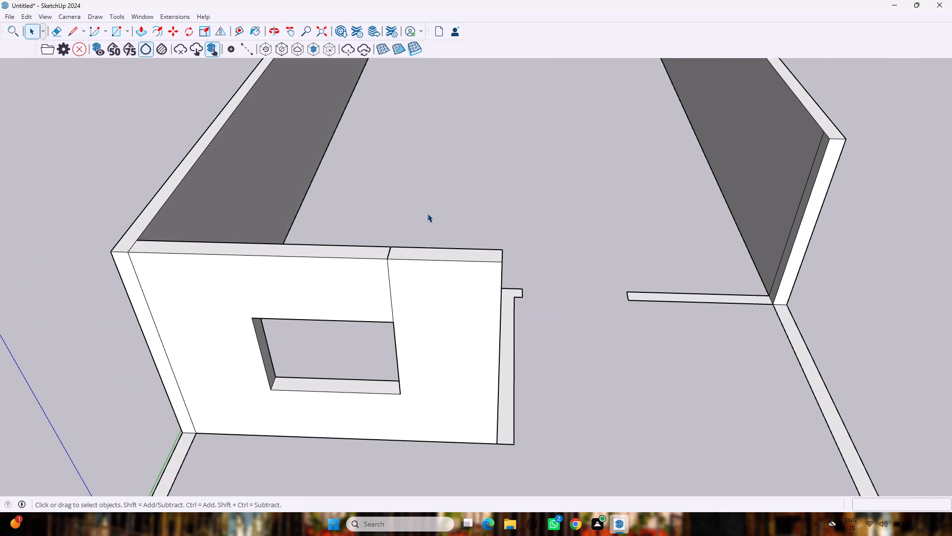
pyautogui.scroll(6, 360, 231)
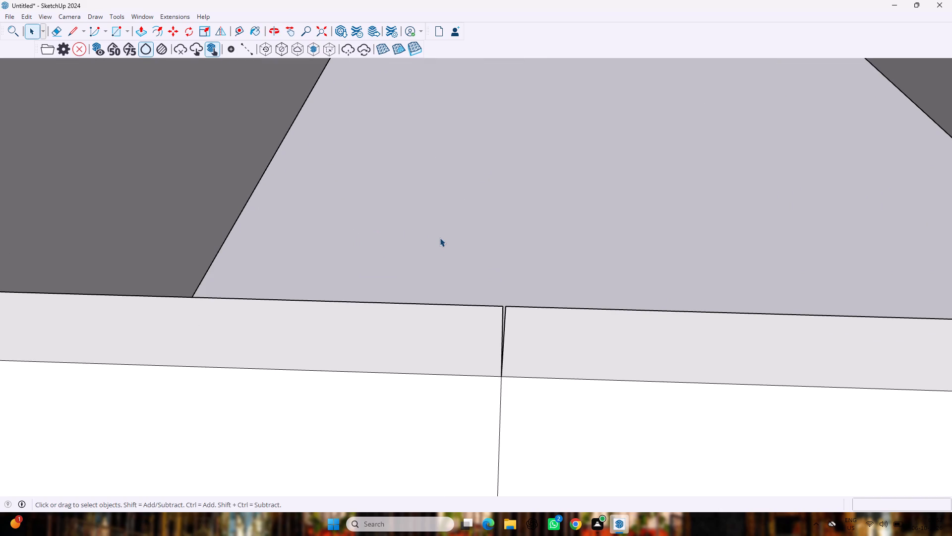
pyautogui.press('p')
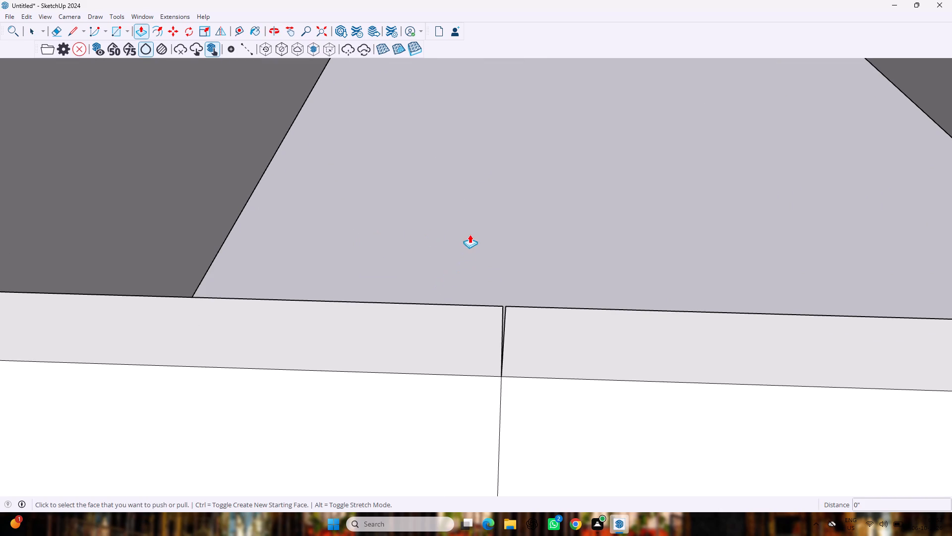
pyautogui.moveTo(471, 234); pyautogui.dragTo(107, 245, button='middle')
pyautogui.scroll(-8, 18, 237)
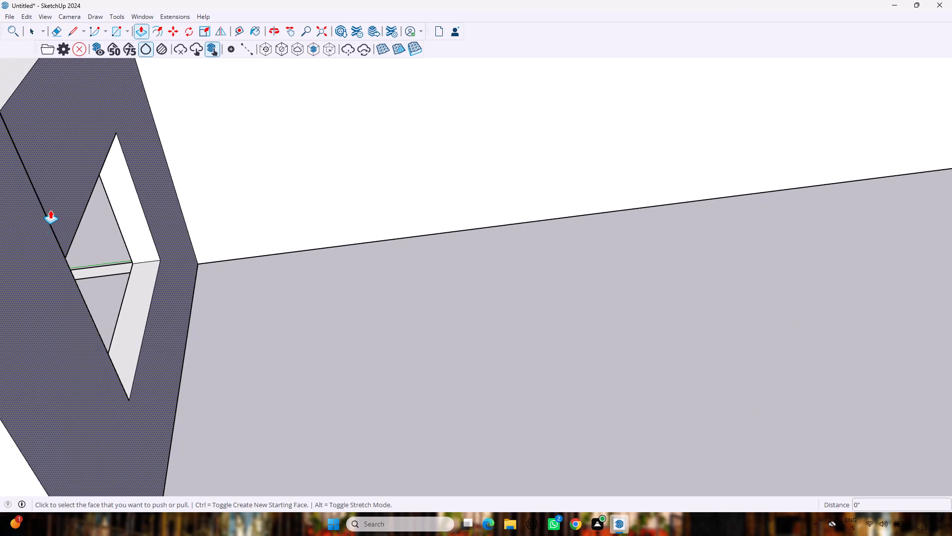
pyautogui.scroll(-7, 50, 210)
pyautogui.scroll(12, 28, 141)
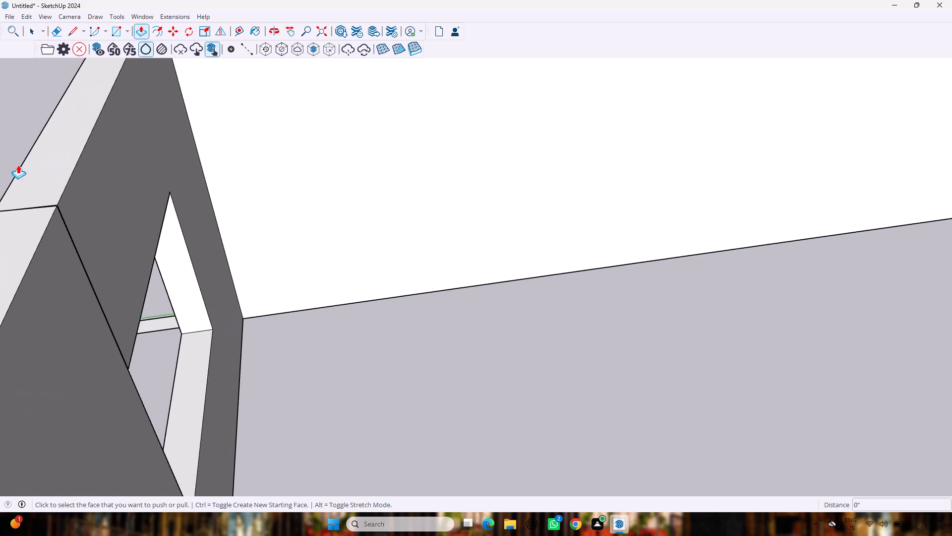
pyautogui.scroll(1, 13, 187)
pyautogui.moveTo(14, 187); pyautogui.dragTo(47, 285, button='middle')
pyautogui.scroll(6, 57, 332)
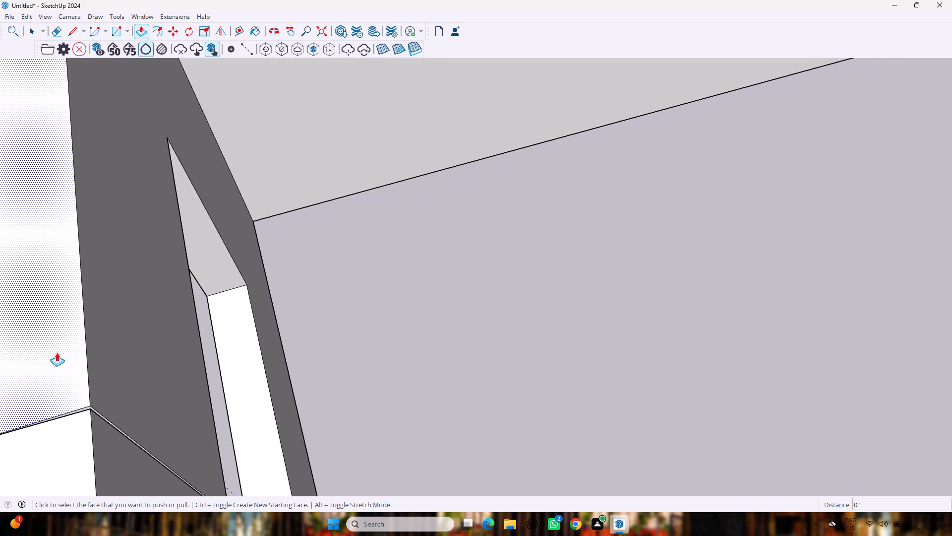
pyautogui.scroll(8, 99, 402)
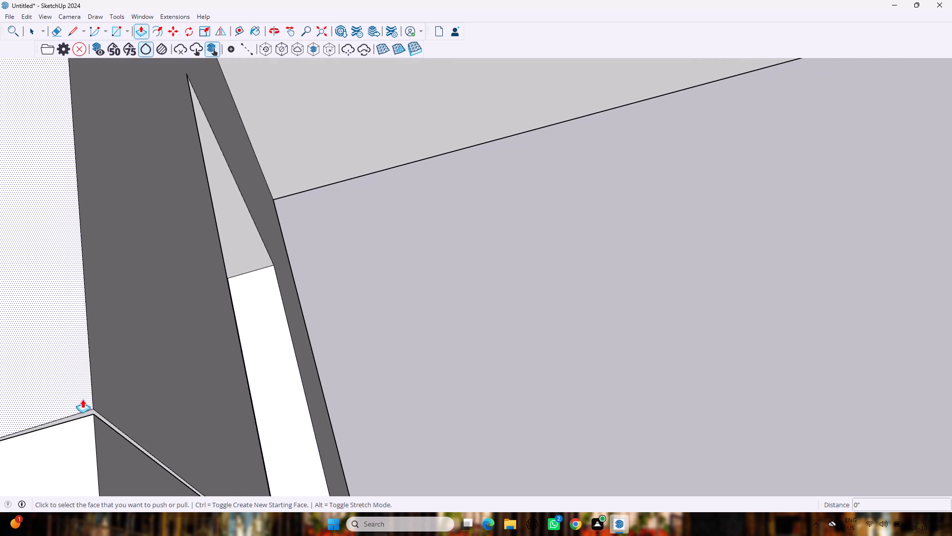
pyautogui.scroll(1, 82, 399)
pyautogui.moveTo(84, 398); pyautogui.dragTo(58, 403, button='middle')
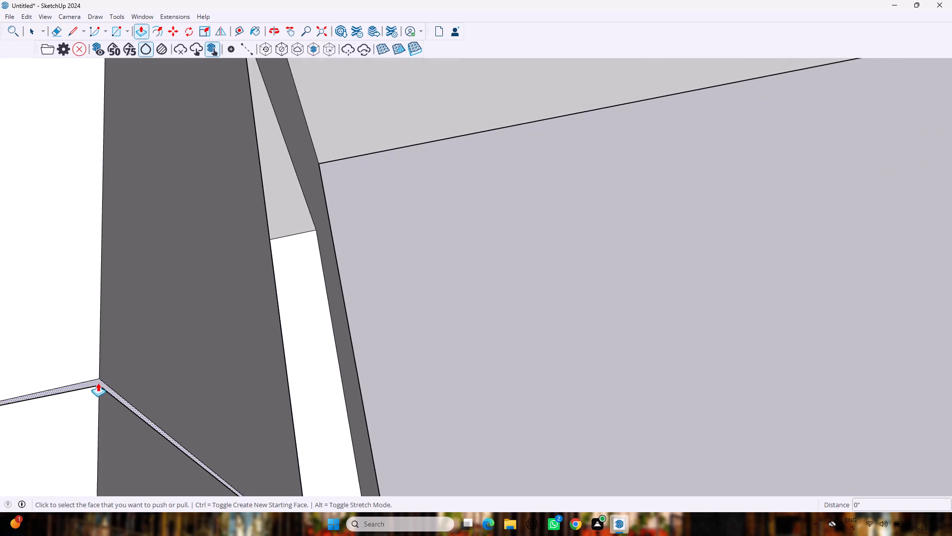
pyautogui.moveTo(101, 379); pyautogui.dragTo(102, 384)
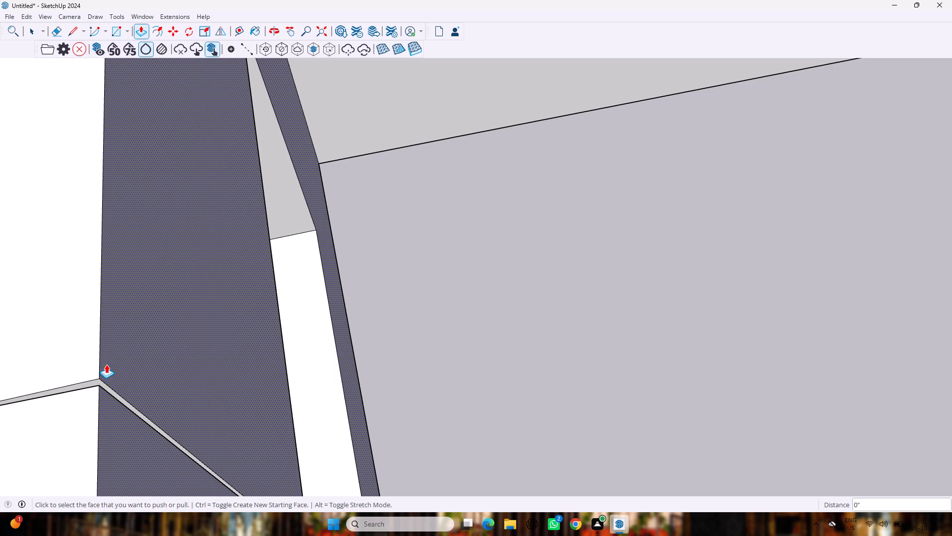
pyautogui.scroll(7, 107, 364)
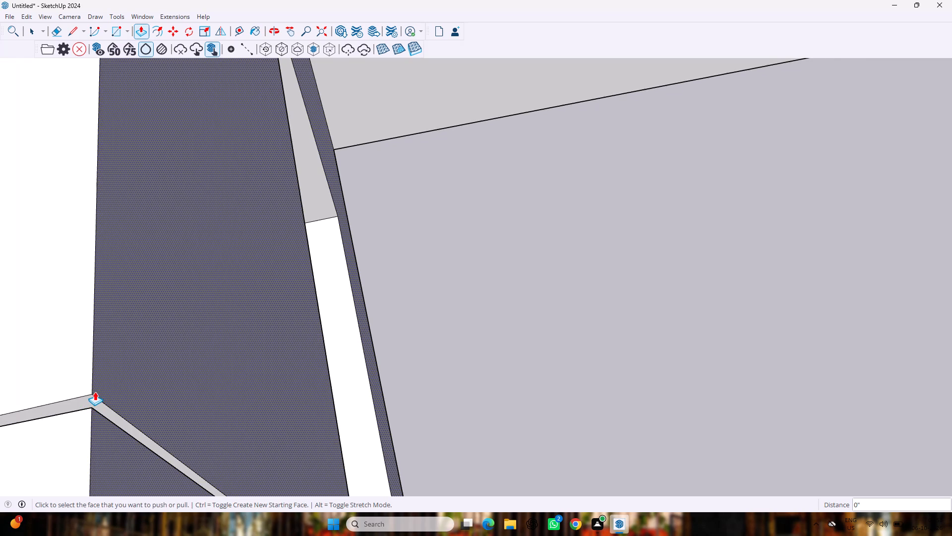
pyautogui.scroll(2, 90, 388)
pyautogui.scroll(-1, 90, 388)
pyautogui.scroll(2, 90, 388)
pyautogui.moveTo(94, 404); pyautogui.dragTo(95, 412)
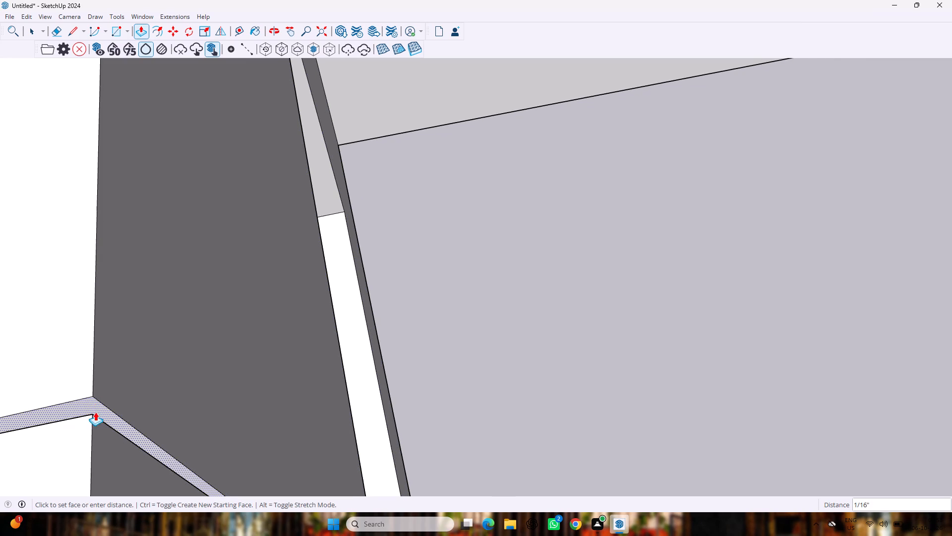
pyautogui.moveTo(95, 412); pyautogui.dragTo(92, 425)
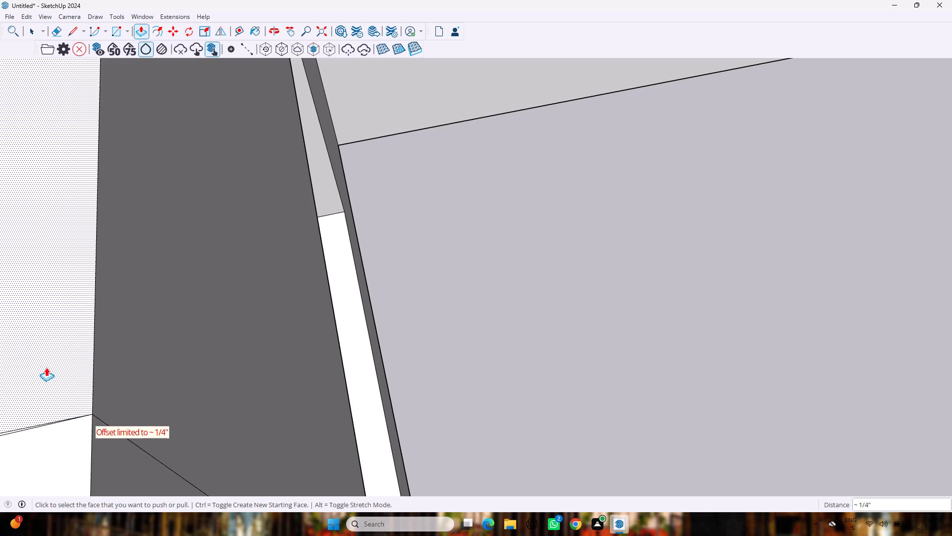
# Erase the leftover seam lines on the top and outer face of the window wall where the lintel meets the entrance-side section.
pyautogui.scroll(-12, 43, 359)
pyautogui.scroll(2, 57, 319)
pyautogui.scroll(-9, 59, 304)
pyautogui.scroll(1, 59, 297)
pyautogui.scroll(-7, 59, 296)
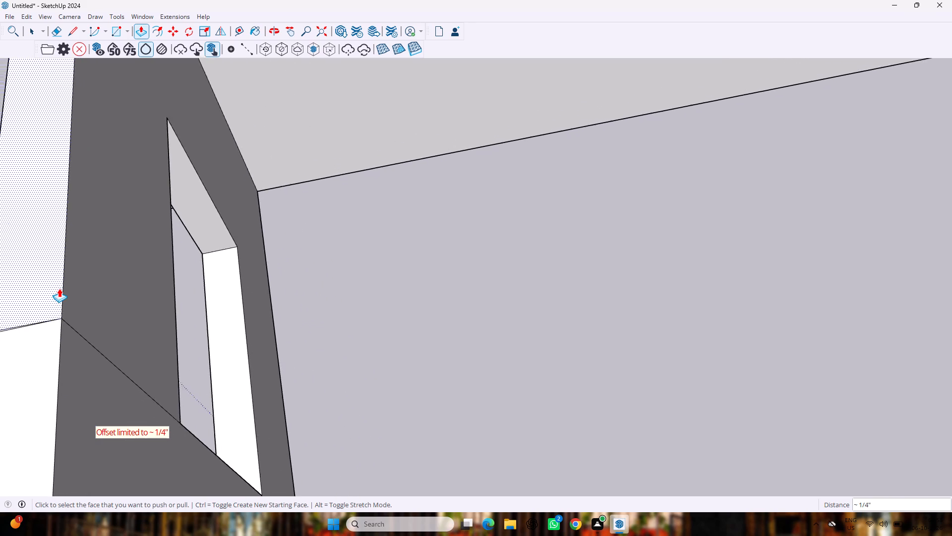
pyautogui.scroll(-12, 59, 288)
pyautogui.moveTo(0, 266); pyautogui.dragTo(326, 125, button='middle')
pyautogui.scroll(11, 326, 457)
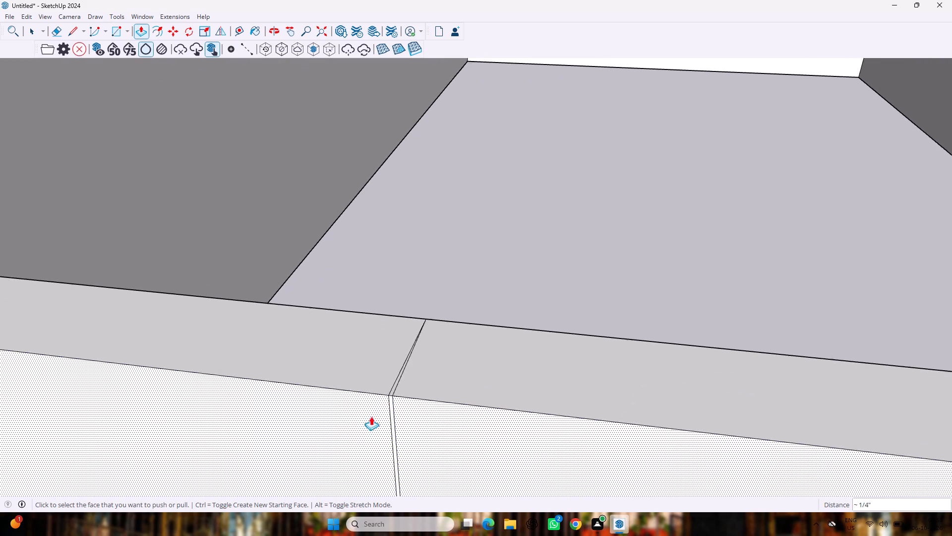
pyautogui.moveTo(424, 378); pyautogui.dragTo(408, 385, button='middle')
pyautogui.scroll(11, 368, 412)
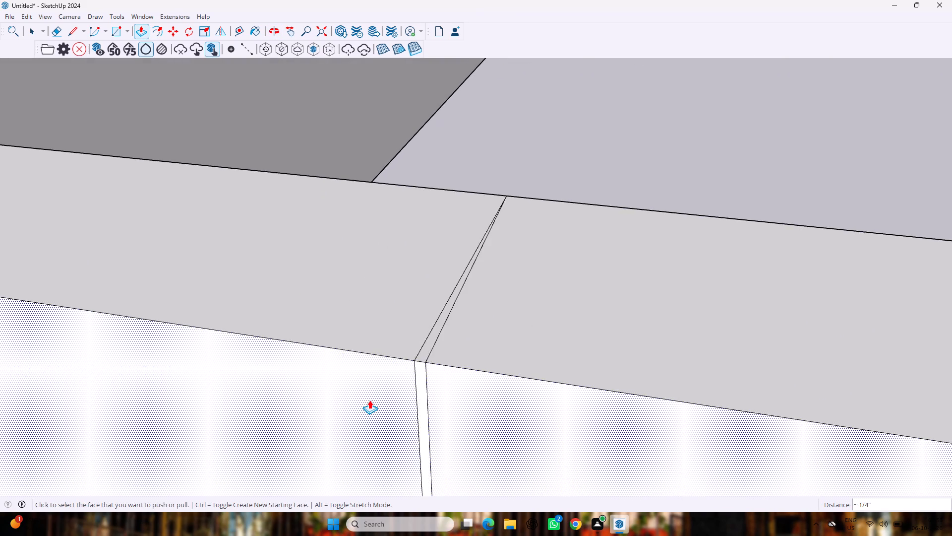
pyautogui.scroll(2, 369, 400)
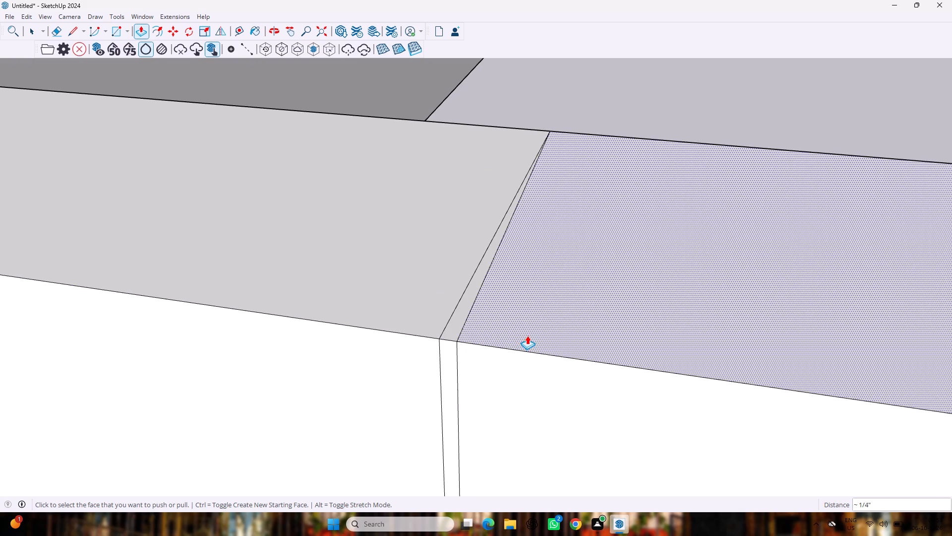
pyautogui.press('space')
pyautogui.press('e')
pyautogui.moveTo(432, 278); pyautogui.dragTo(471, 289)
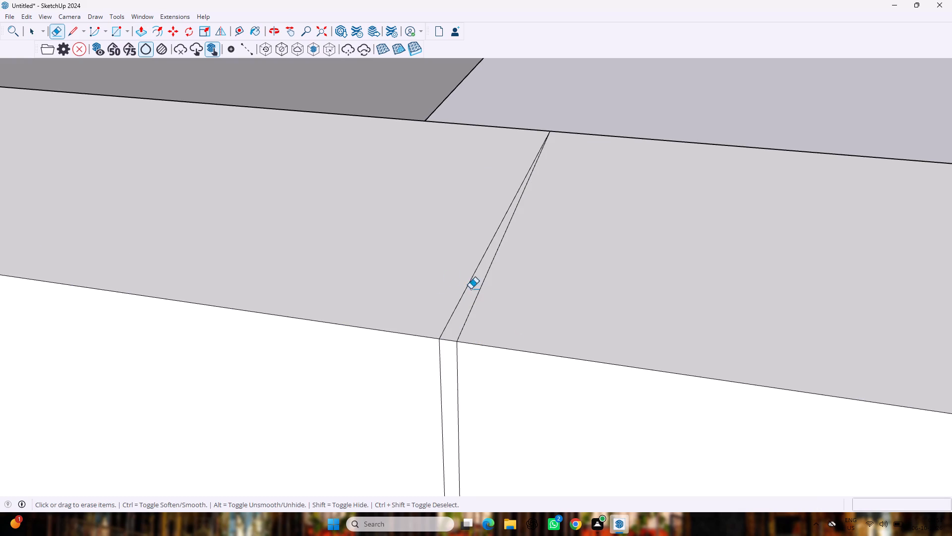
pyautogui.moveTo(471, 289); pyautogui.dragTo(489, 295)
pyautogui.scroll(-19, 489, 296)
pyautogui.scroll(1, 484, 295)
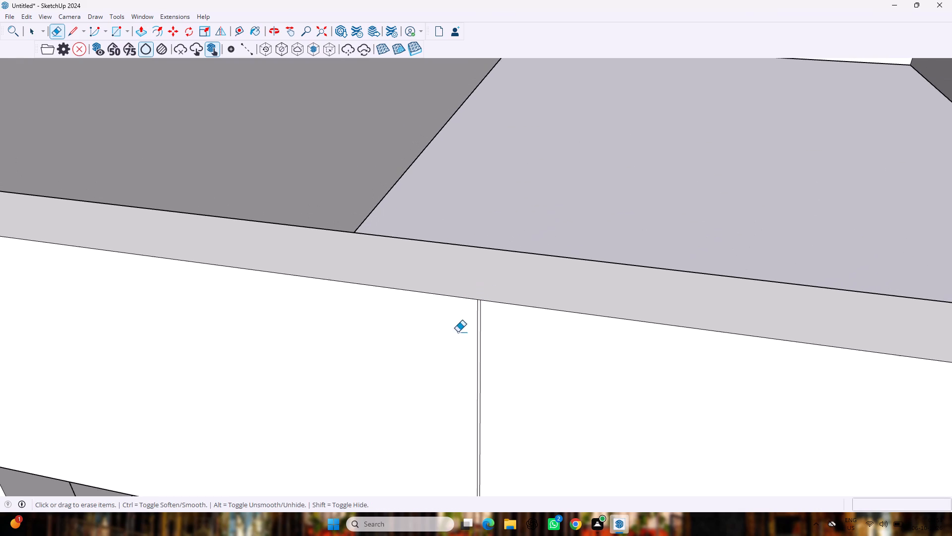
pyautogui.moveTo(434, 358); pyautogui.dragTo(513, 388)
pyautogui.scroll(-7, 510, 379)
pyautogui.scroll(1, 492, 323)
pyautogui.scroll(-4, 492, 324)
pyautogui.scroll(2, 492, 319)
pyautogui.scroll(-6, 492, 319)
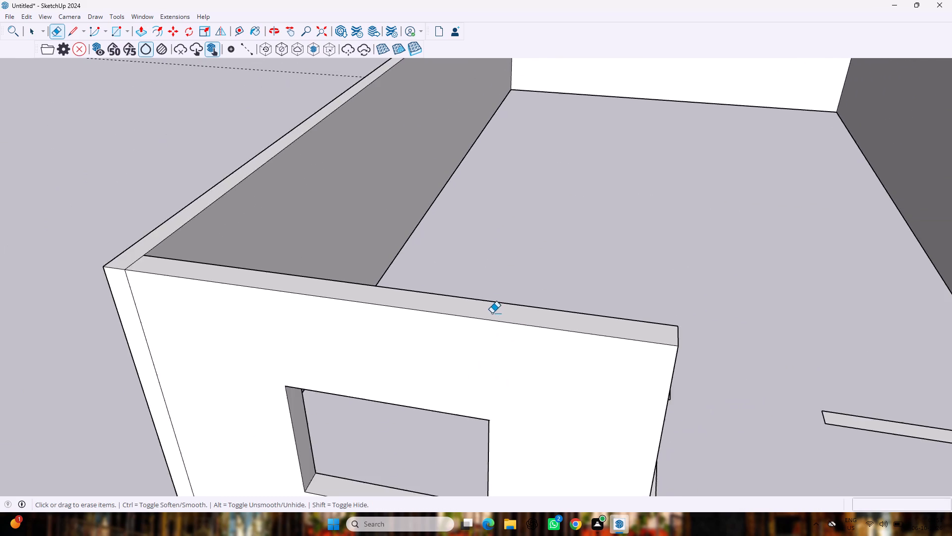
pyautogui.scroll(-7, 518, 330)
pyautogui.moveTo(660, 429); pyautogui.dragTo(579, 332, button='middle')
pyautogui.press('space')
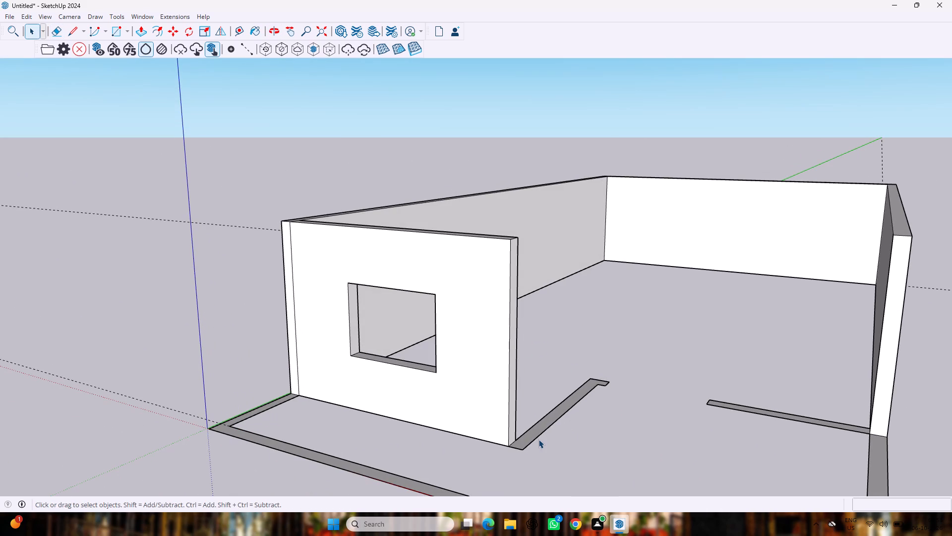
# Draw a 9" by 10' 3" rectangle over the floor-plan wall strip, from the window wall's free end to the strip's jog.
pyautogui.moveTo(596, 435); pyautogui.dragTo(595, 455, button='middle')
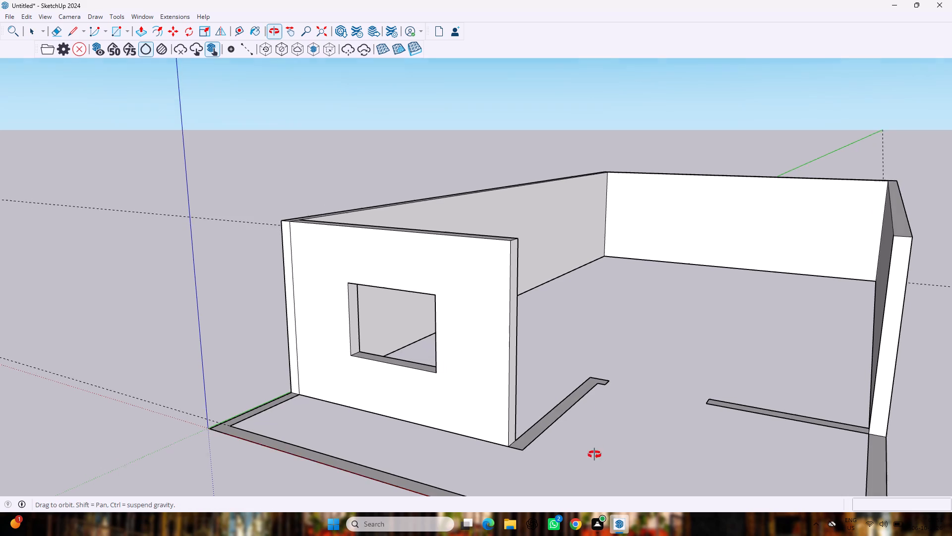
pyautogui.moveTo(595, 455); pyautogui.dragTo(411, 468, button='middle')
pyautogui.scroll(-7, 485, 438)
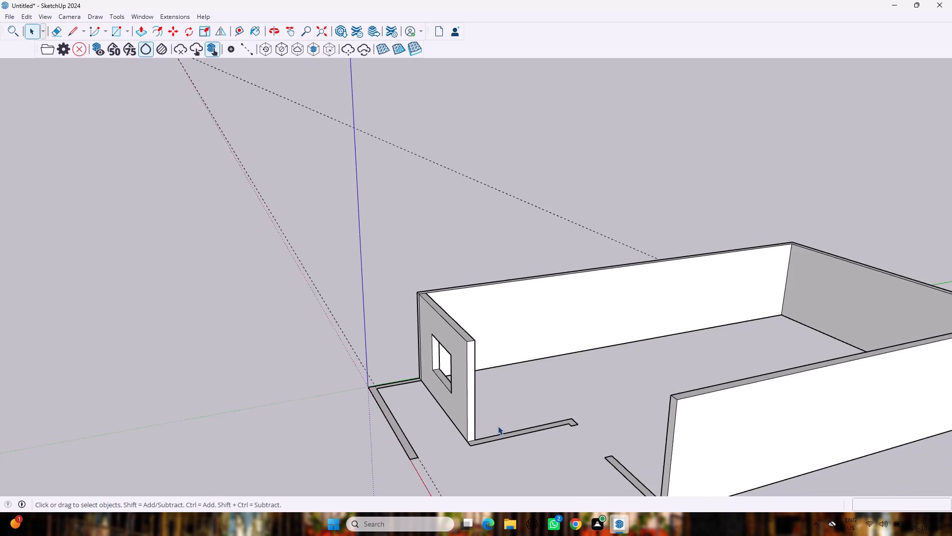
pyautogui.scroll(-3, 498, 426)
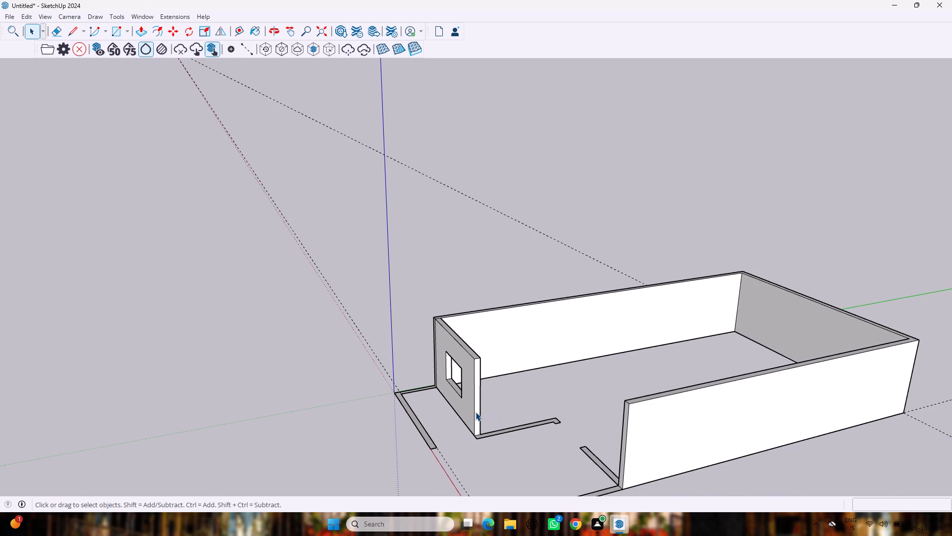
pyautogui.scroll(3, 502, 444)
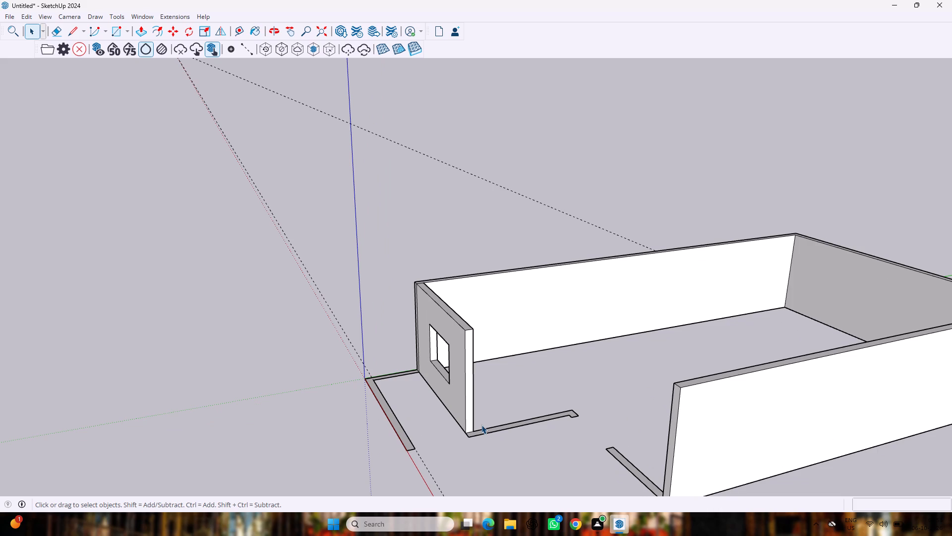
pyautogui.press('r')
pyautogui.scroll(3, 505, 431)
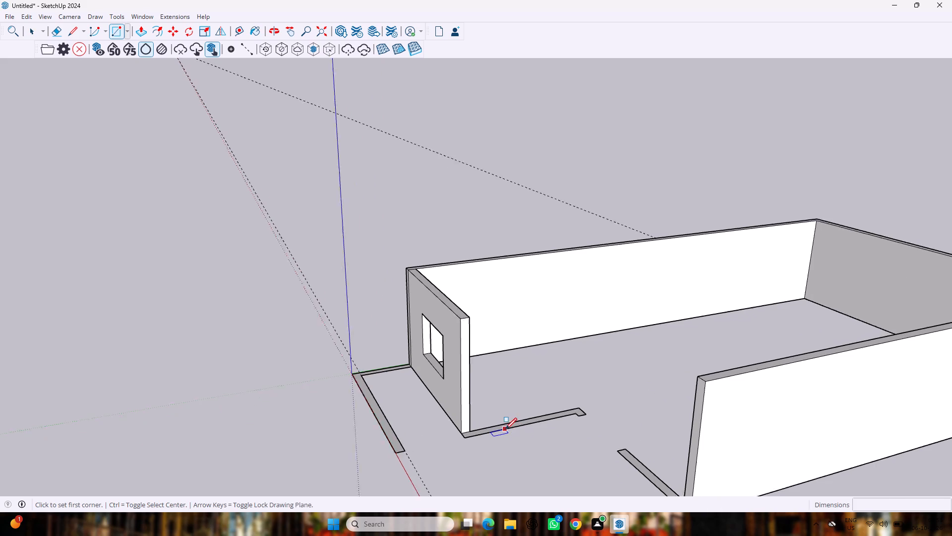
pyautogui.scroll(18, 505, 429)
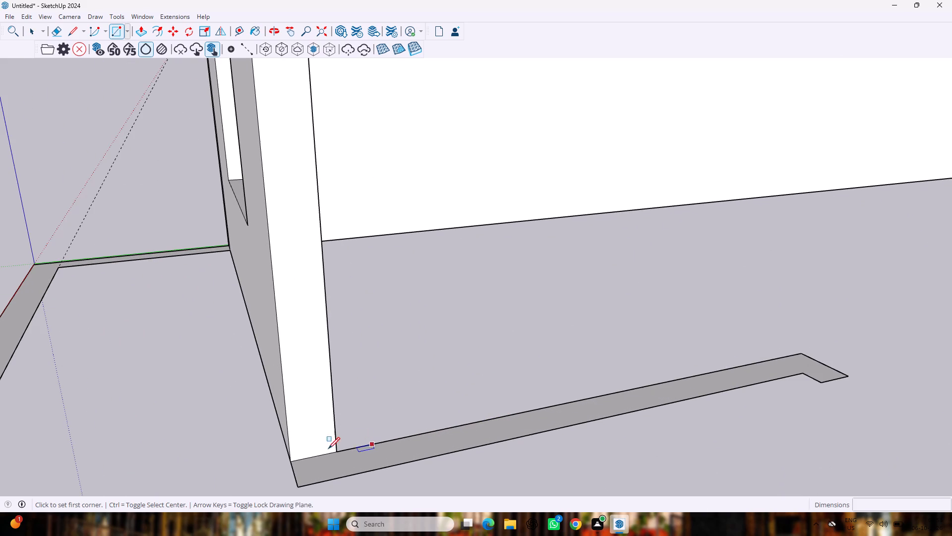
pyautogui.click(289, 464)
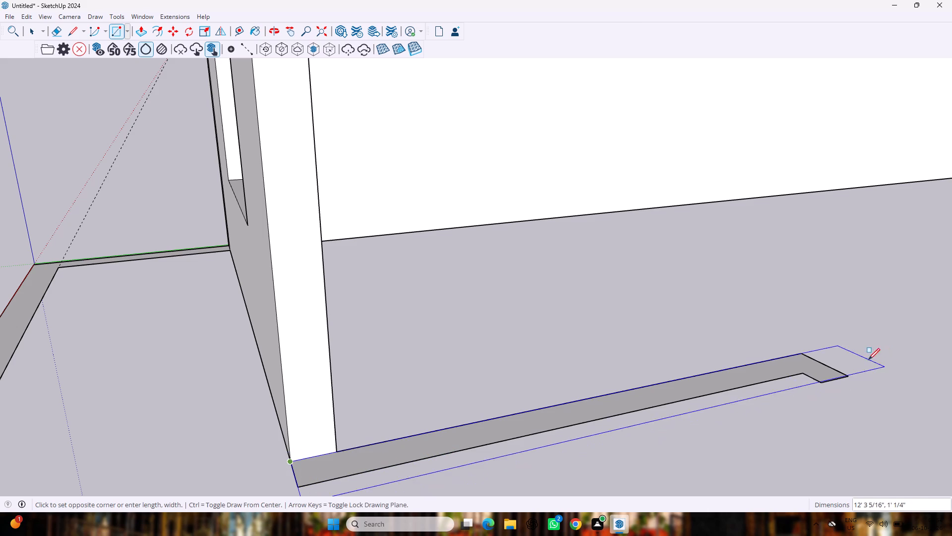
pyautogui.click(805, 375)
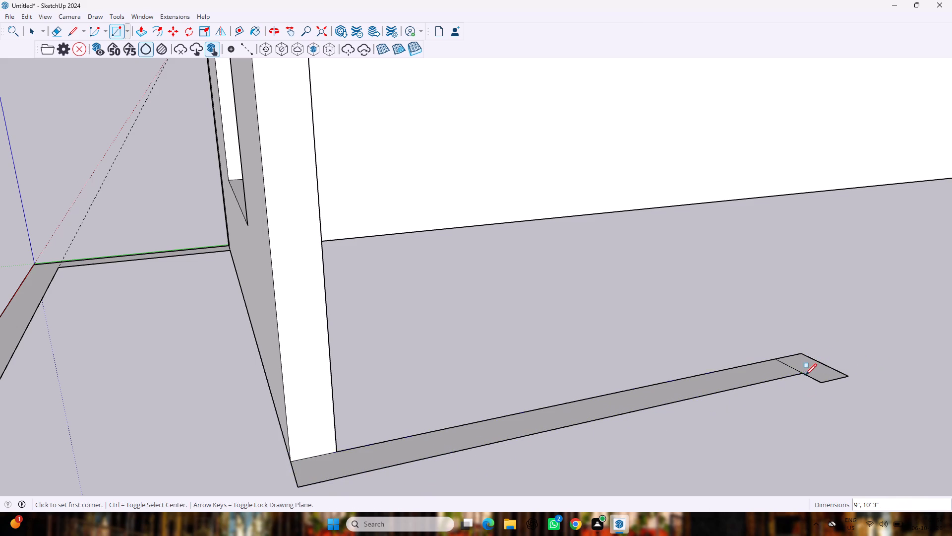
# Extrude the 10' 3" wall strip beside the window wall up 3'.
pyautogui.press('p')
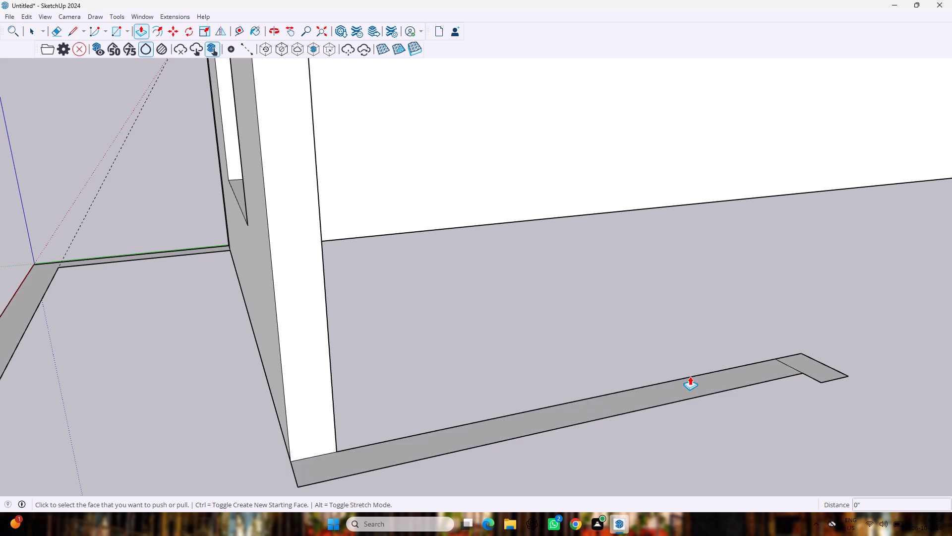
pyautogui.moveTo(690, 381); pyautogui.dragTo(694, 334)
pyautogui.press('3')
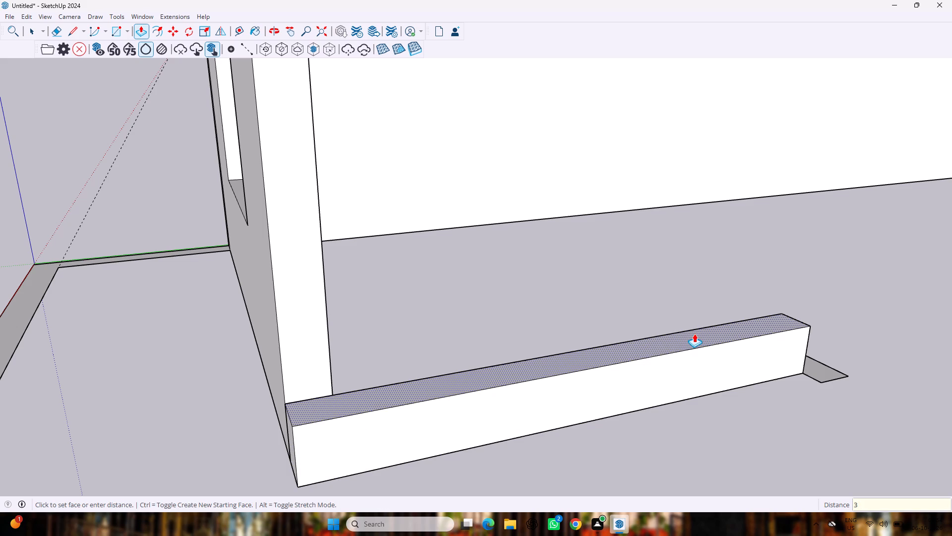
pyautogui.moveTo(694, 334); pyautogui.dragTo(694, 336)
pyautogui.press("'")
pyautogui.press('Return')
pyautogui.moveTo(285, 391); pyautogui.dragTo(463, 380, button='middle')
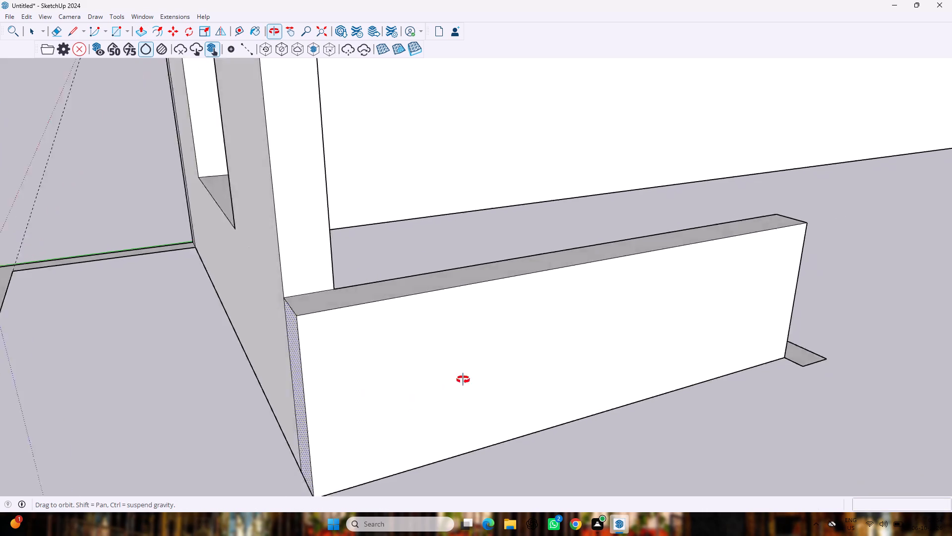
pyautogui.moveTo(463, 380); pyautogui.dragTo(501, 364, button='middle')
pyautogui.scroll(-4, 501, 363)
pyautogui.scroll(1, 499, 368)
pyautogui.scroll(-5, 499, 368)
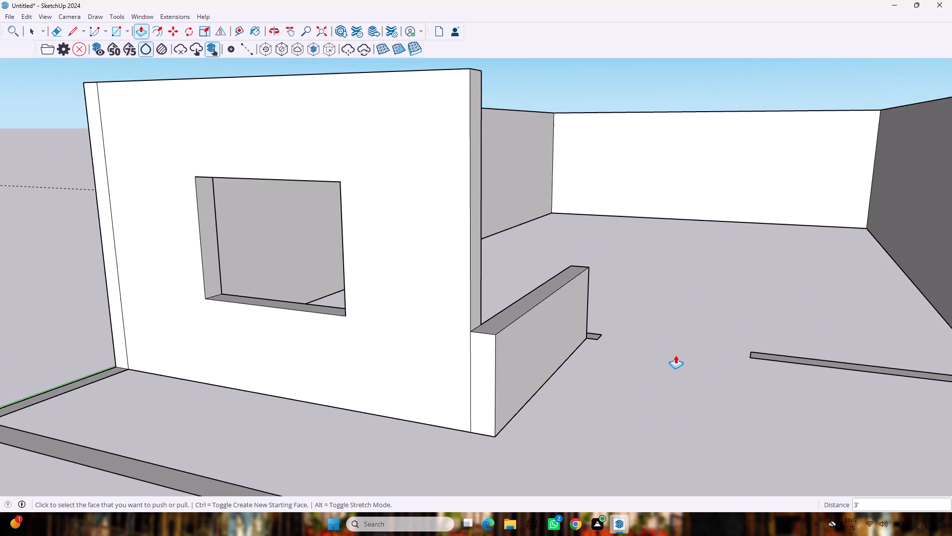
pyautogui.moveTo(679, 373); pyautogui.dragTo(636, 373, button='middle')
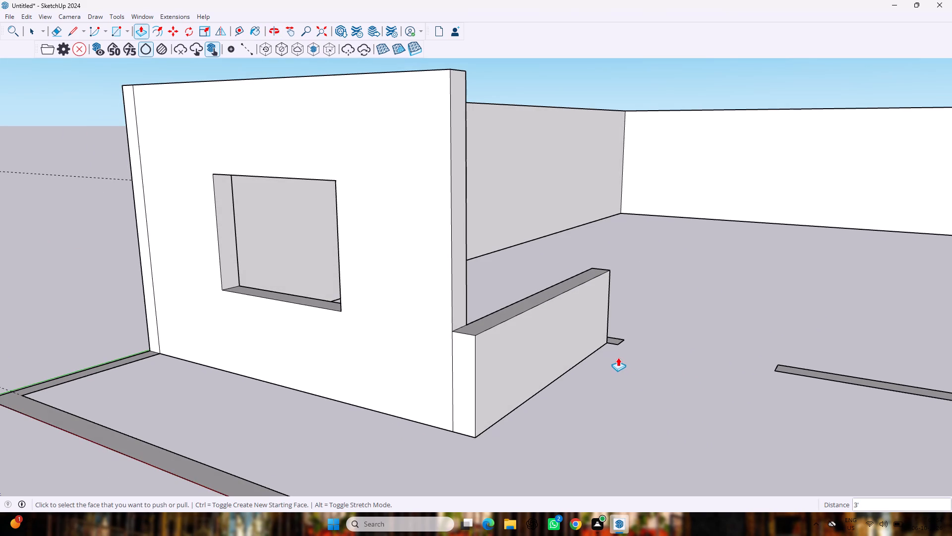
pyautogui.press('space')
# Place guides across the top of the 3' wall, about 2' 6 1/2" from its window-wall end and about 3' from its far end.
pyautogui.moveTo(619, 348); pyautogui.dragTo(528, 381, button='middle')
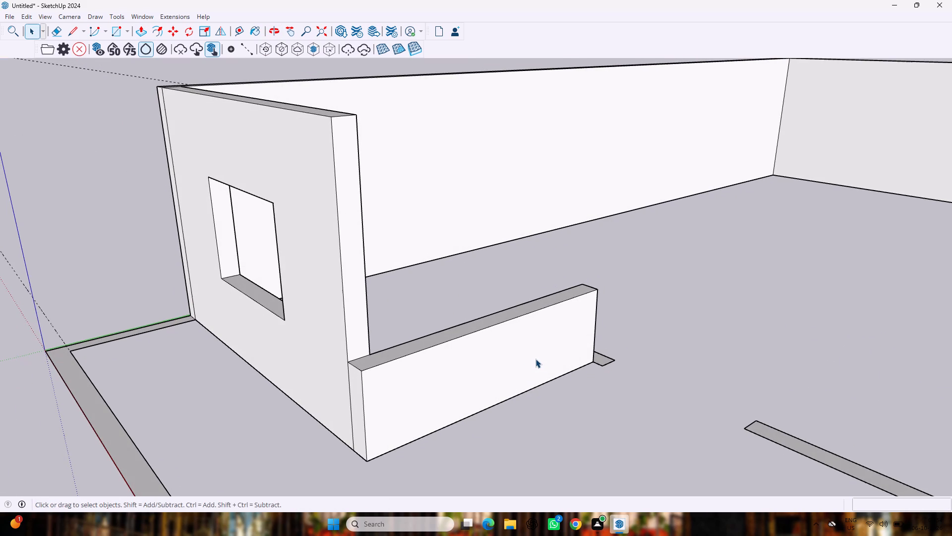
pyautogui.press('t')
pyautogui.scroll(5, 458, 276)
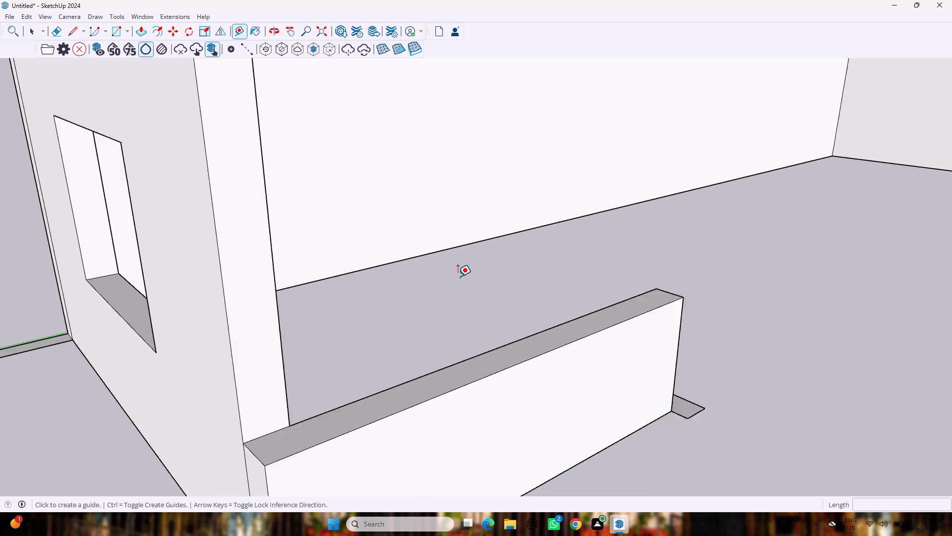
pyautogui.scroll(-8, 437, 301)
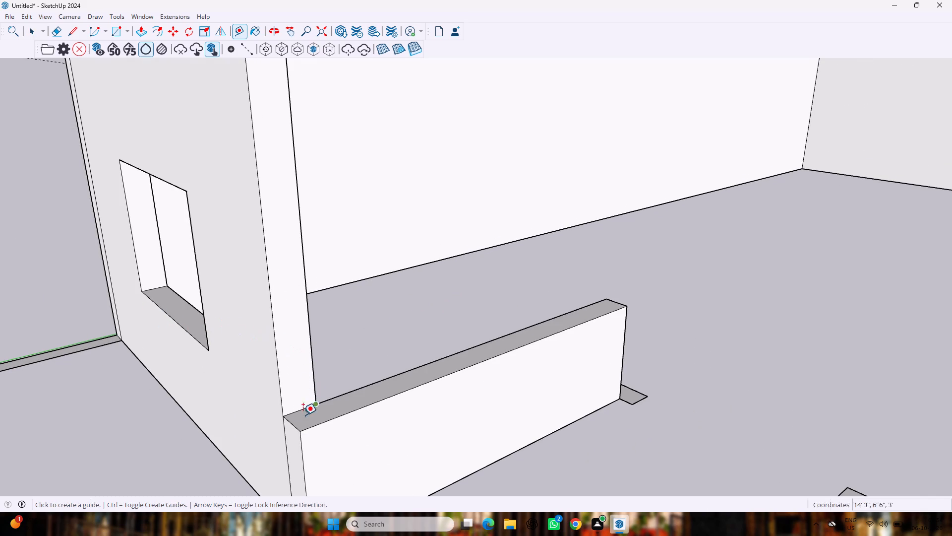
pyautogui.click(289, 425)
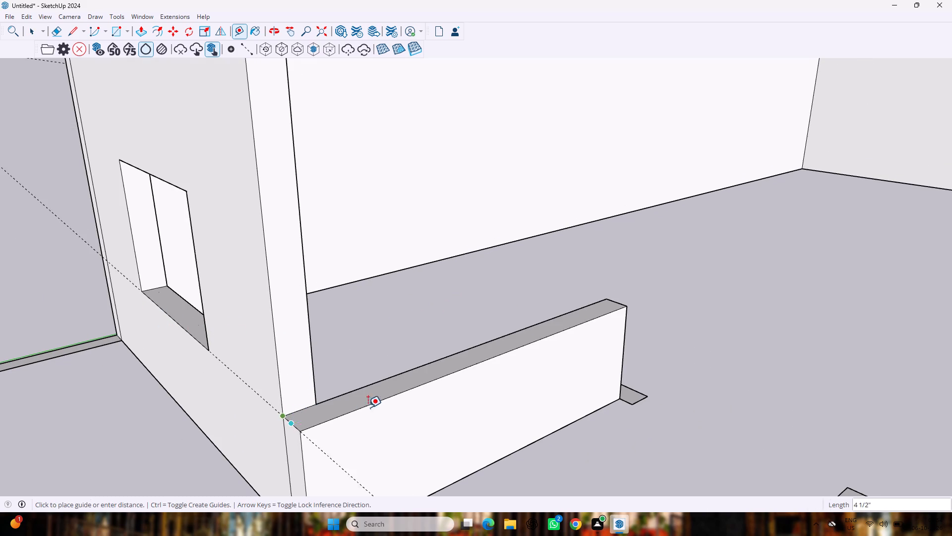
pyautogui.click(397, 386)
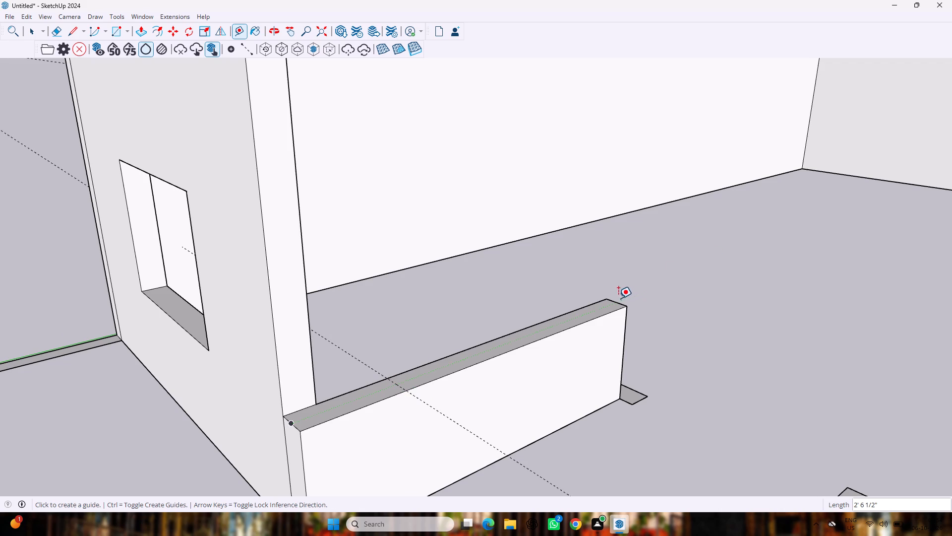
pyautogui.click(614, 301)
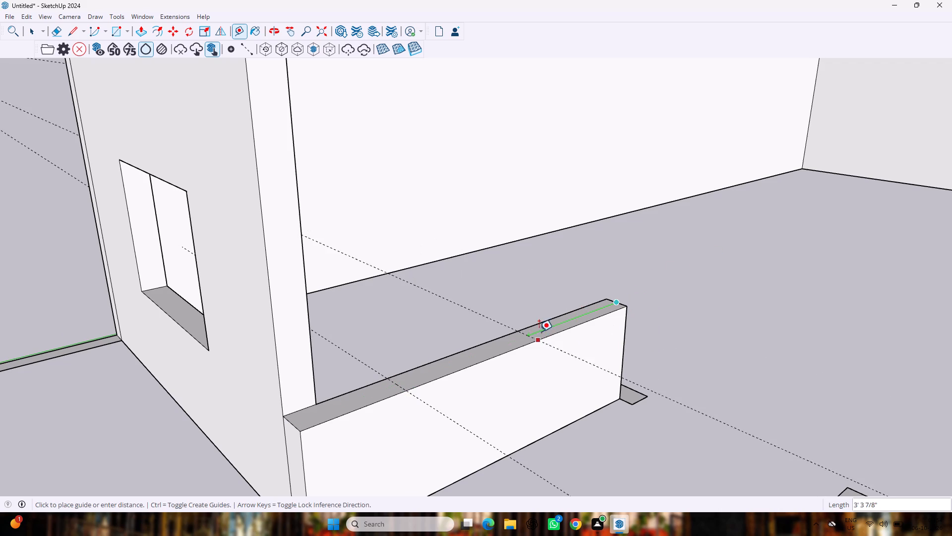
pyautogui.click(543, 330)
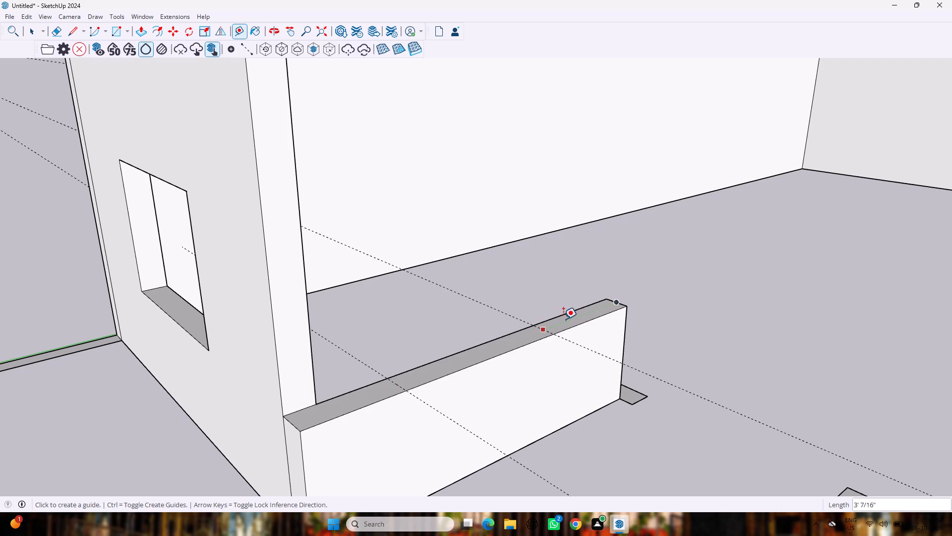
pyautogui.press('space')
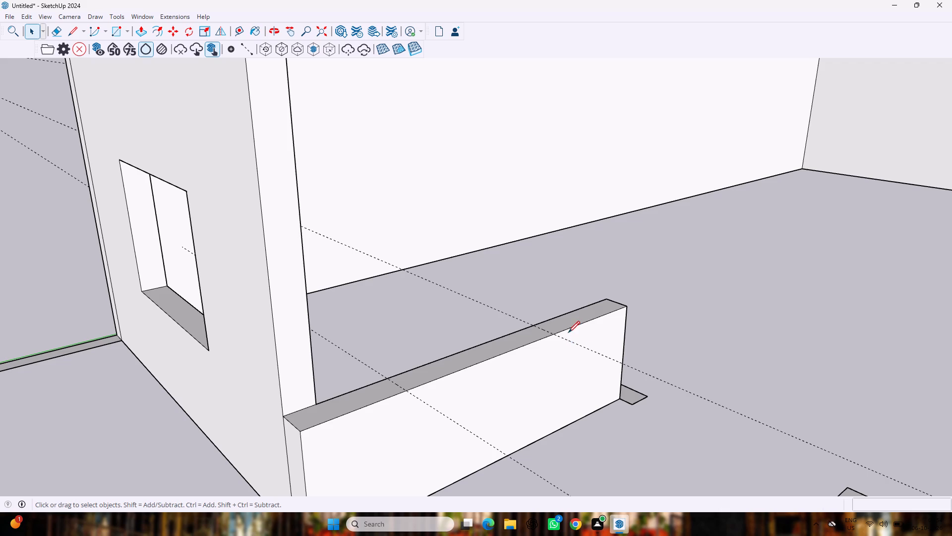
# Draw two 9" lines across the top of the 3' wall along the guides, splitting it into three sections.
pyautogui.press('l')
pyautogui.scroll(5, 529, 322)
pyautogui.moveTo(494, 315); pyautogui.dragTo(417, 381, button='middle')
pyautogui.scroll(-5, 422, 384)
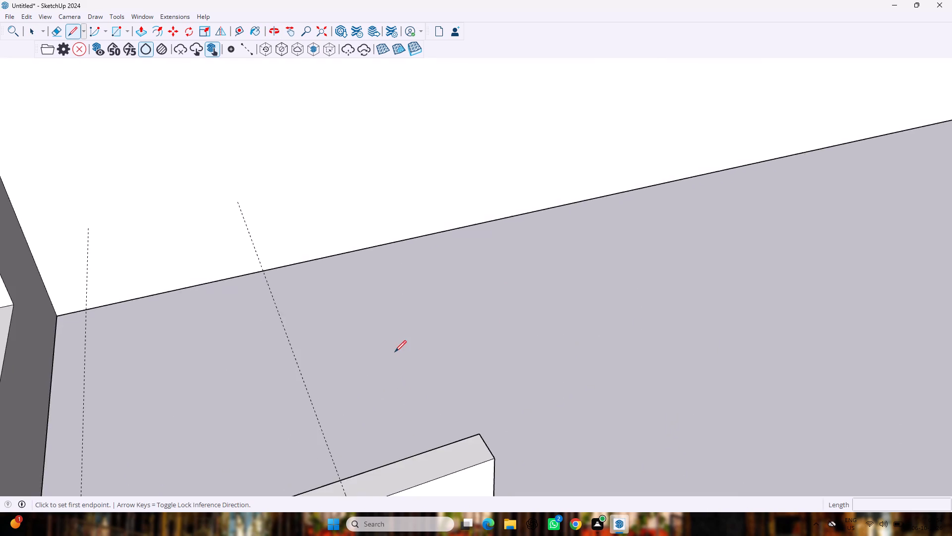
pyautogui.scroll(-14, 395, 352)
pyautogui.scroll(10, 287, 413)
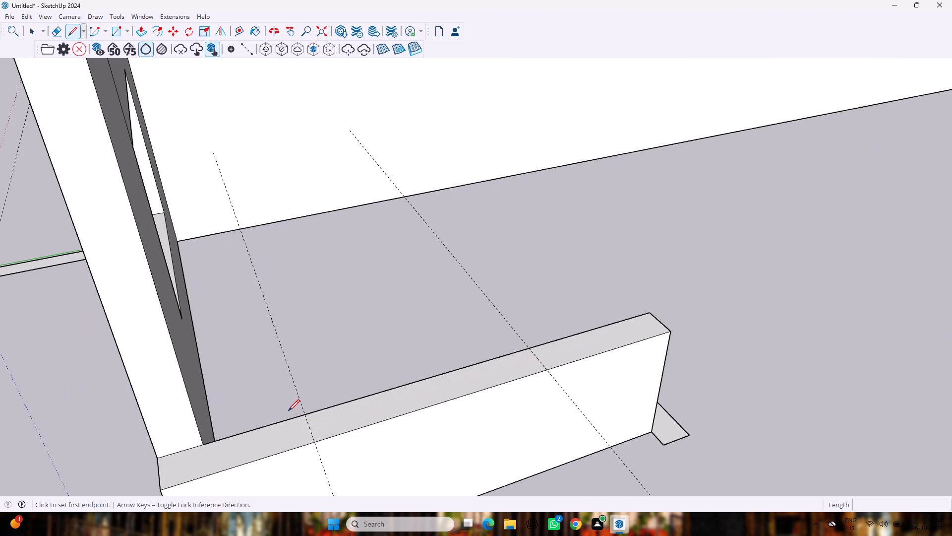
pyautogui.click(306, 415)
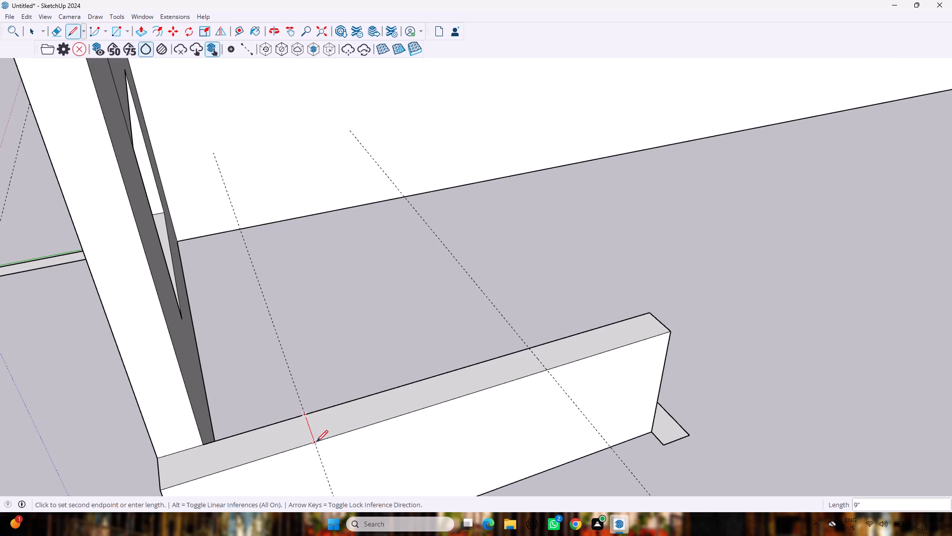
pyautogui.click(316, 444)
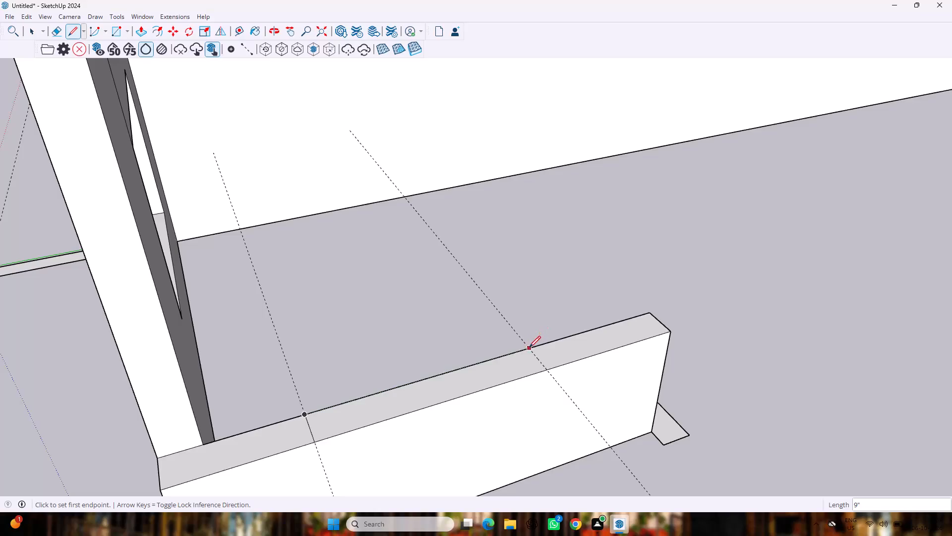
pyautogui.click(529, 349)
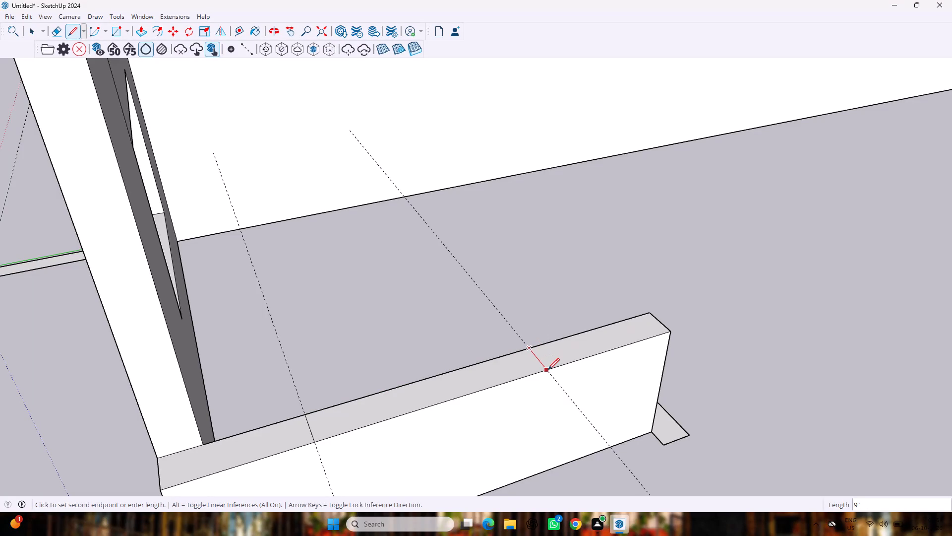
pyautogui.click(548, 370)
pyautogui.press('space')
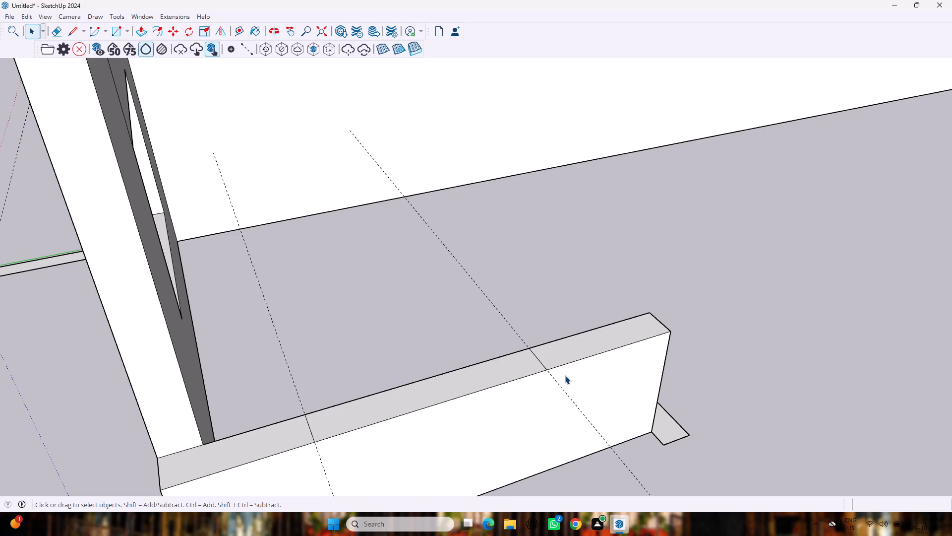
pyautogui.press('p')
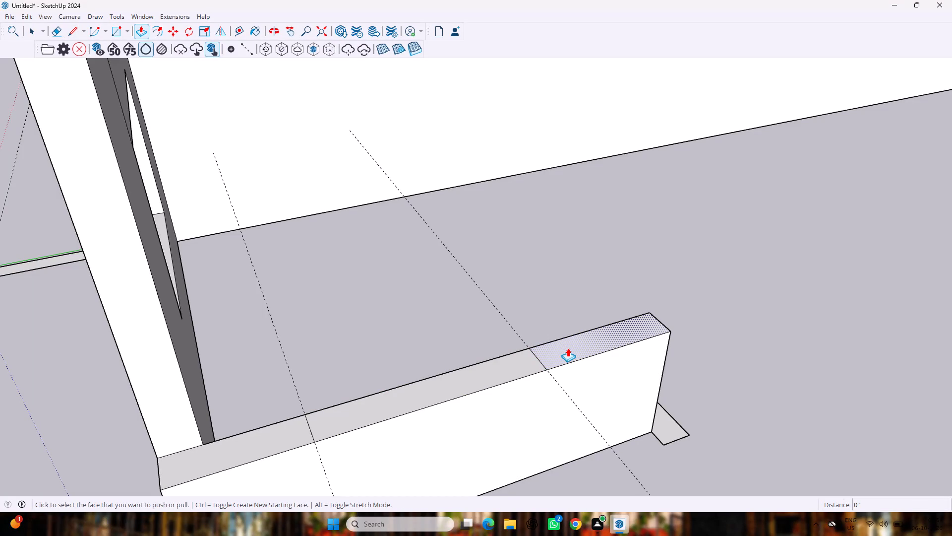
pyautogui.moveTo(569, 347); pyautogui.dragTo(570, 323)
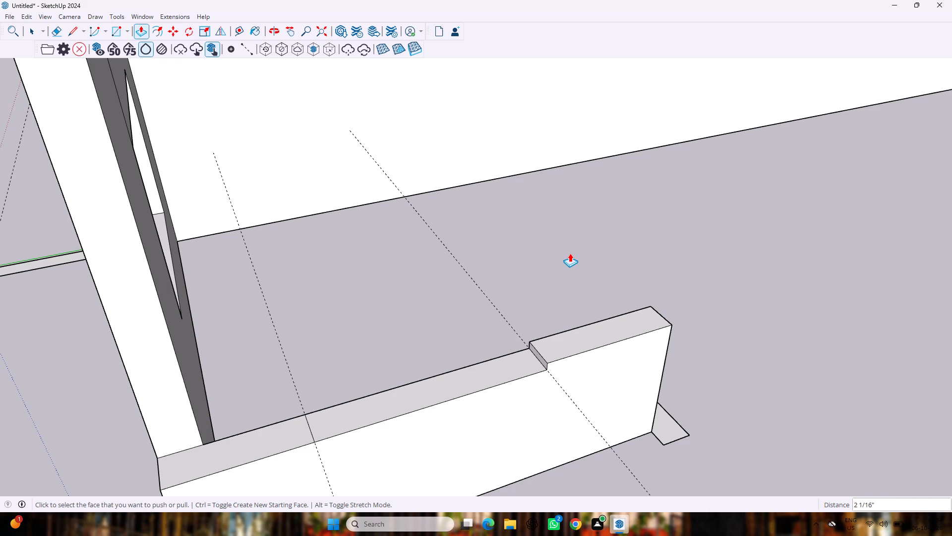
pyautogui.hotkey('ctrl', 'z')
# Erase the two guides crossing the top of the 3' wall.
pyautogui.press('e')
pyautogui.moveTo(535, 263); pyautogui.dragTo(323, 291)
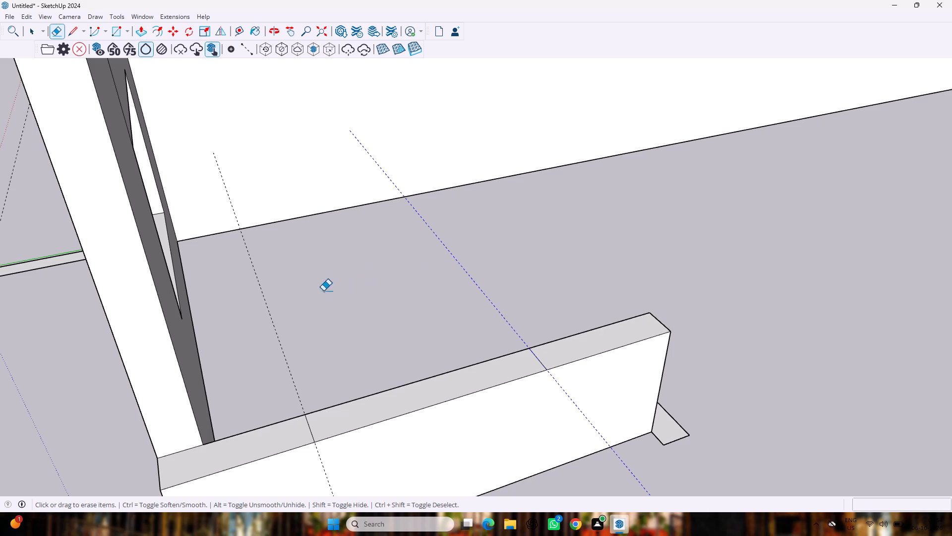
pyautogui.moveTo(323, 291); pyautogui.dragTo(223, 312)
pyautogui.press('space')
# Extrude the two end sections of the 3' wall up 7', leaving the middle section as the window sill.
pyautogui.press('p')
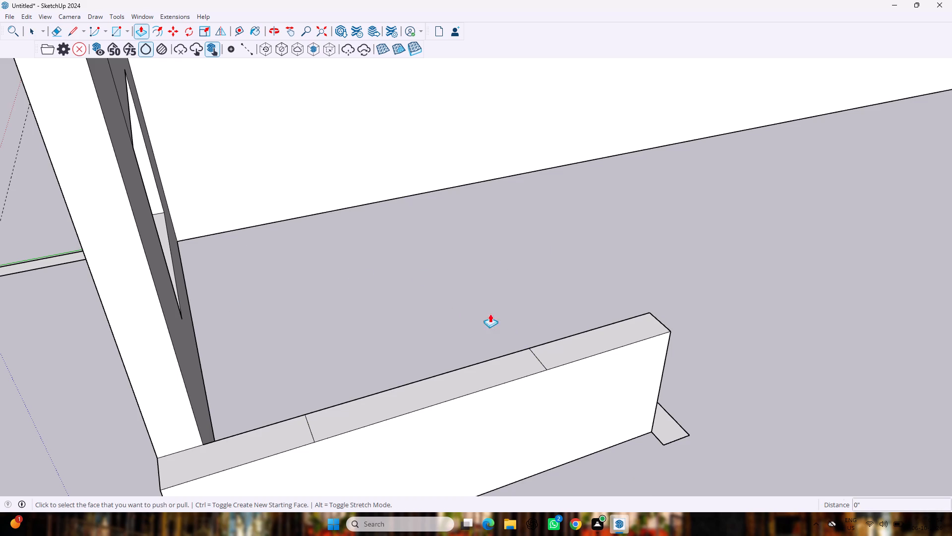
pyautogui.moveTo(605, 333); pyautogui.dragTo(597, 247)
pyautogui.write("7'")
pyautogui.press('Return')
pyautogui.scroll(-9, 525, 326)
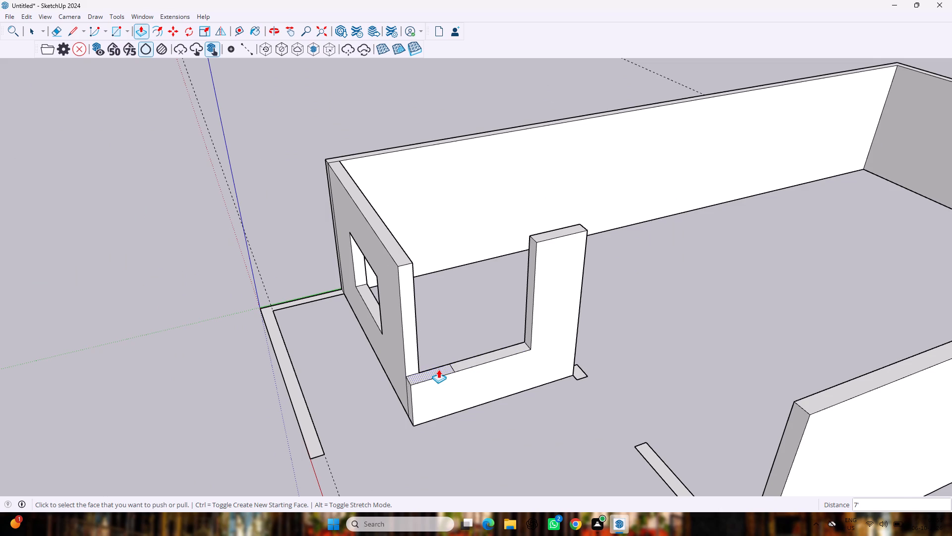
pyautogui.moveTo(438, 369); pyautogui.dragTo(443, 315)
pyautogui.press('7')
pyautogui.press("'")
pyautogui.press('Return')
pyautogui.press('space')
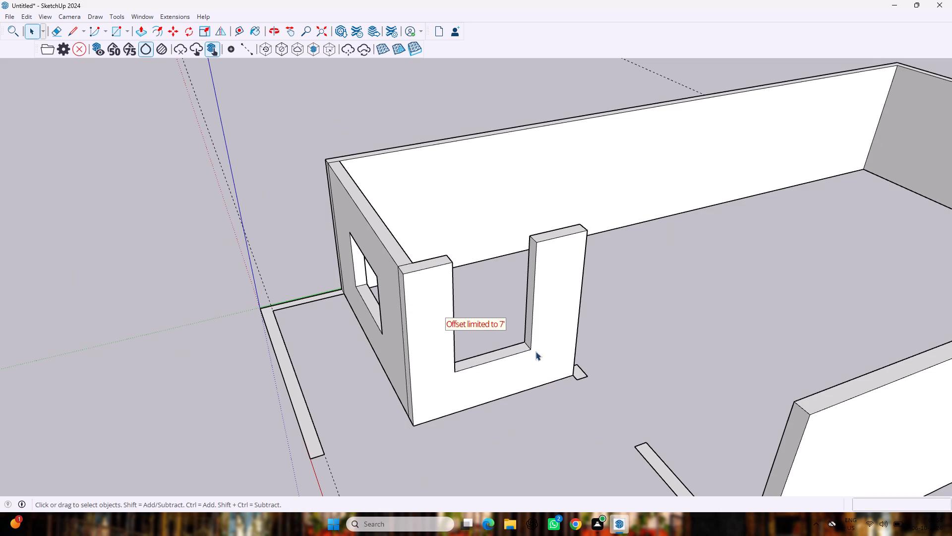
# Place a guide 3' below the top on each of the two inner jamb faces of the new window opening.
pyautogui.press('t')
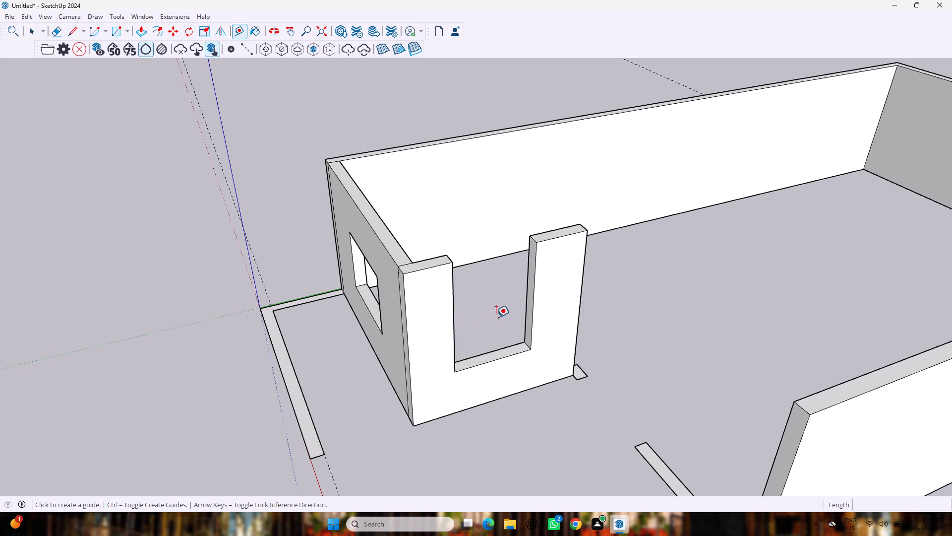
pyautogui.moveTo(496, 286); pyautogui.dragTo(672, 260, button='middle')
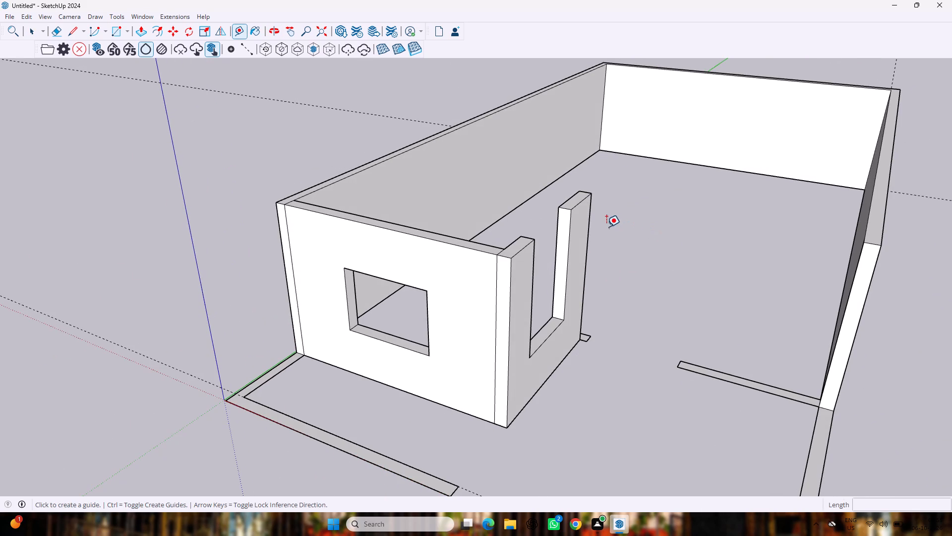
pyautogui.scroll(7, 584, 228)
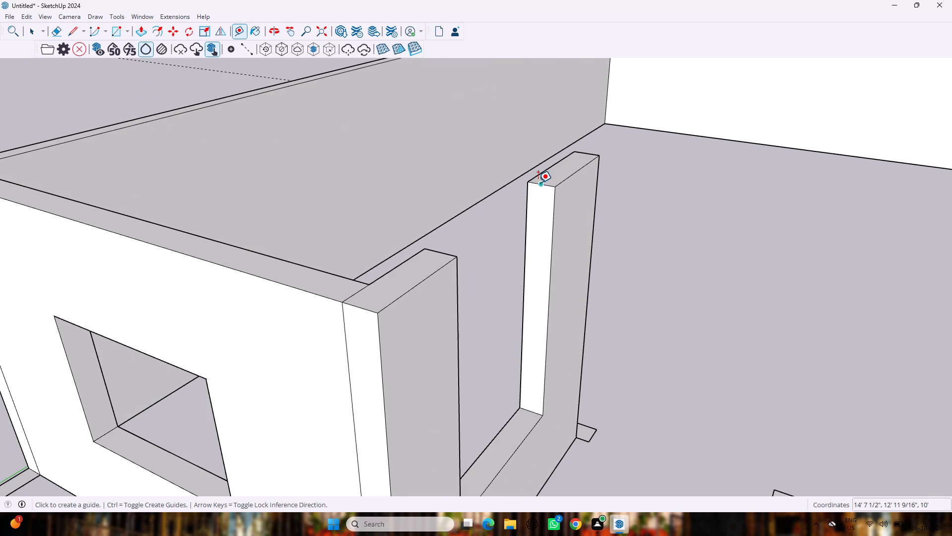
pyautogui.click(538, 184)
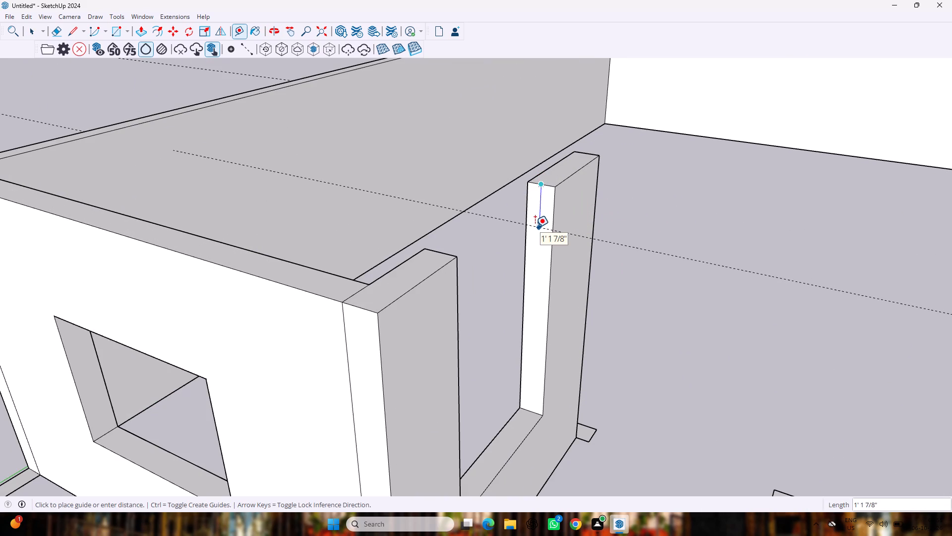
pyautogui.write("3'")
pyautogui.press('Return')
pyautogui.moveTo(537, 150); pyautogui.dragTo(530, 158, button='middle')
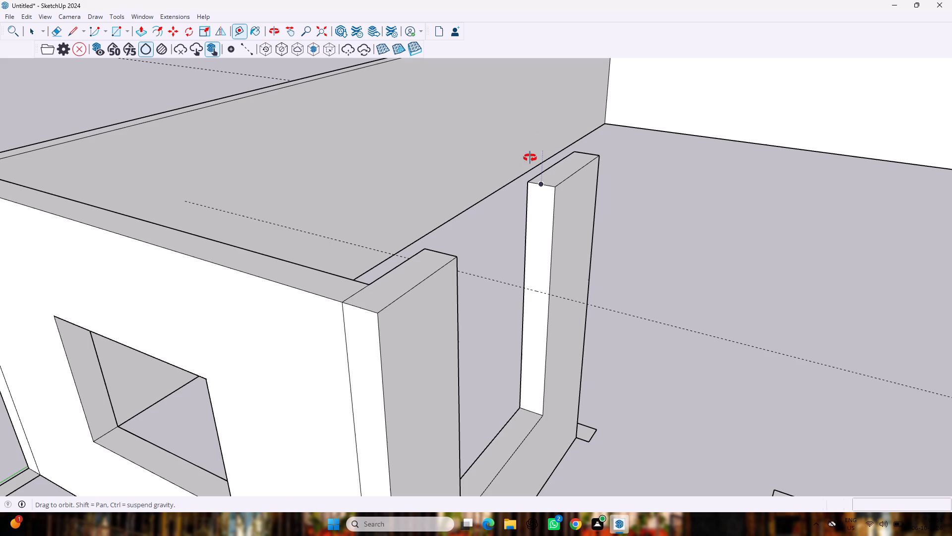
pyautogui.moveTo(530, 158); pyautogui.dragTo(108, 165, button='middle')
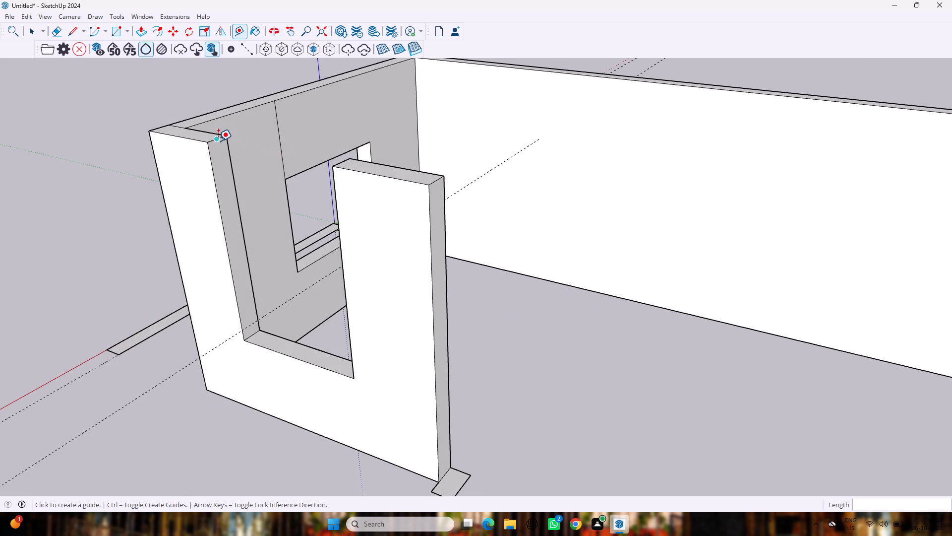
pyautogui.click(214, 138)
pyautogui.write("3'")
pyautogui.press('Return')
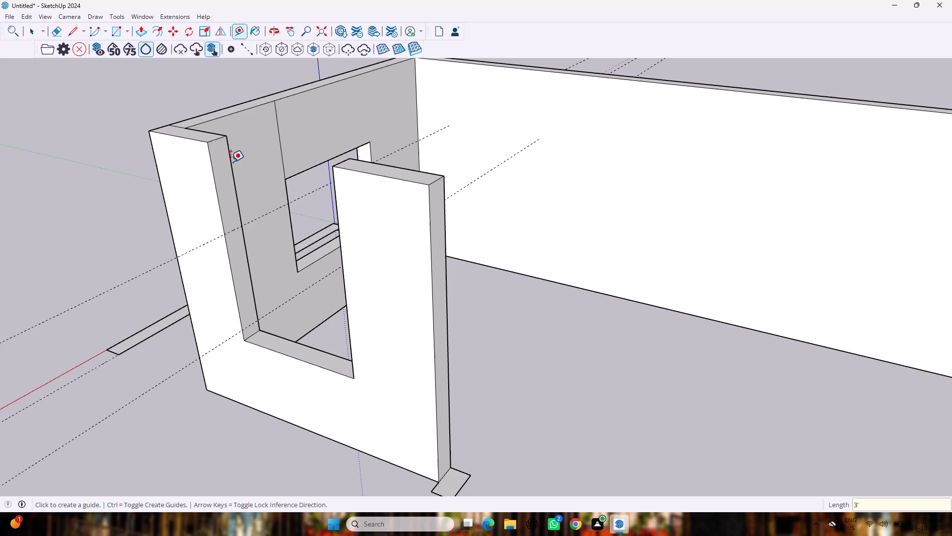
pyautogui.moveTo(266, 184); pyautogui.dragTo(553, 169, button='middle')
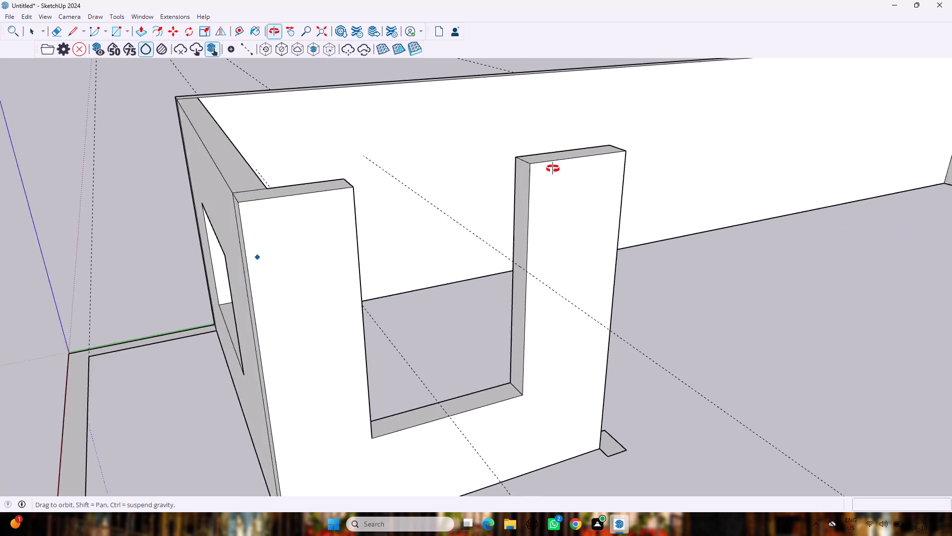
pyautogui.moveTo(553, 169); pyautogui.dragTo(553, 169, button='middle')
pyautogui.press('space')
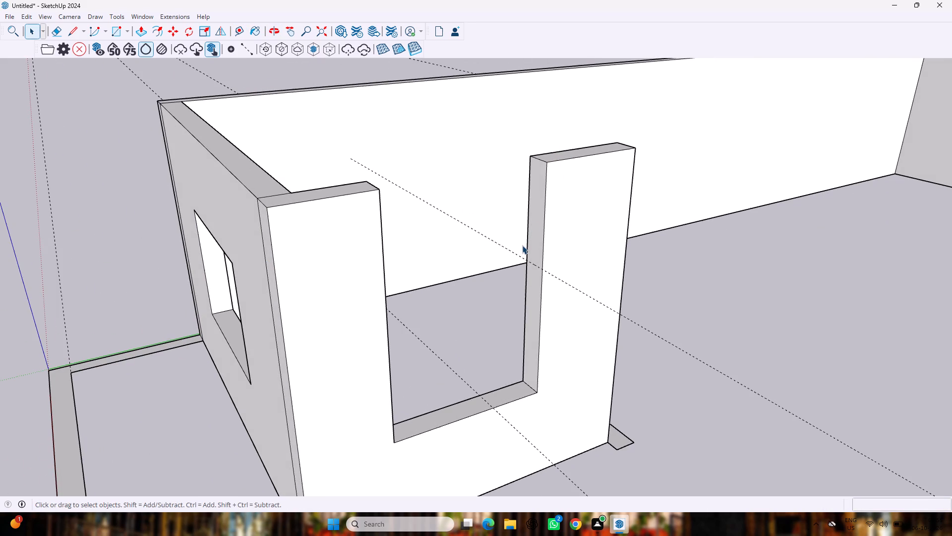
# Draw a 9" line across each inner jamb face of the new opening along its guide to outline the lintel ends.
pyautogui.press('l')
pyautogui.scroll(4, 517, 252)
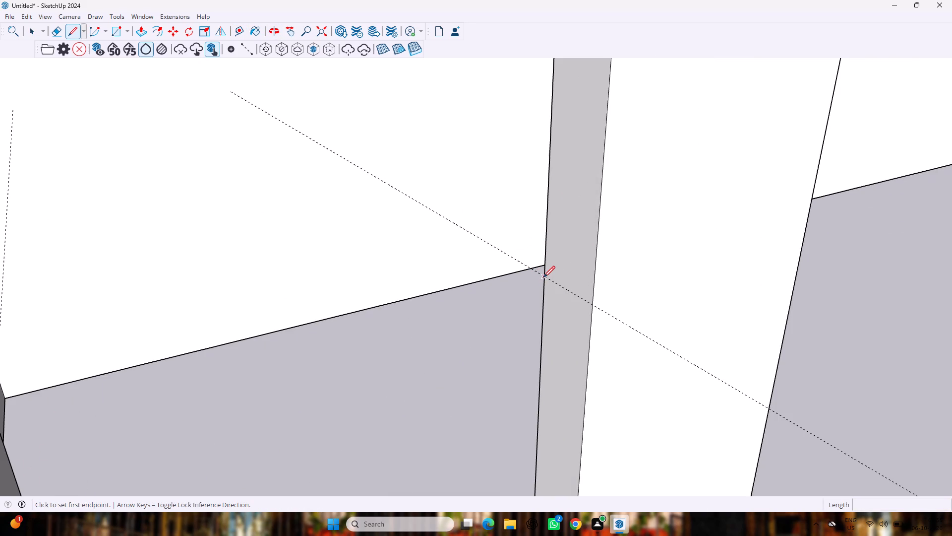
pyautogui.click(543, 277)
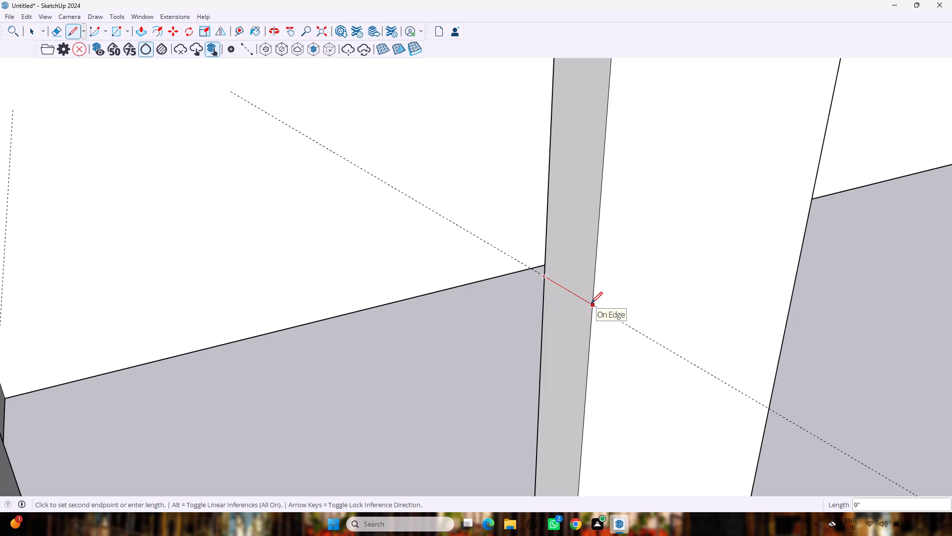
pyautogui.click(591, 305)
pyautogui.scroll(-10, 334, 233)
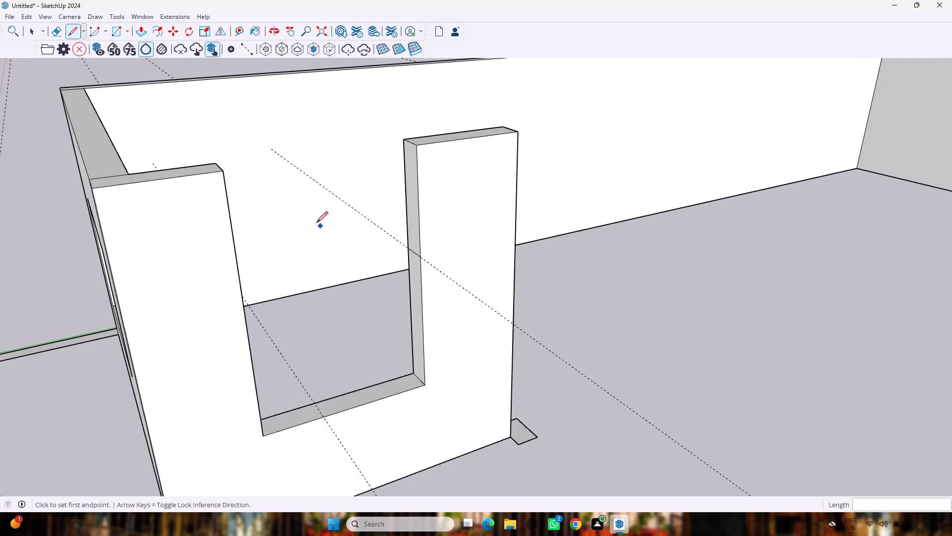
pyautogui.moveTo(265, 231); pyautogui.dragTo(65, 219, button='middle')
pyautogui.scroll(1, 67, 222)
pyautogui.scroll(5, 290, 226)
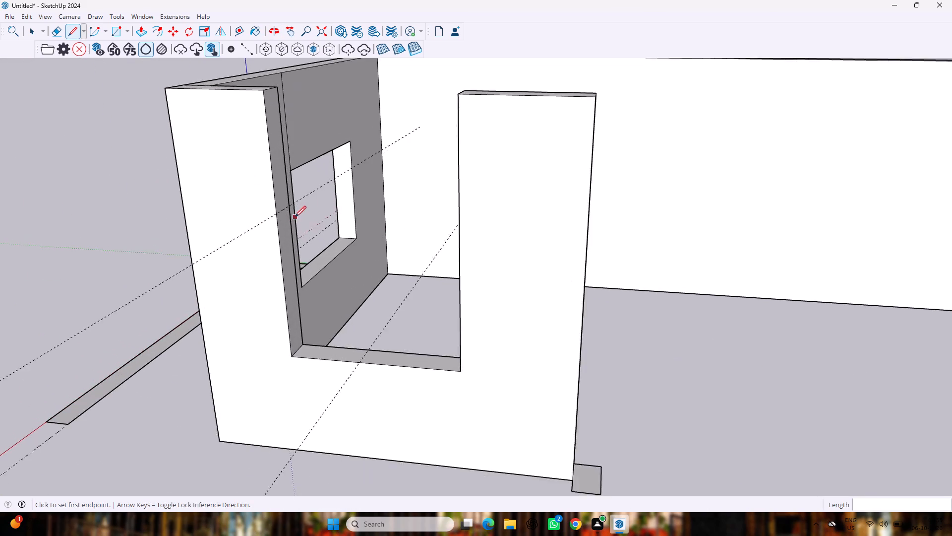
pyautogui.scroll(3, 295, 217)
pyautogui.click(287, 201)
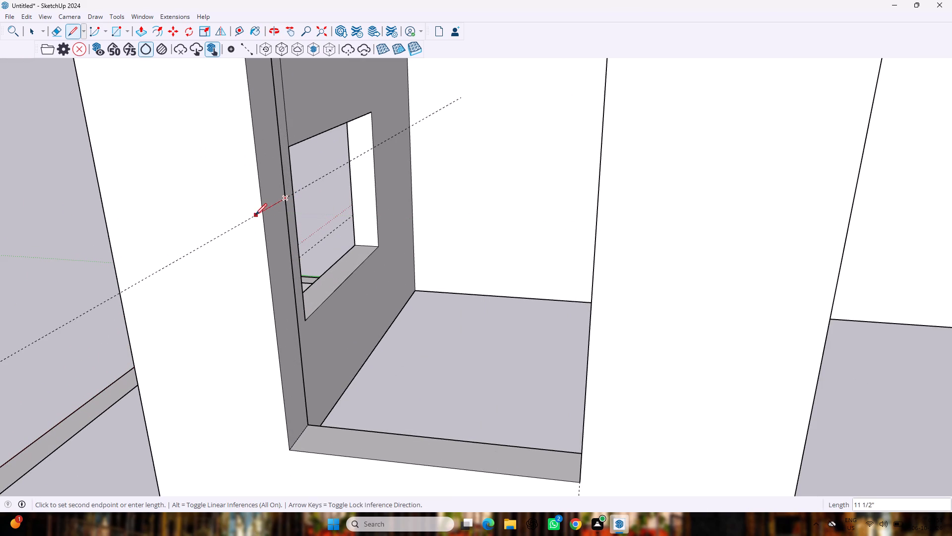
pyautogui.click(259, 214)
pyautogui.press('space')
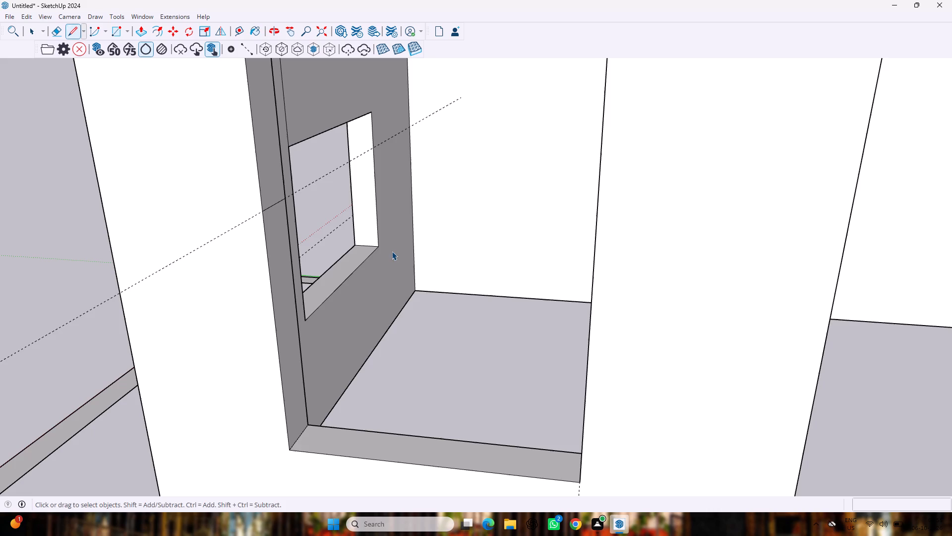
# Erase the two guides running along the inner jamb faces of the window opening.
pyautogui.moveTo(404, 275); pyautogui.dragTo(489, 277, button='middle')
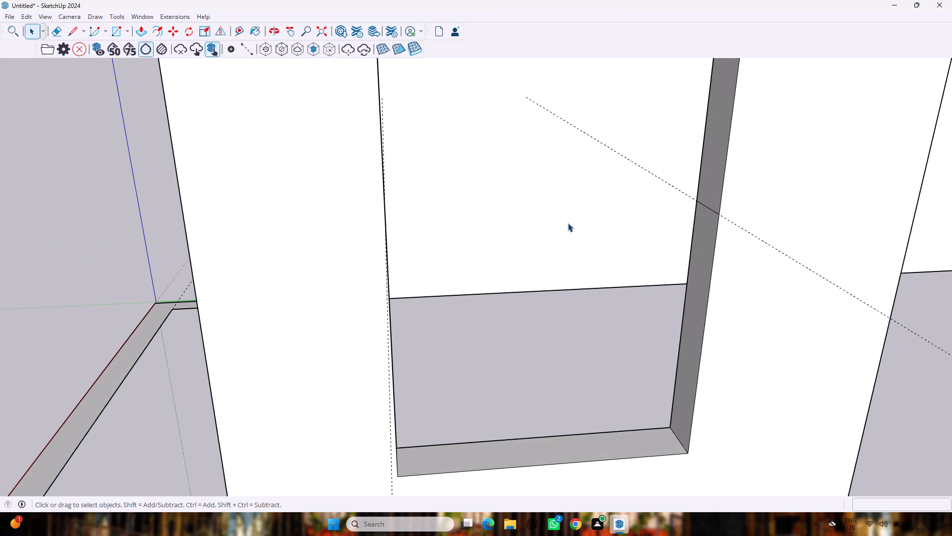
pyautogui.press('e')
pyautogui.moveTo(624, 148); pyautogui.dragTo(556, 178)
pyautogui.scroll(1, 537, 171)
pyautogui.moveTo(339, 166); pyautogui.dragTo(359, 181)
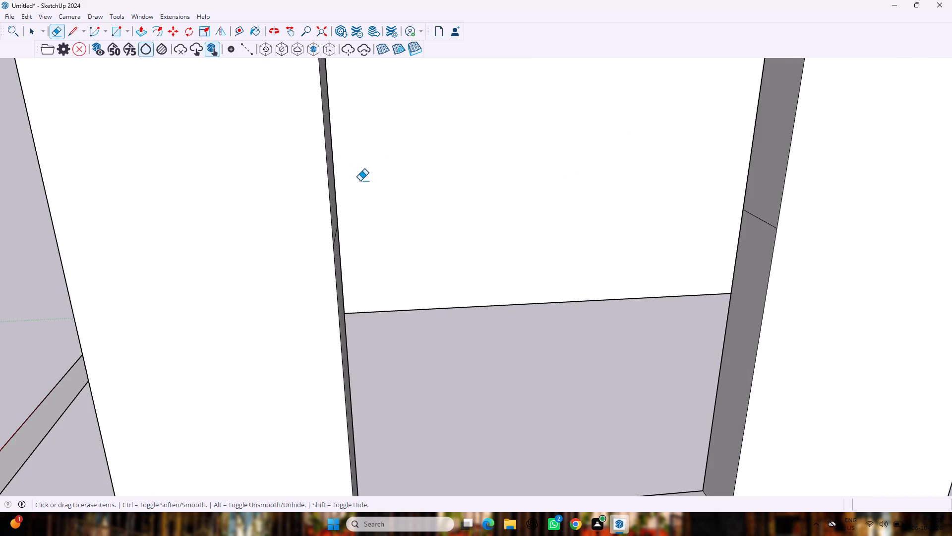
# Extrude the upper jamb face across the window opening to the opposite jamb to form the lintel.
pyautogui.scroll(-8, 366, 190)
pyautogui.press('space')
pyautogui.write('p')
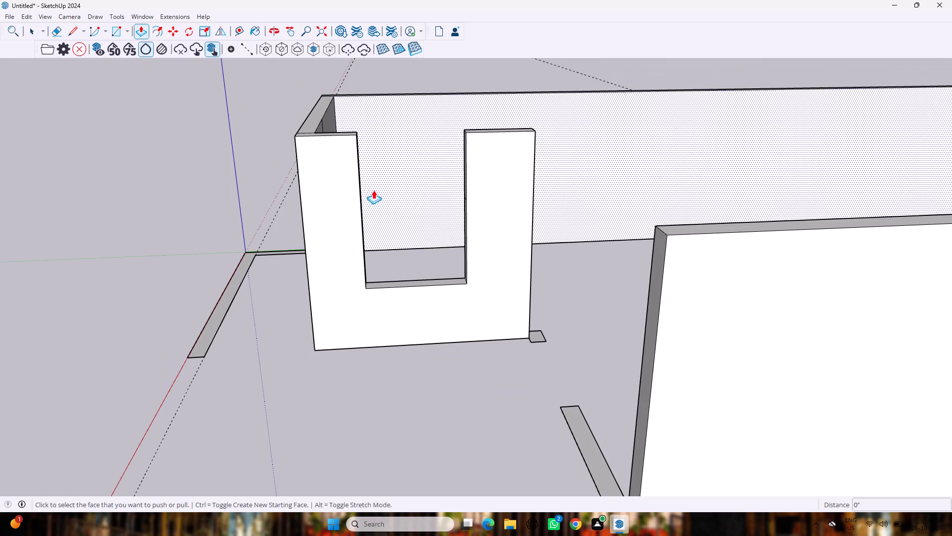
pyautogui.moveTo(384, 199); pyautogui.dragTo(653, 183, button='middle')
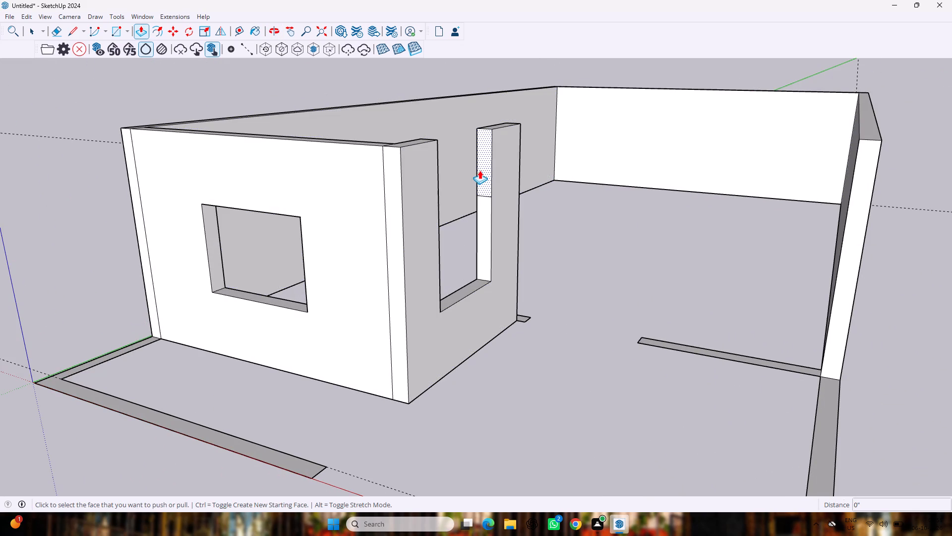
pyautogui.moveTo(483, 168); pyautogui.dragTo(429, 194)
# Erase the leftover seam edges on the wall top and the vertical seam beside the outer corner.
pyautogui.moveTo(508, 153); pyautogui.dragTo(351, 228, button='middle')
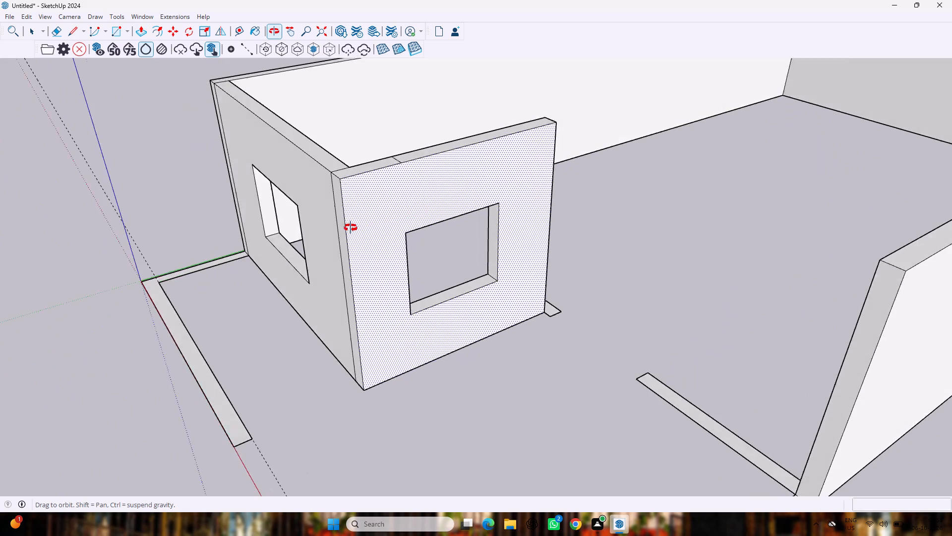
pyautogui.moveTo(351, 228); pyautogui.dragTo(349, 228, button='middle')
pyautogui.press('e')
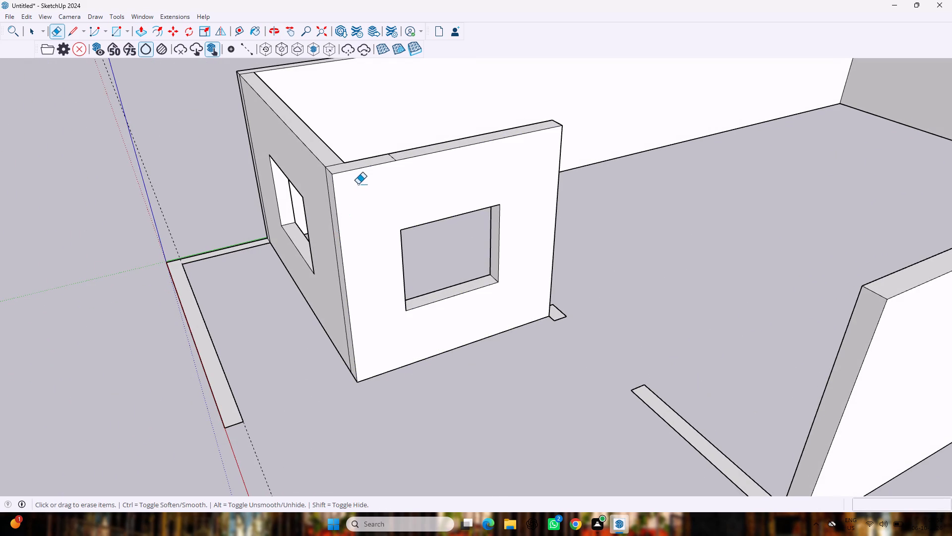
pyautogui.scroll(7, 371, 172)
pyautogui.scroll(1, 404, 148)
pyautogui.moveTo(404, 148); pyautogui.dragTo(438, 136)
pyautogui.moveTo(280, 151); pyautogui.dragTo(283, 173)
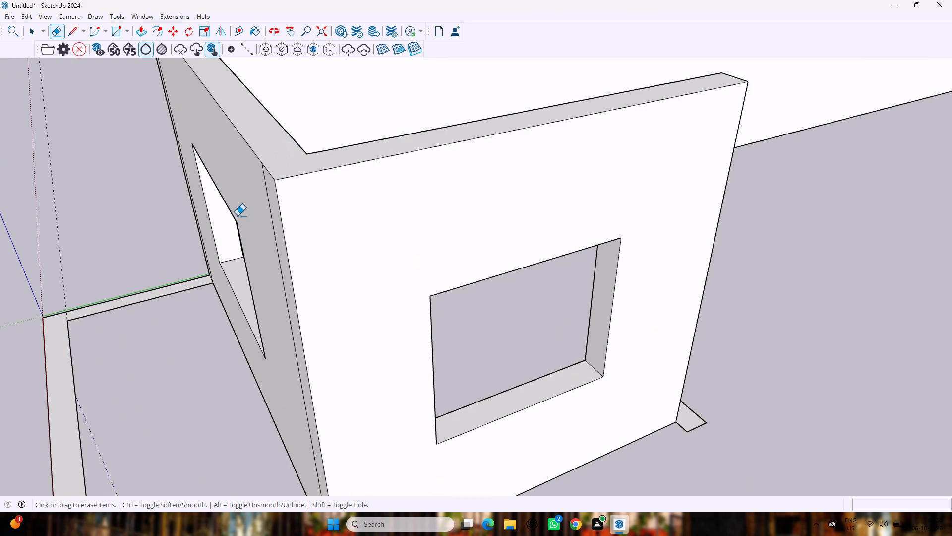
pyautogui.moveTo(264, 203); pyautogui.dragTo(271, 211)
pyautogui.scroll(-5, 272, 208)
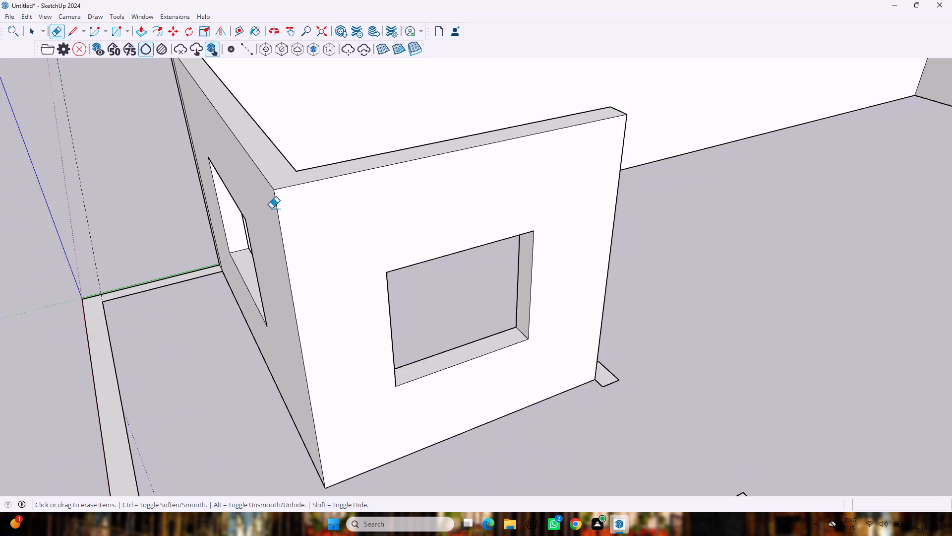
pyautogui.scroll(-3, 271, 208)
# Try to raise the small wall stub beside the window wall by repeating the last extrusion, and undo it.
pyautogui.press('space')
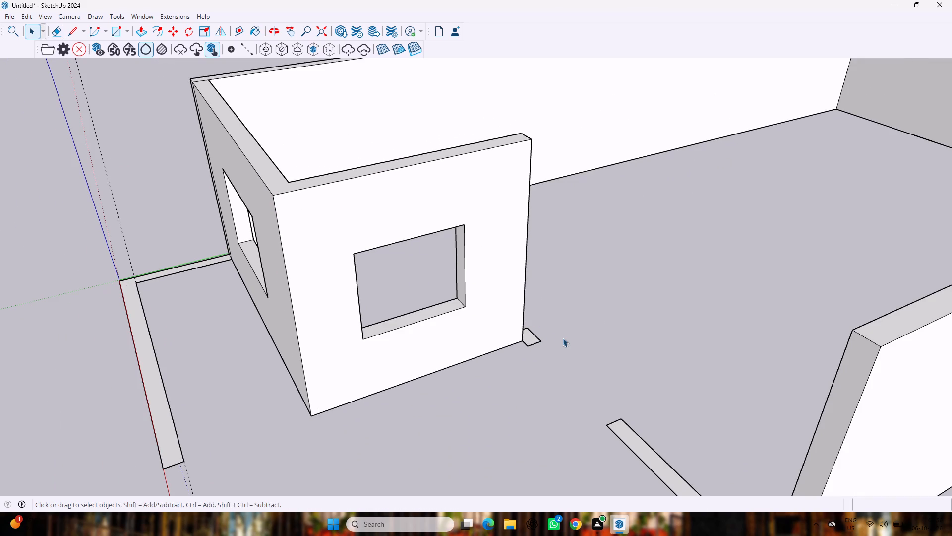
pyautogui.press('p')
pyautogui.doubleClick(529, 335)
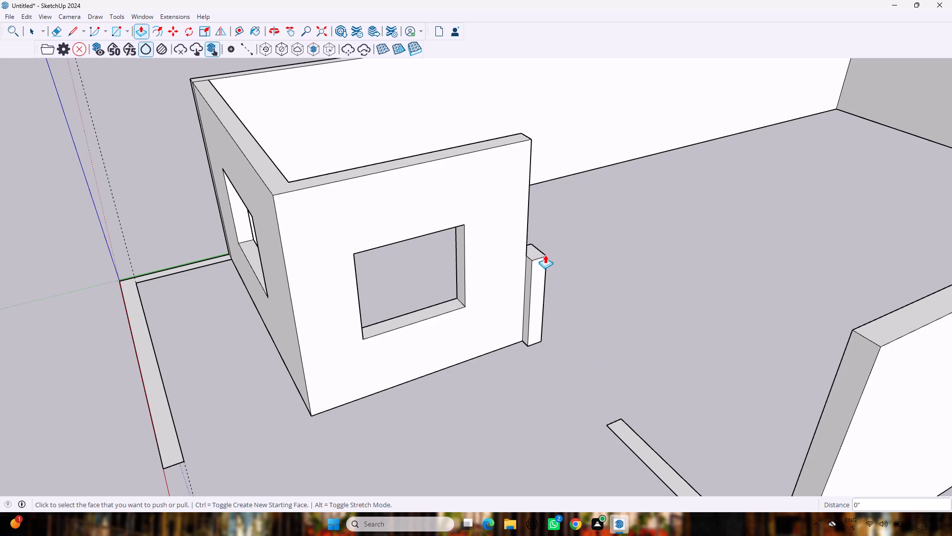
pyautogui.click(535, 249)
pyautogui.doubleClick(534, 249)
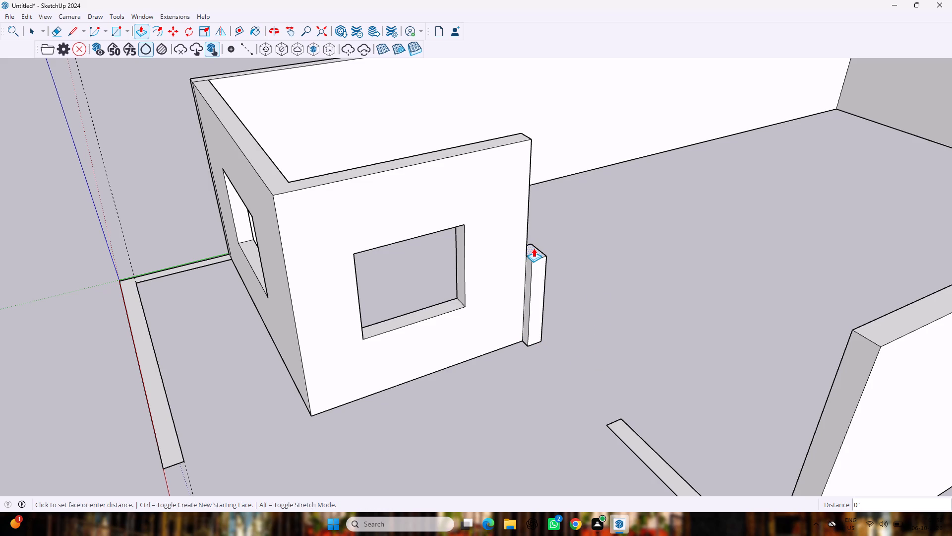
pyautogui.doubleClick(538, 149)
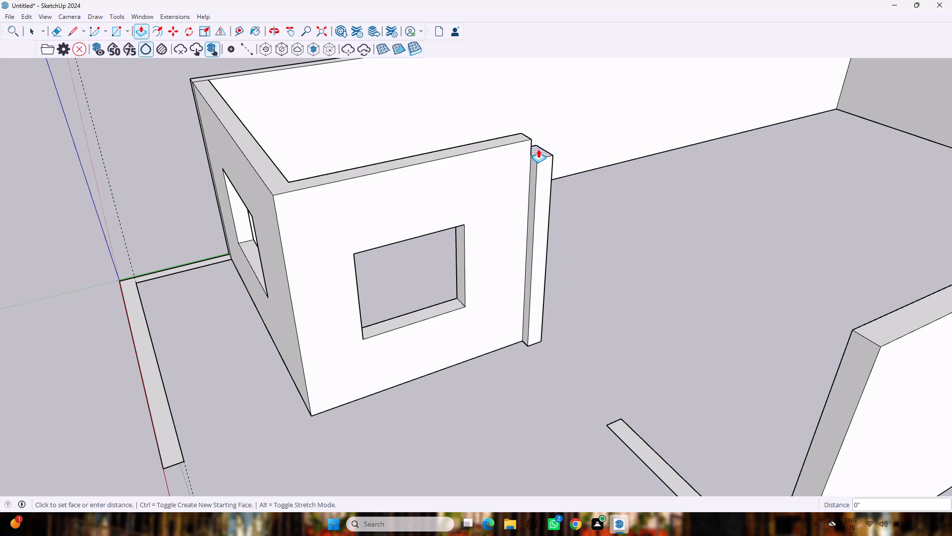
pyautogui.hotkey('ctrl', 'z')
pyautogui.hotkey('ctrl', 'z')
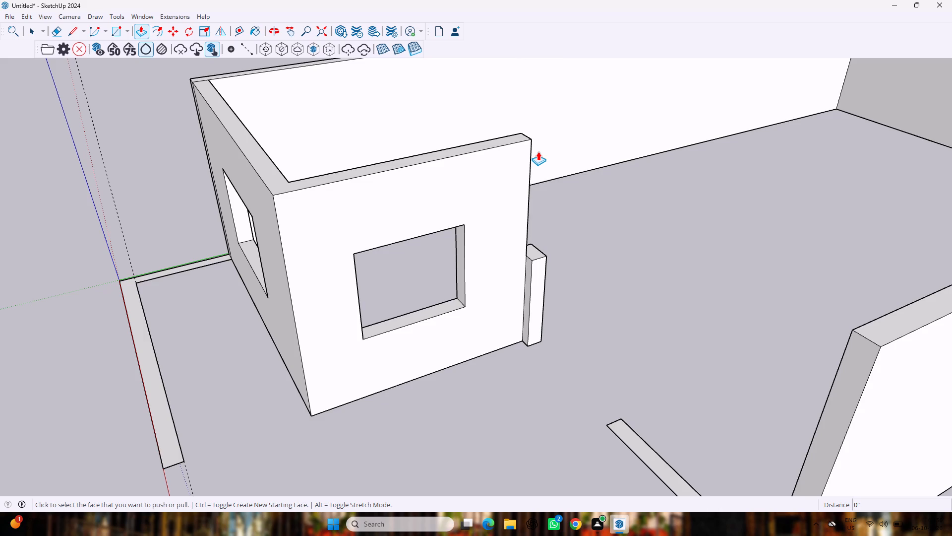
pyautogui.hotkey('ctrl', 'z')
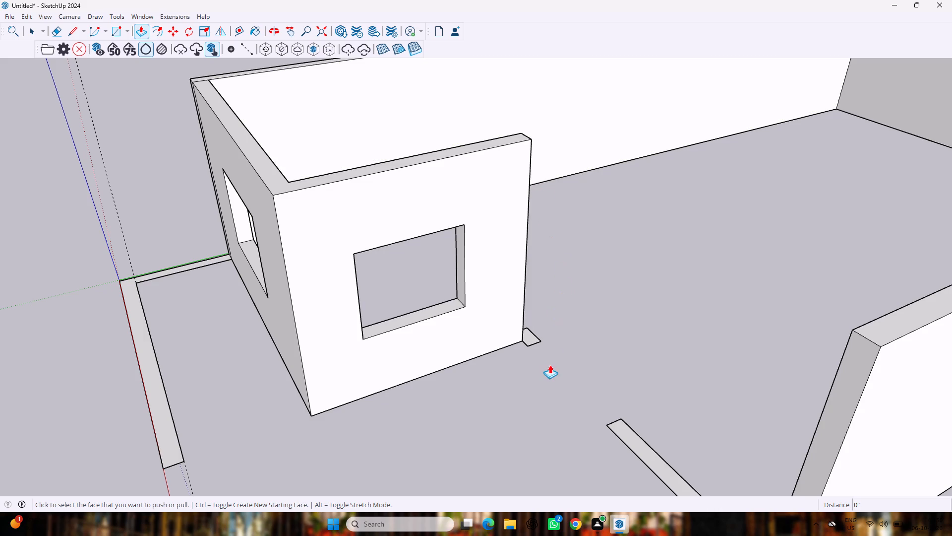
# Extrude the small stub beside the window wall and the short wall strip across the gap up 10'.
pyautogui.moveTo(531, 332); pyautogui.dragTo(548, 261)
pyautogui.write("10'")
pyautogui.press('Return')
pyautogui.scroll(-7, 548, 263)
pyautogui.moveTo(472, 355); pyautogui.dragTo(537, 344, button='middle')
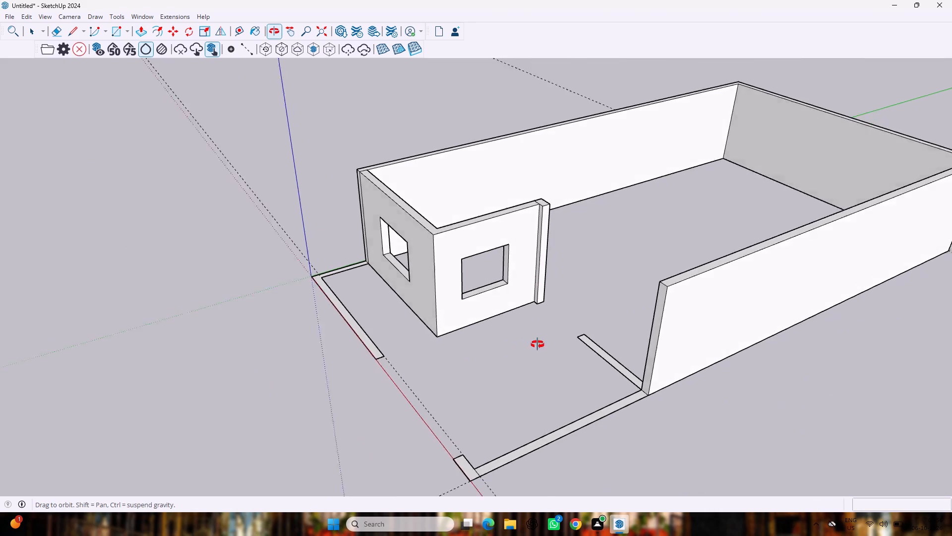
pyautogui.moveTo(537, 344); pyautogui.dragTo(655, 335, button='middle')
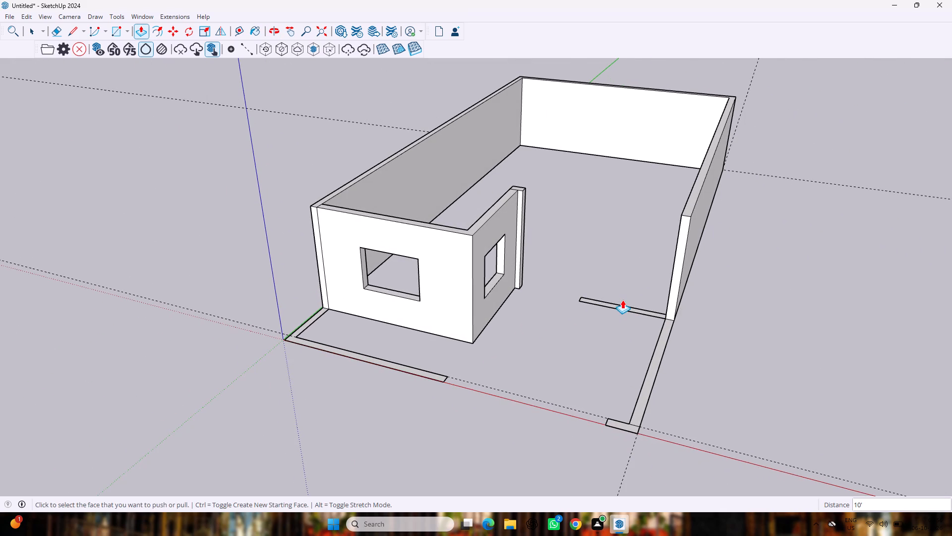
pyautogui.scroll(8, 620, 300)
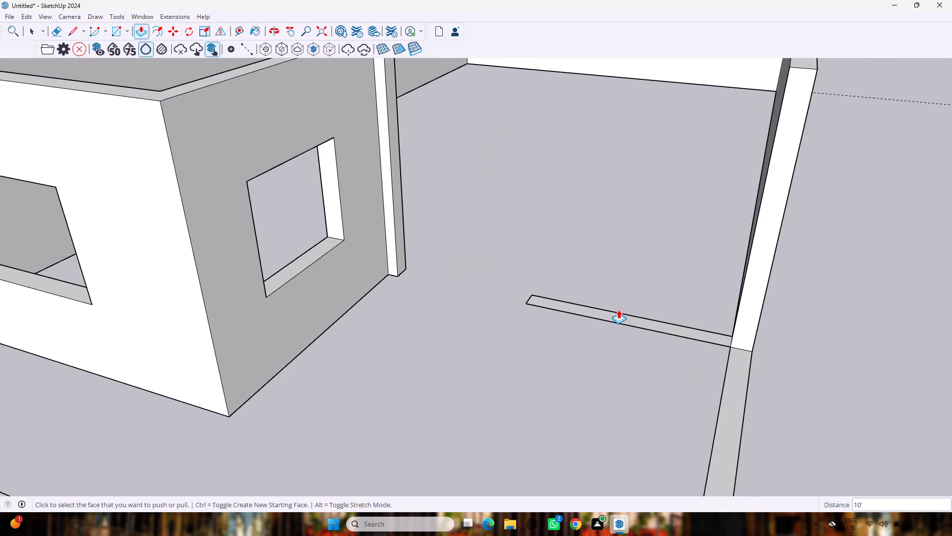
pyautogui.doubleClick(619, 314)
pyautogui.scroll(-7, 614, 323)
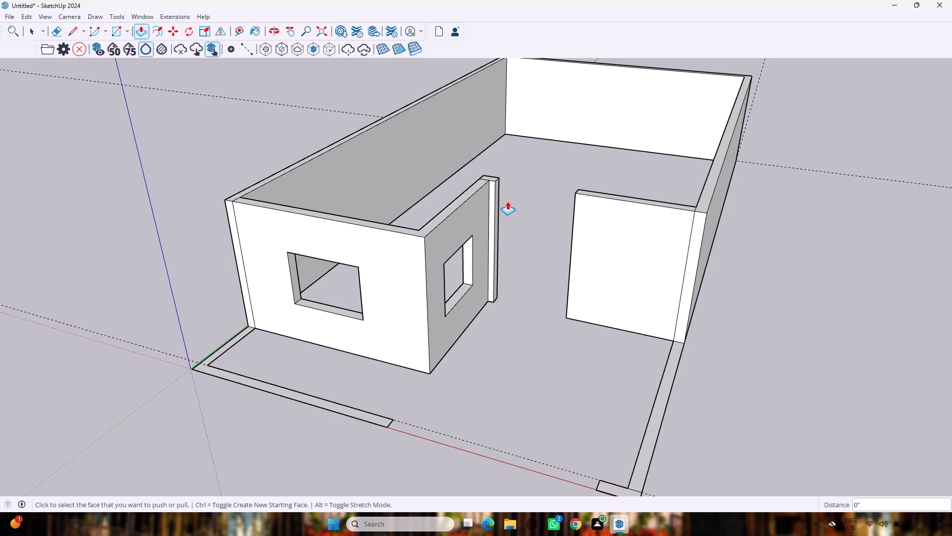
# Place a guide 3' below the top edge on the stub's end face at the gap.
pyautogui.press('l')
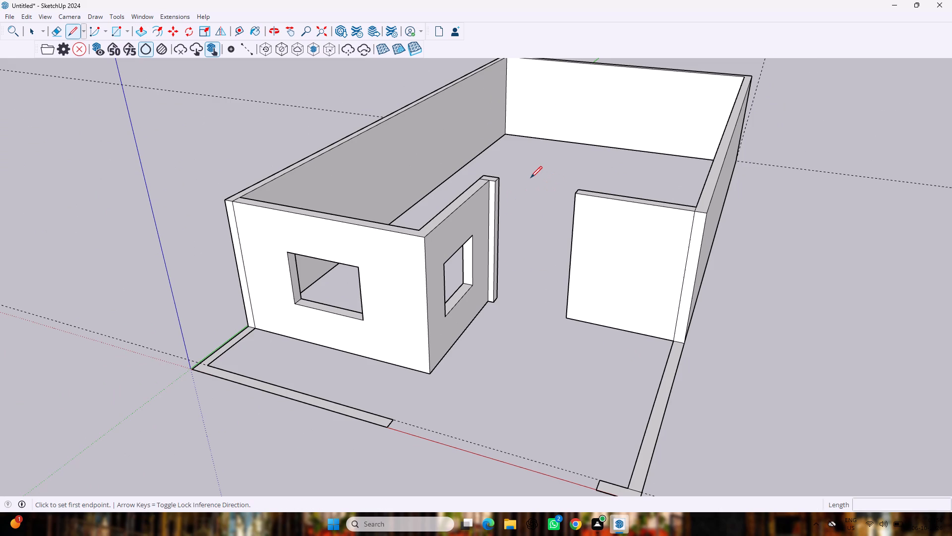
pyautogui.press('y')
pyautogui.scroll(4, 508, 189)
pyautogui.press('t')
pyautogui.scroll(6, 501, 183)
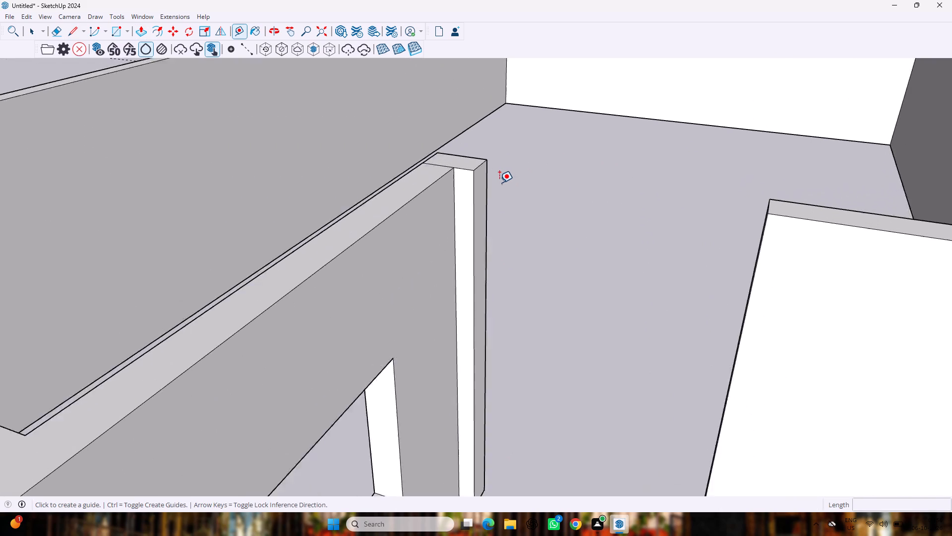
pyautogui.scroll(4, 499, 183)
pyautogui.scroll(-3, 436, 175)
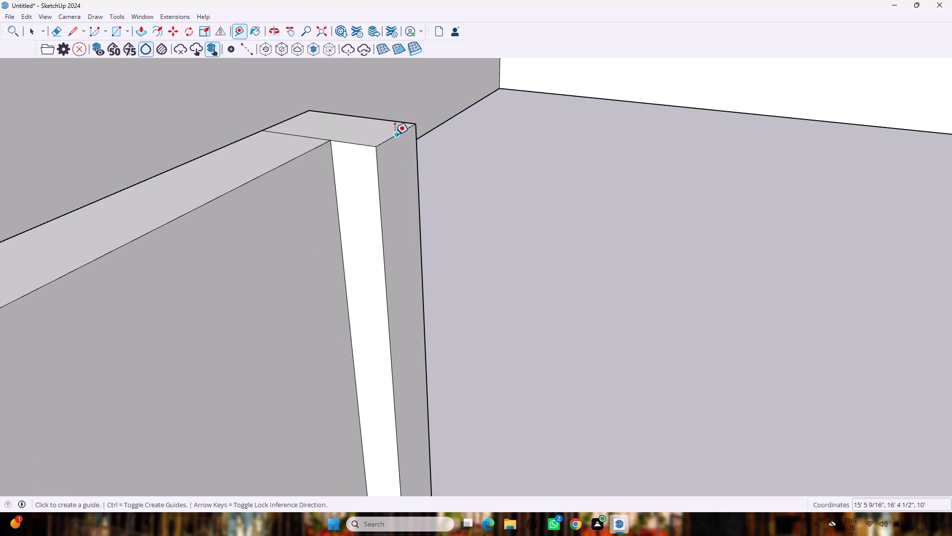
pyautogui.click(395, 134)
pyautogui.write("3'")
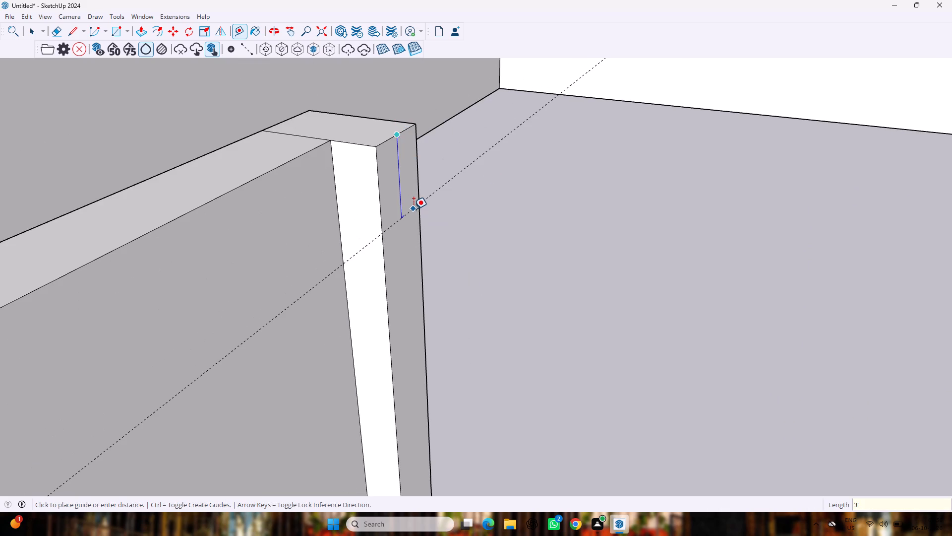
pyautogui.press('Return')
# Place a guide 3' below the top edge on the short wall's end face across the gap.
pyautogui.scroll(-8, 467, 164)
pyautogui.scroll(2, 495, 155)
pyautogui.scroll(-2, 496, 157)
pyautogui.moveTo(543, 144); pyautogui.dragTo(778, 134, button='middle')
pyautogui.scroll(2, 587, 155)
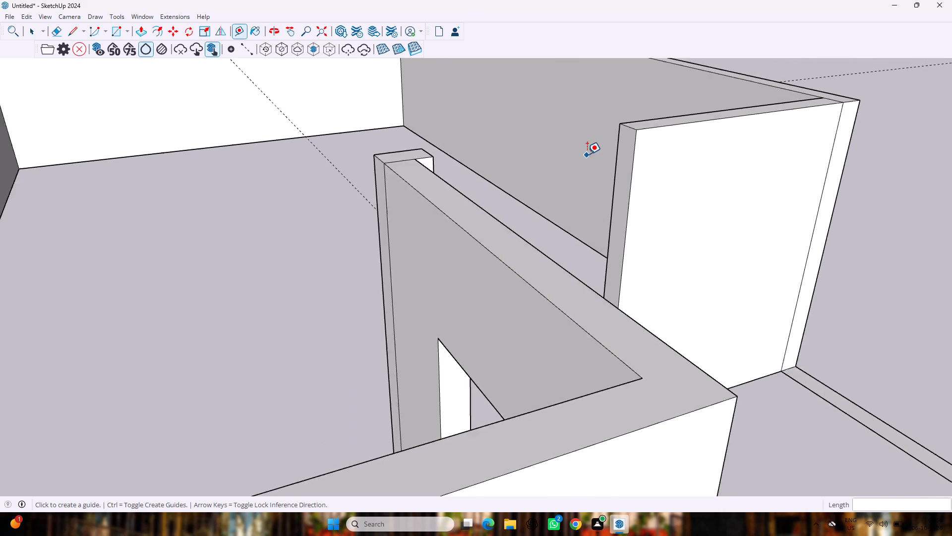
pyautogui.scroll(4, 587, 154)
pyautogui.click(699, 86)
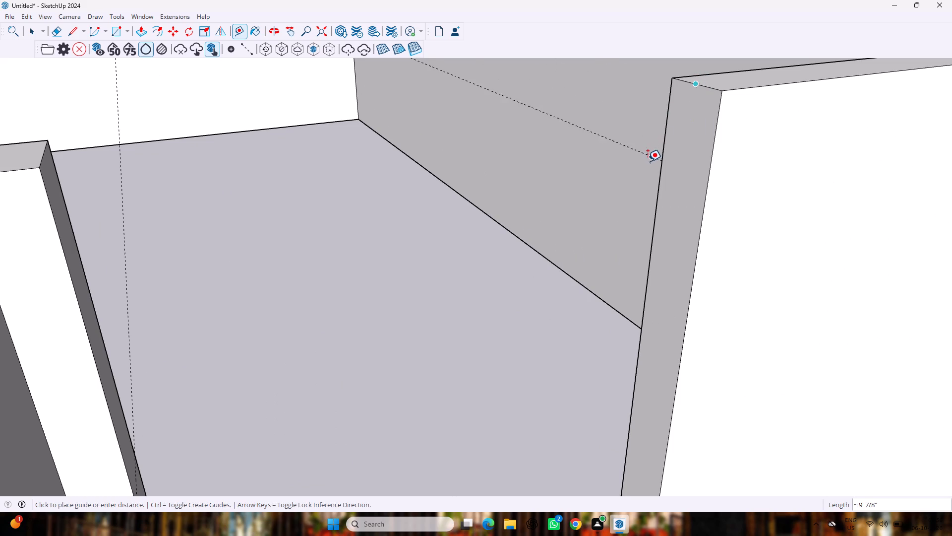
pyautogui.write("3'")
pyautogui.press('Return')
# Draw a 9" line across the stub's end face along its guide.
pyautogui.scroll(-9, 662, 211)
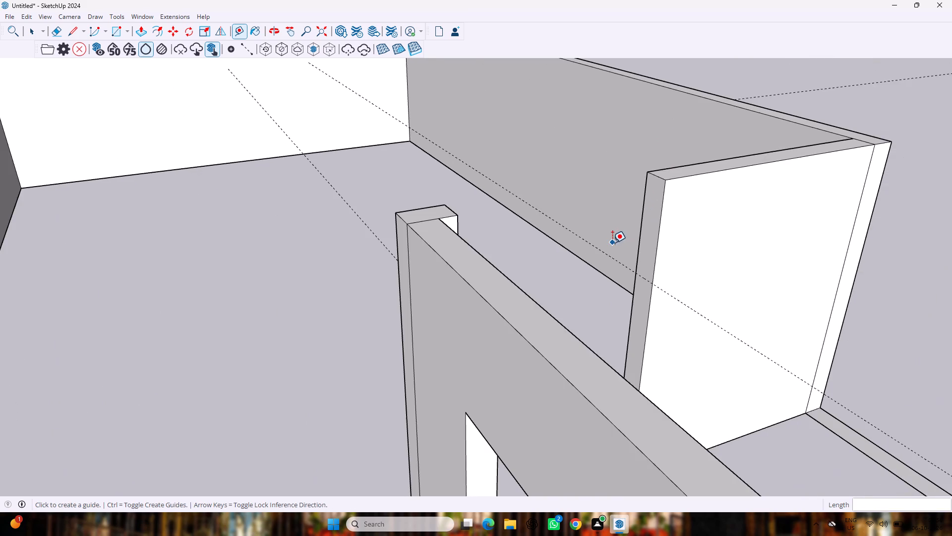
pyautogui.scroll(1, 612, 297)
pyautogui.moveTo(612, 297); pyautogui.dragTo(430, 267, button='middle')
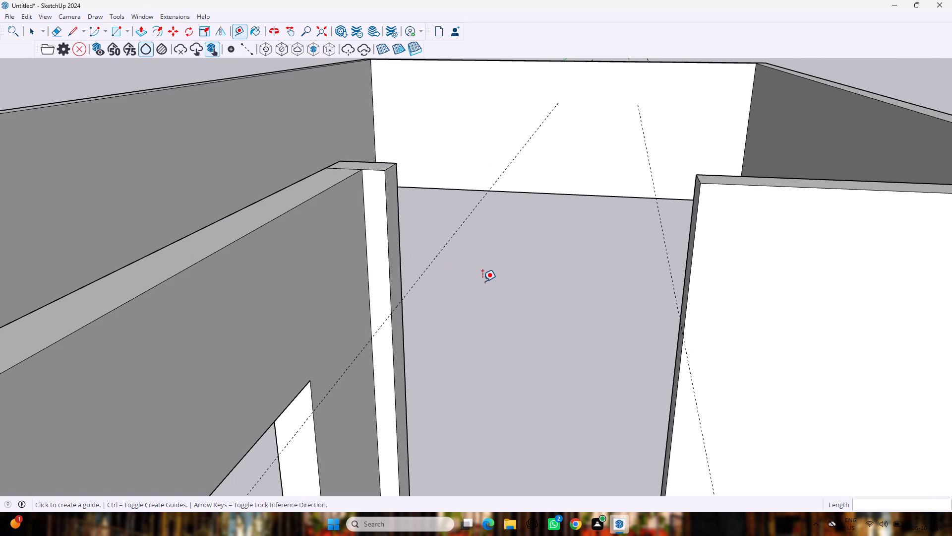
pyautogui.press('space')
pyautogui.press('l')
pyautogui.scroll(7, 409, 279)
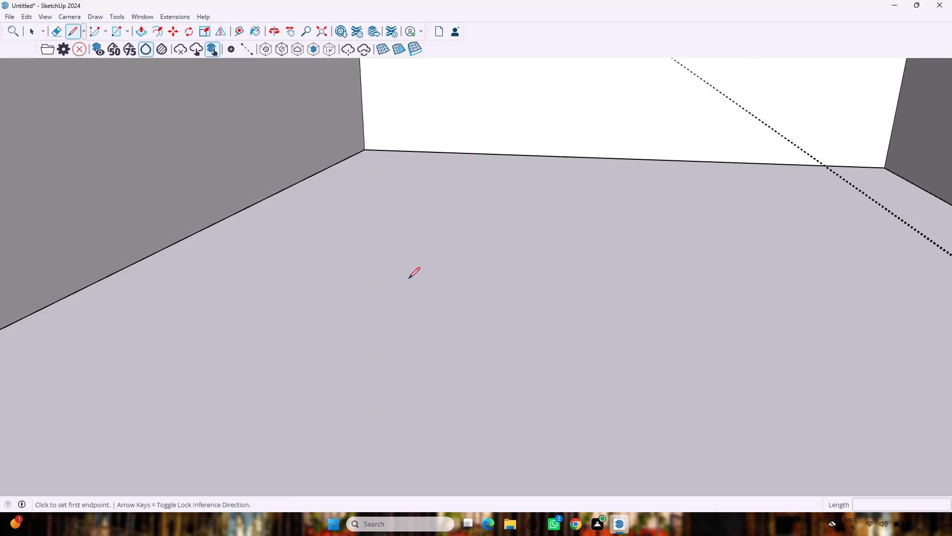
pyautogui.scroll(-4, 408, 284)
pyautogui.click(377, 393)
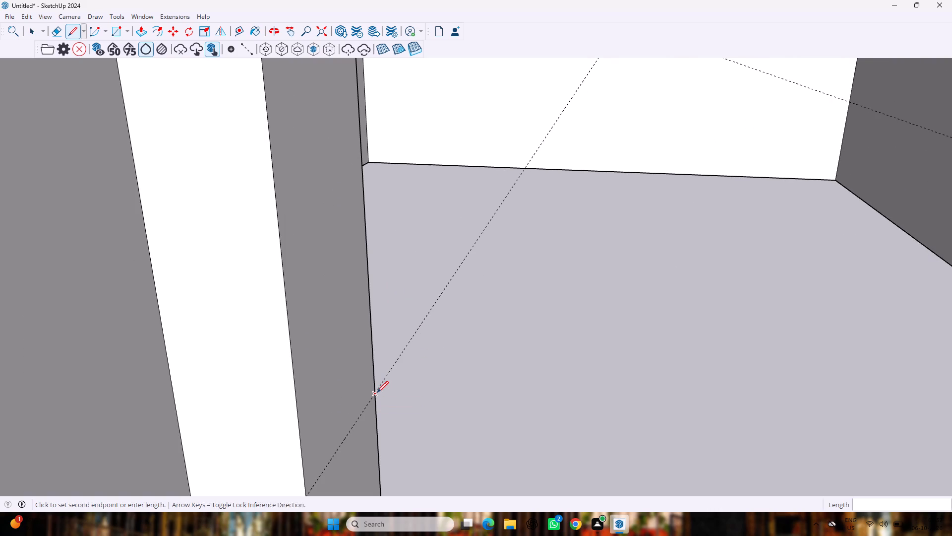
pyautogui.scroll(-8, 367, 403)
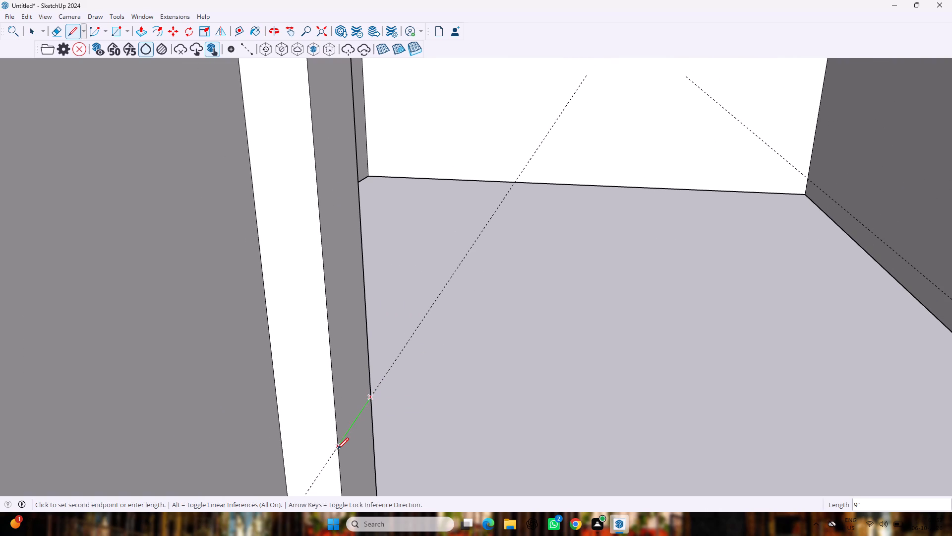
pyautogui.click(337, 449)
# Draw a 9" line across the short wall's end face along its guide, opposite the stub.
pyautogui.scroll(-9, 458, 416)
pyautogui.scroll(4, 625, 387)
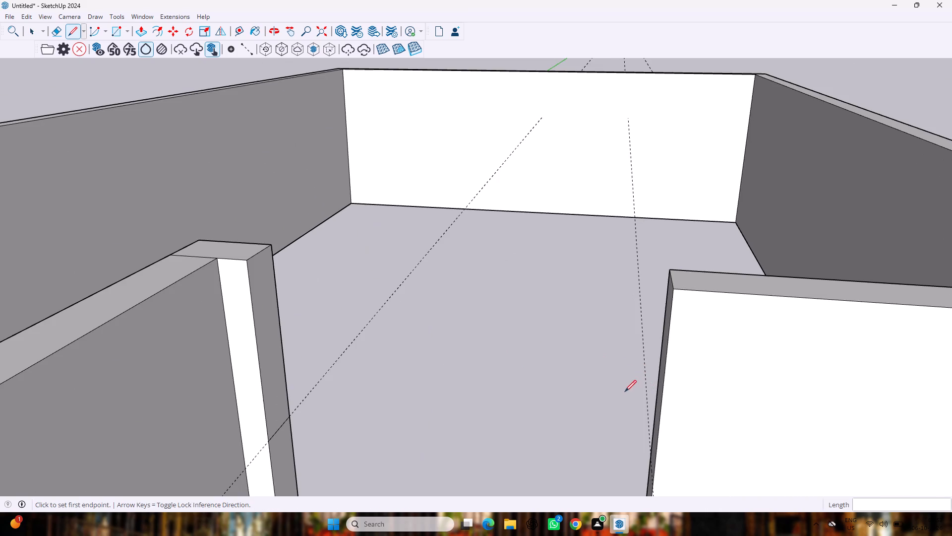
pyautogui.moveTo(647, 407); pyautogui.dragTo(776, 355, button='middle')
pyautogui.scroll(-7, 788, 338)
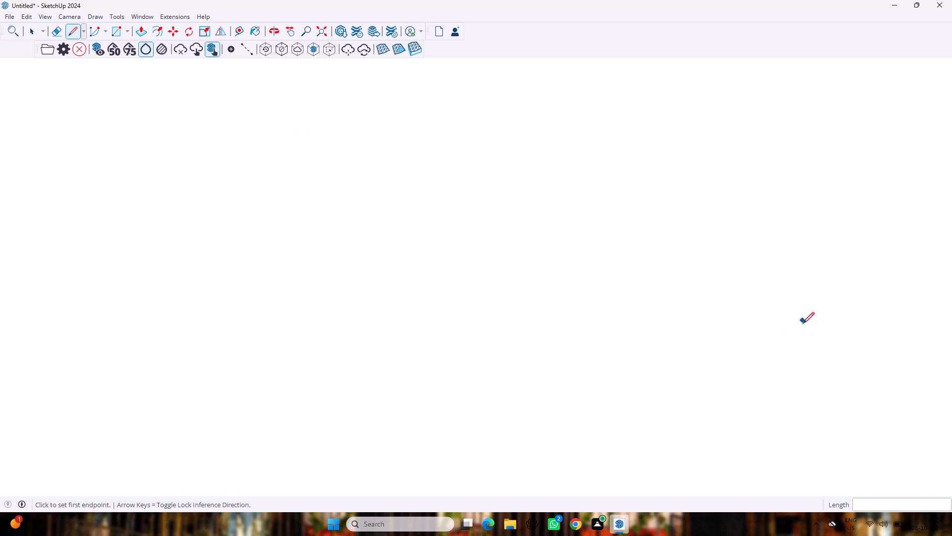
pyautogui.scroll(-20, 803, 324)
pyautogui.scroll(-11, 803, 324)
pyautogui.scroll(-12, 778, 288)
pyautogui.scroll(1, 778, 285)
pyautogui.scroll(-20, 778, 285)
pyautogui.scroll(-1, 778, 285)
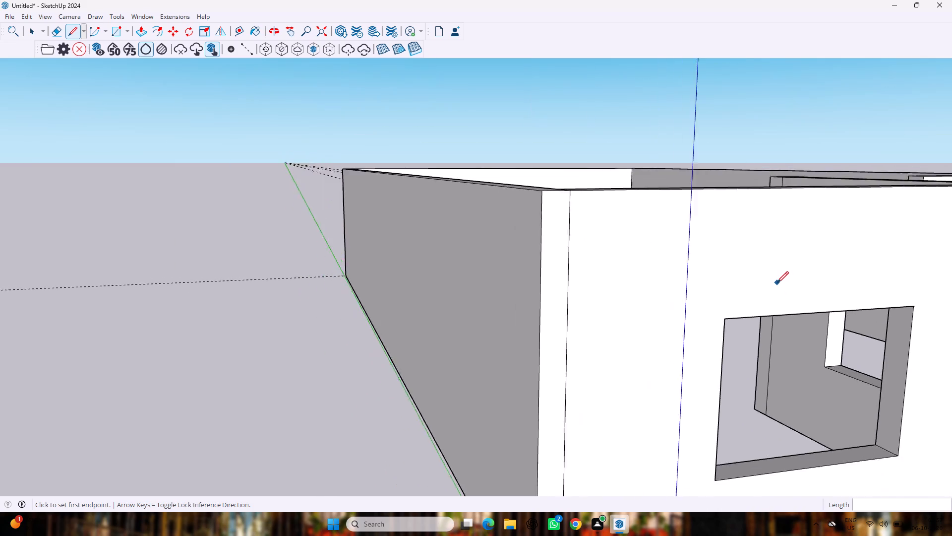
pyautogui.scroll(-2, 777, 283)
pyautogui.scroll(5, 804, 252)
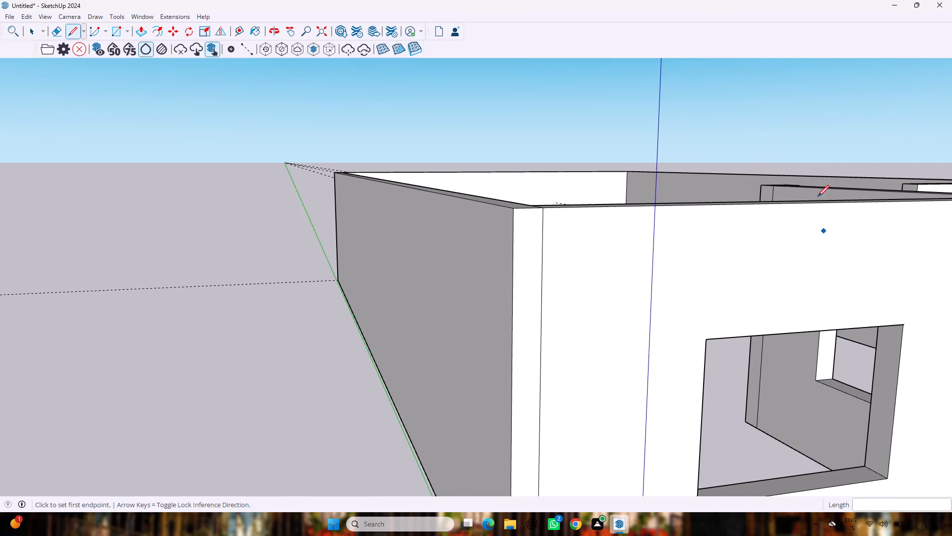
pyautogui.scroll(-8, 844, 150)
pyautogui.scroll(2, 901, 162)
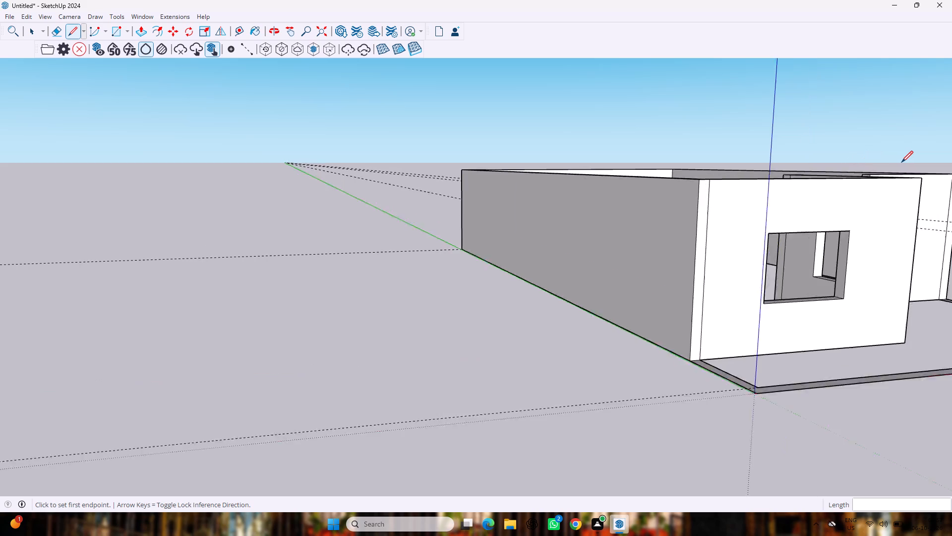
pyautogui.scroll(7, 901, 162)
pyautogui.moveTo(901, 178); pyautogui.dragTo(819, 223, button='middle')
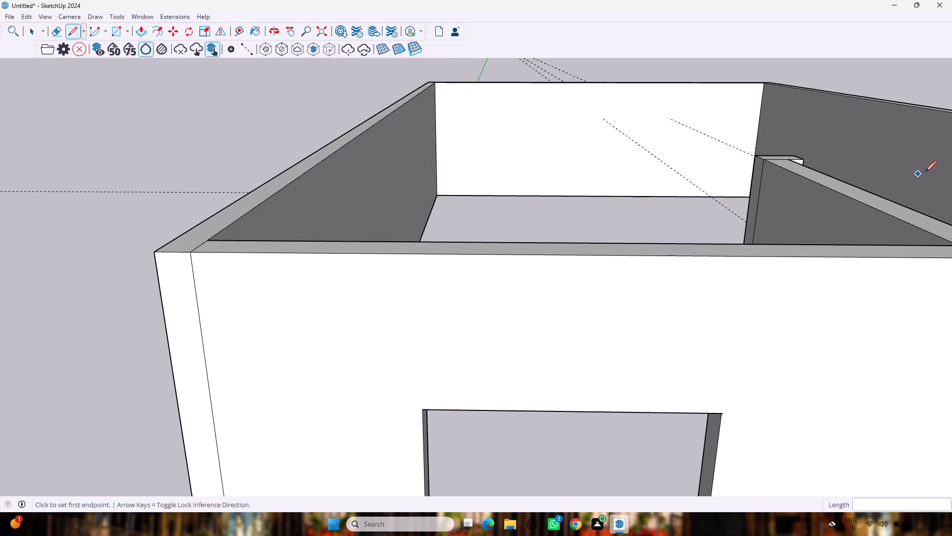
pyautogui.scroll(4, 924, 172)
pyautogui.scroll(-9, 925, 172)
pyautogui.scroll(-16, 951, 177)
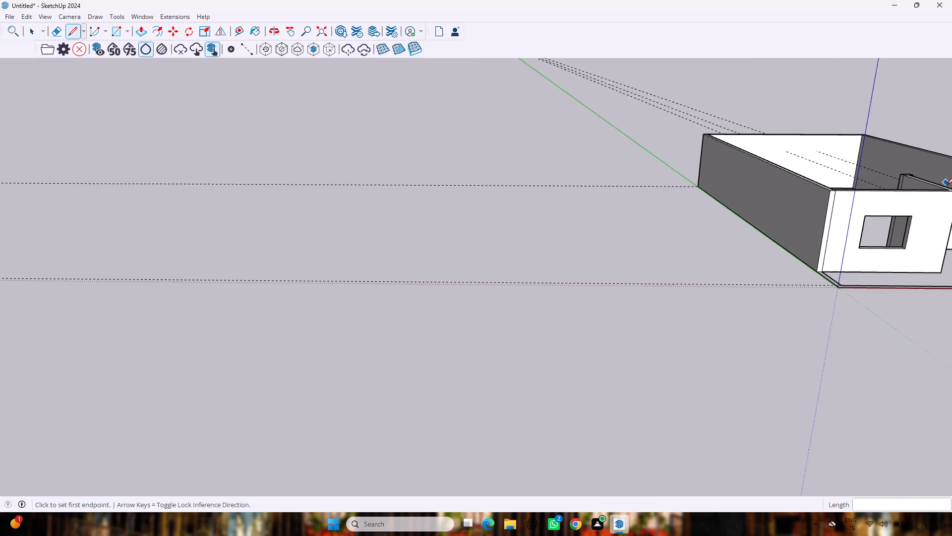
pyautogui.scroll(-15, 946, 186)
pyautogui.scroll(8, 951, 194)
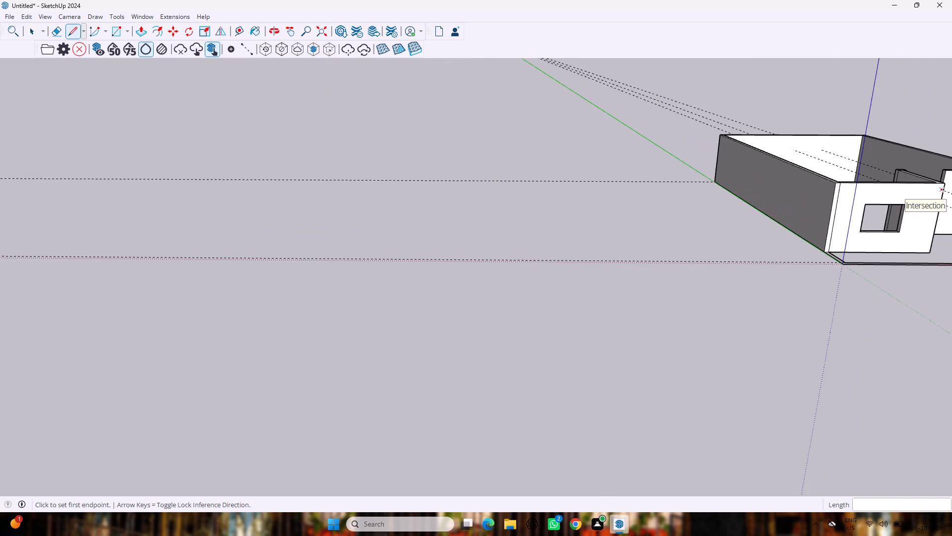
pyautogui.scroll(4, 951, 194)
pyautogui.scroll(-1, 951, 192)
pyautogui.scroll(16, 951, 192)
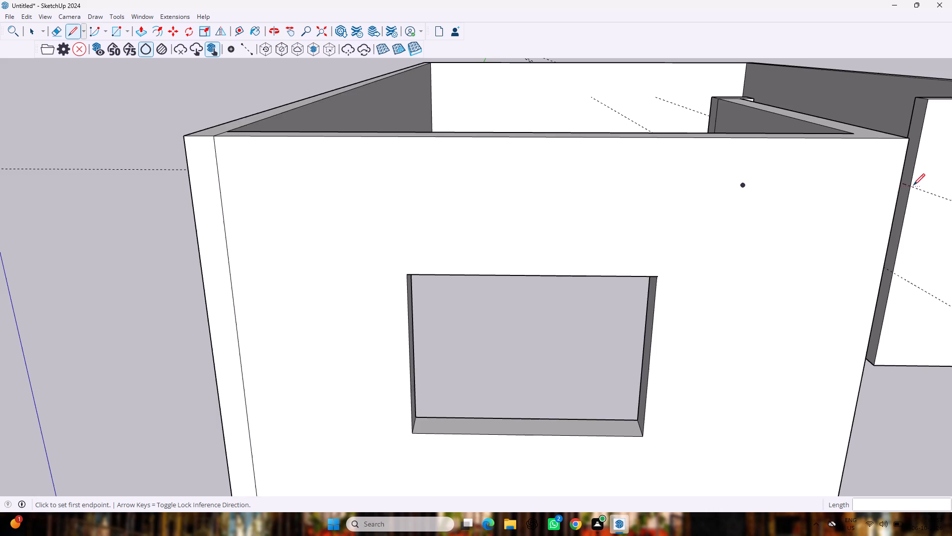
pyautogui.scroll(5, 887, 187)
pyautogui.scroll(1, 930, 203)
pyautogui.moveTo(931, 206); pyautogui.dragTo(905, 213, button='middle')
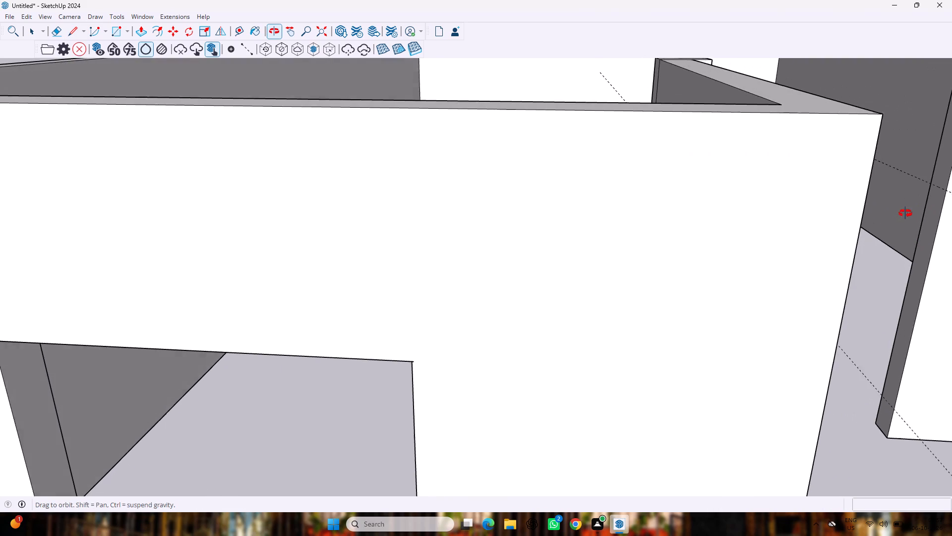
pyautogui.moveTo(905, 213); pyautogui.dragTo(903, 210, button='middle')
pyautogui.click(939, 186)
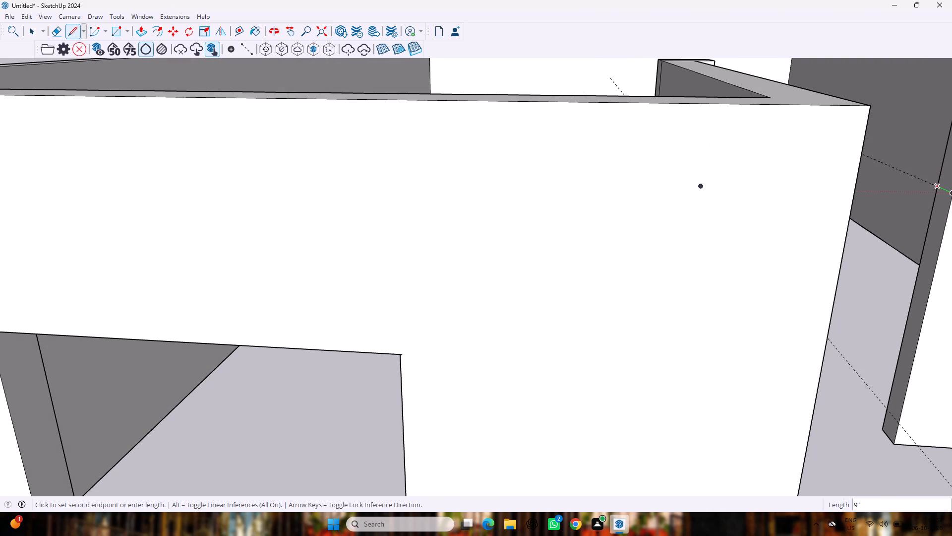
pyautogui.click(951, 197)
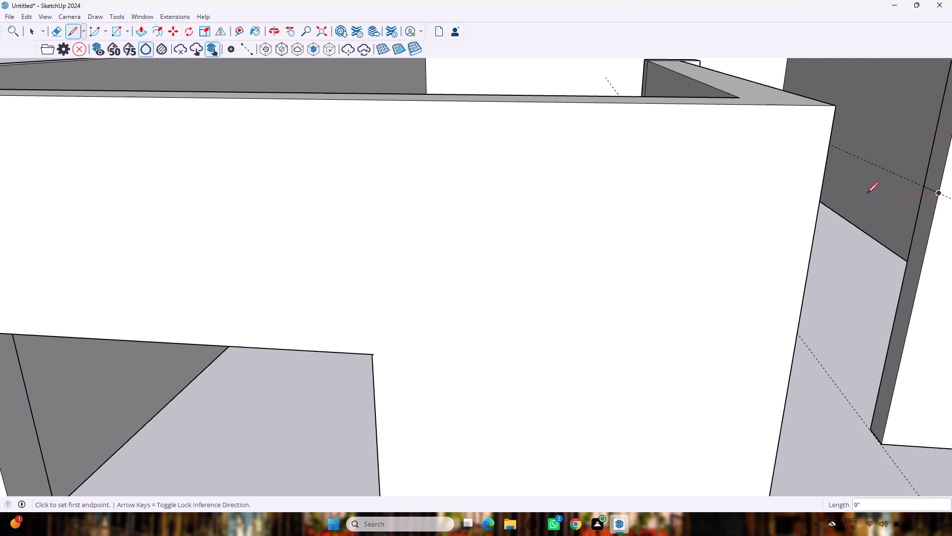
# Erase the two guides running across the stub's and the short wall's end faces.
pyautogui.moveTo(881, 195); pyautogui.dragTo(845, 221, button='middle')
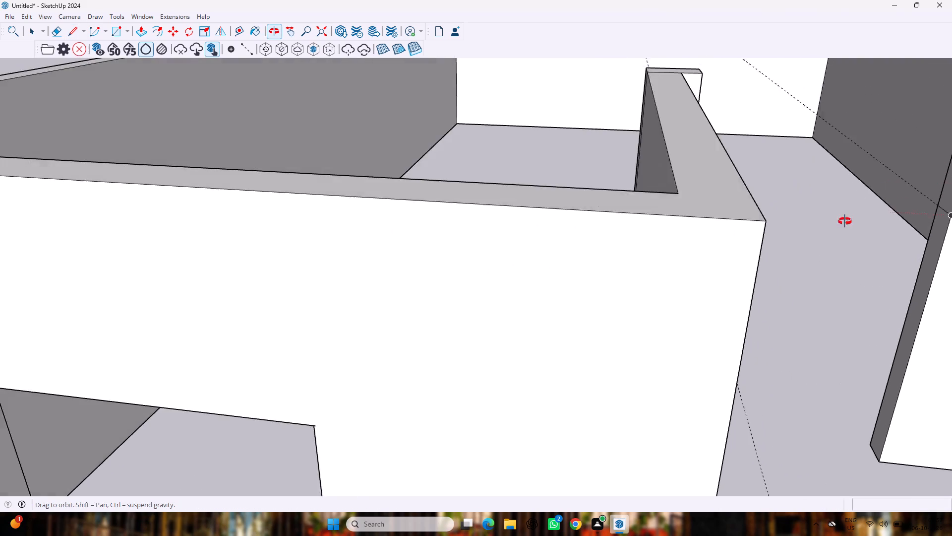
pyautogui.moveTo(845, 221); pyautogui.dragTo(824, 216, button='middle')
pyautogui.scroll(2, 775, 197)
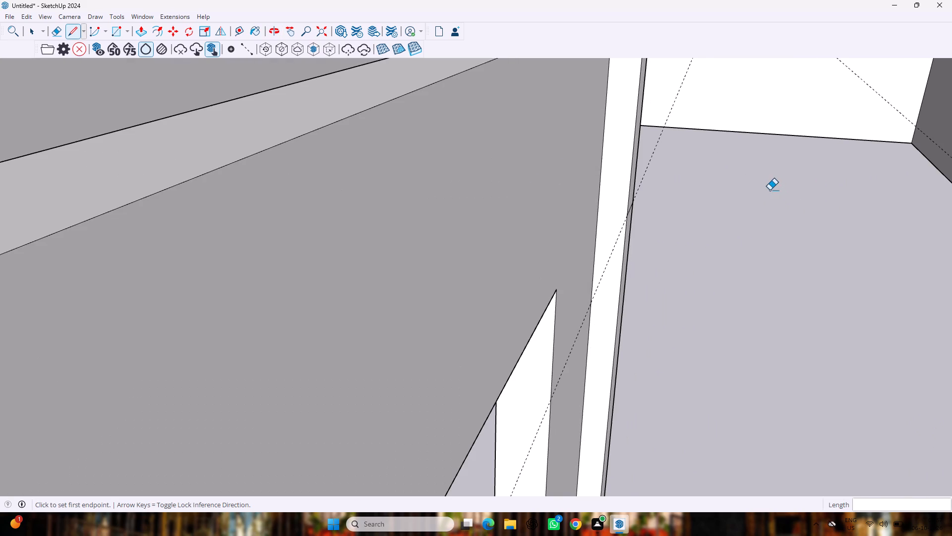
pyautogui.press('e')
pyautogui.moveTo(651, 121); pyautogui.dragTo(690, 141)
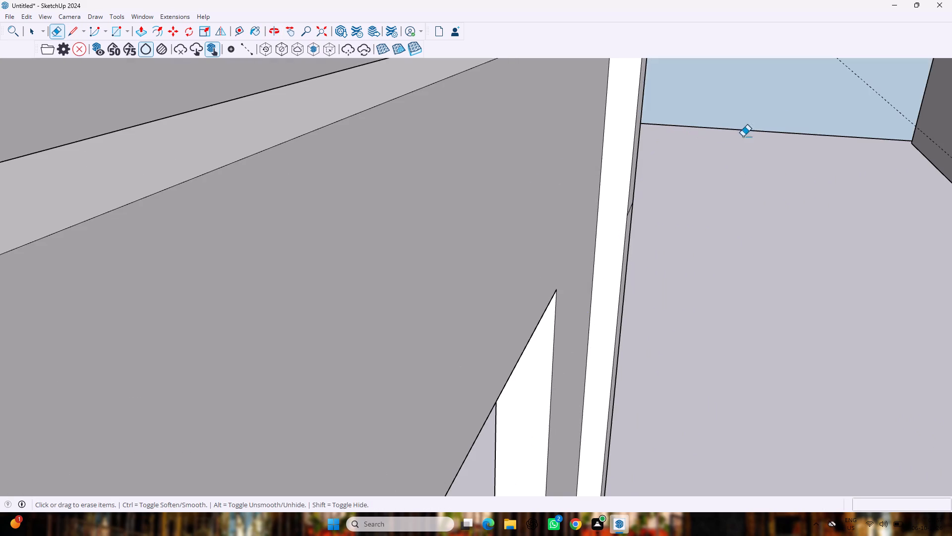
pyautogui.hotkey('ctrl', 'z')
pyautogui.moveTo(655, 167); pyautogui.dragTo(654, 167)
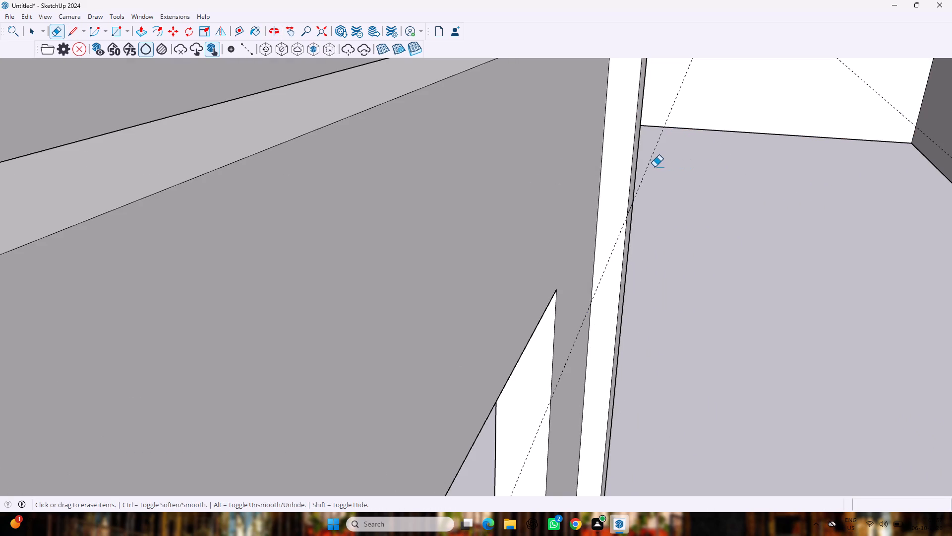
pyautogui.moveTo(654, 167); pyautogui.dragTo(640, 153)
pyautogui.moveTo(901, 96); pyautogui.dragTo(891, 120)
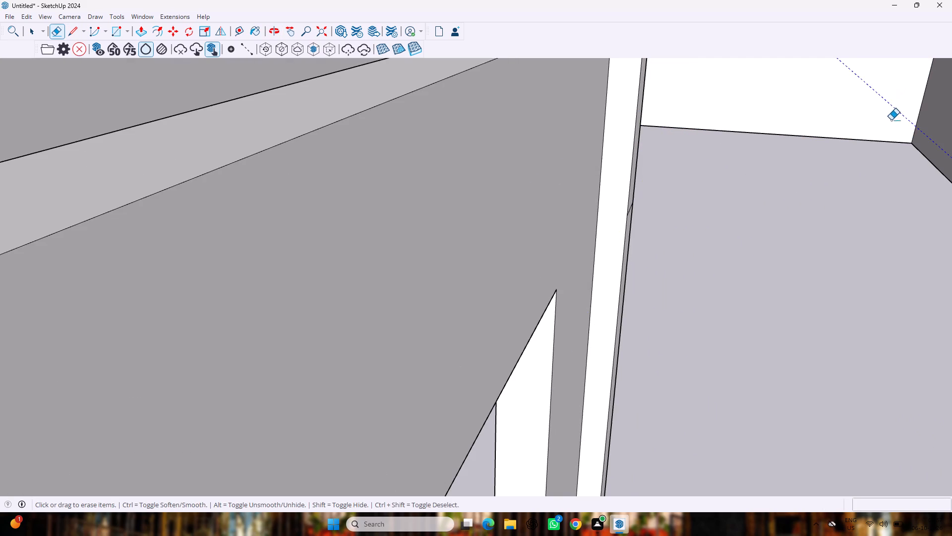
pyautogui.moveTo(891, 120); pyautogui.dragTo(891, 120)
# Push/pull the upper part of the short wall's end face about 5' 10 1/2" across the gap to the stub.
pyautogui.scroll(-7, 840, 199)
pyautogui.press('space')
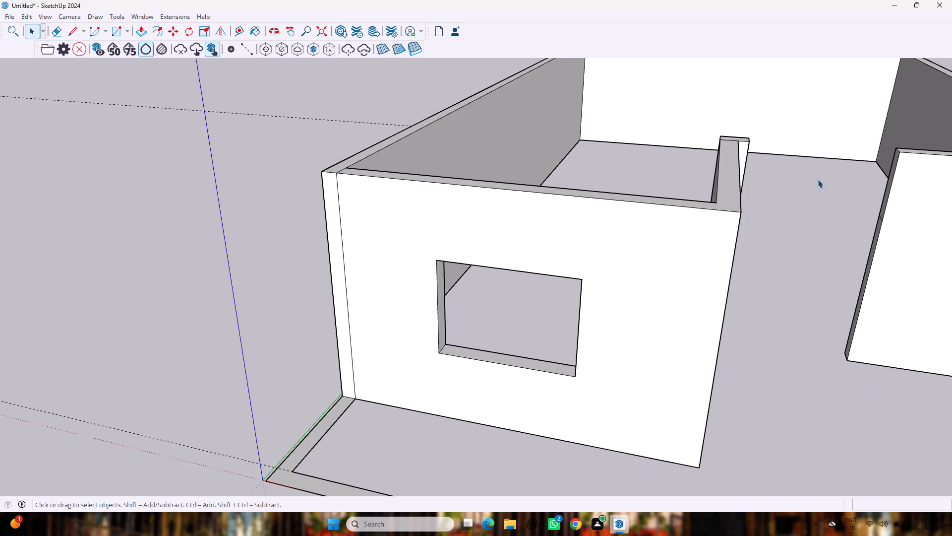
pyautogui.press('p')
pyautogui.scroll(3, 847, 173)
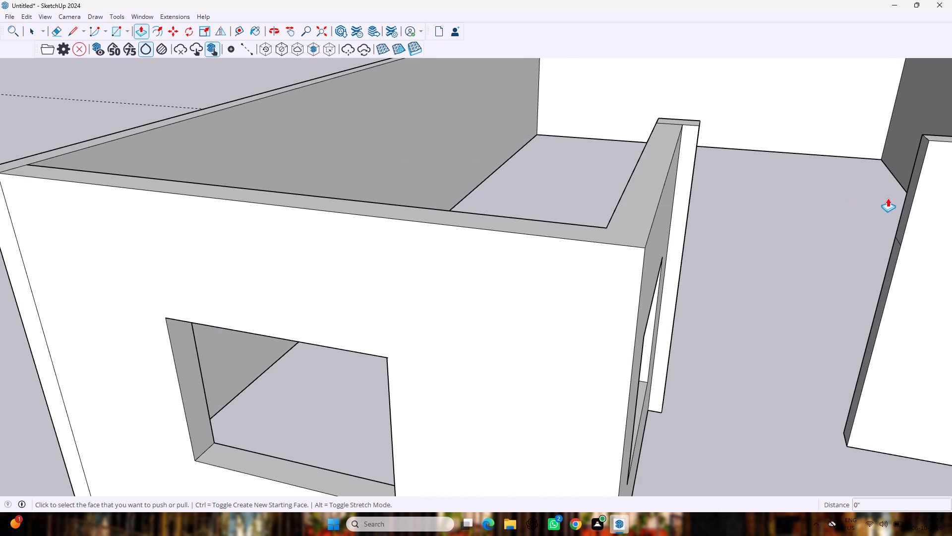
pyautogui.moveTo(911, 193); pyautogui.dragTo(909, 195)
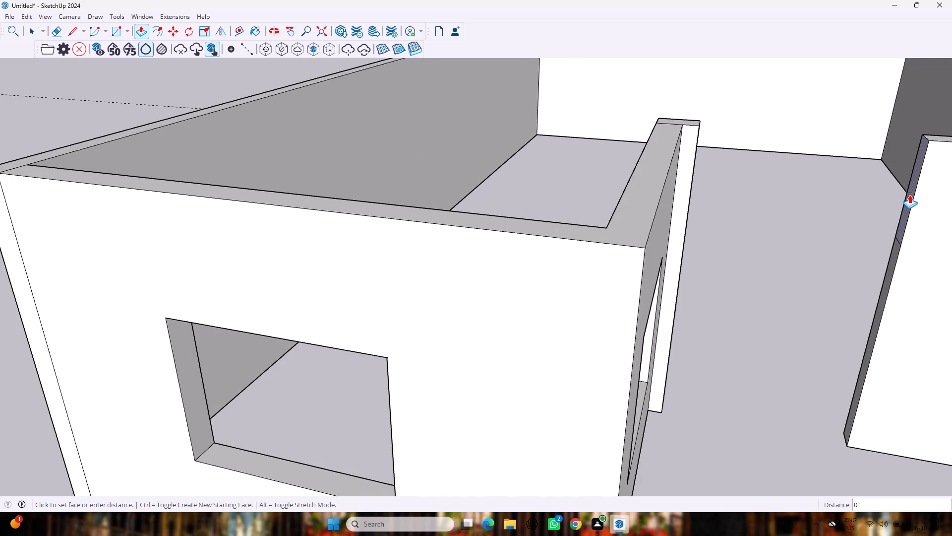
pyautogui.moveTo(909, 195); pyautogui.dragTo(674, 201)
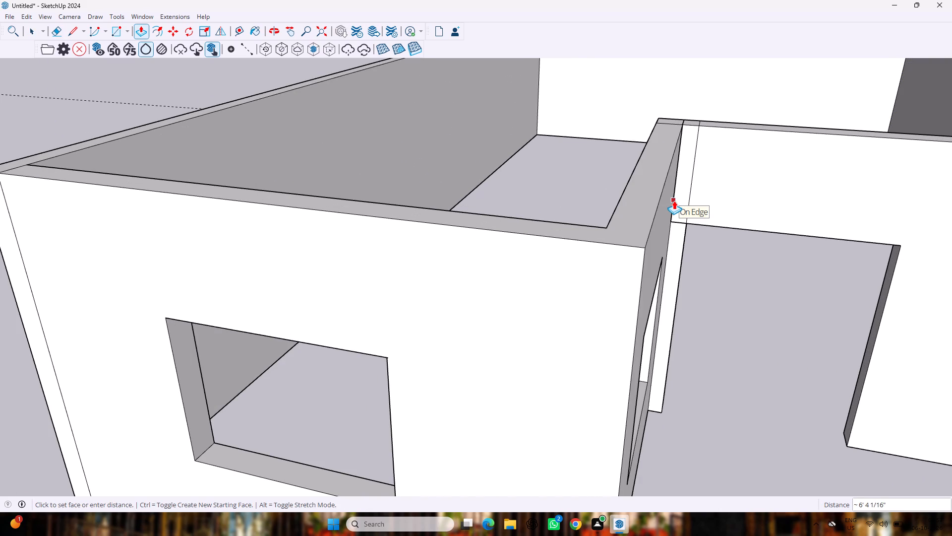
pyautogui.moveTo(674, 201); pyautogui.dragTo(688, 201)
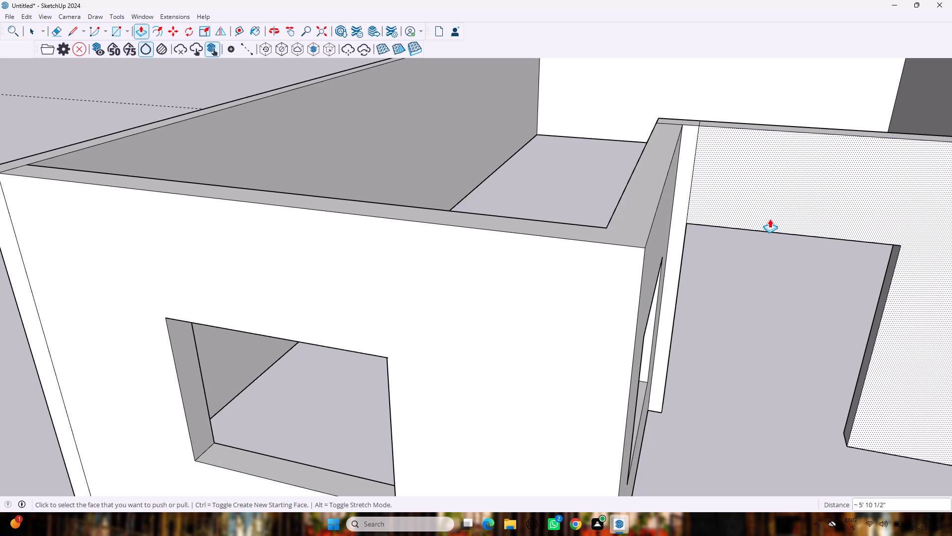
# Erase the vertical seam line between the lintel and the stub on the outer wall face.
pyautogui.press('space')
pyautogui.press('e')
pyautogui.moveTo(711, 181); pyautogui.dragTo(702, 179)
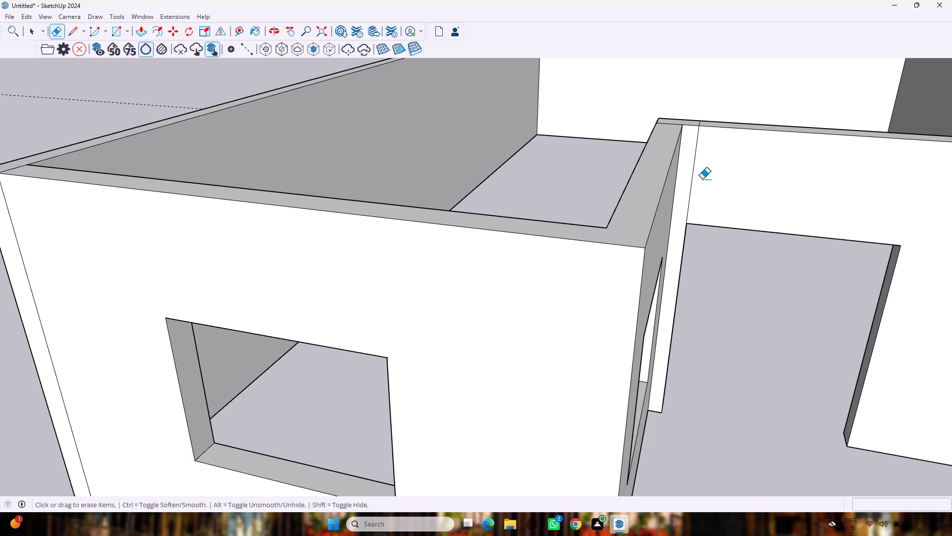
pyautogui.moveTo(702, 179); pyautogui.dragTo(684, 175)
# Erase the seam lines on the wall tops where the stub meets the side window wall and the lintel.
pyautogui.moveTo(714, 106); pyautogui.dragTo(718, 141, button='middle')
pyautogui.scroll(2, 718, 138)
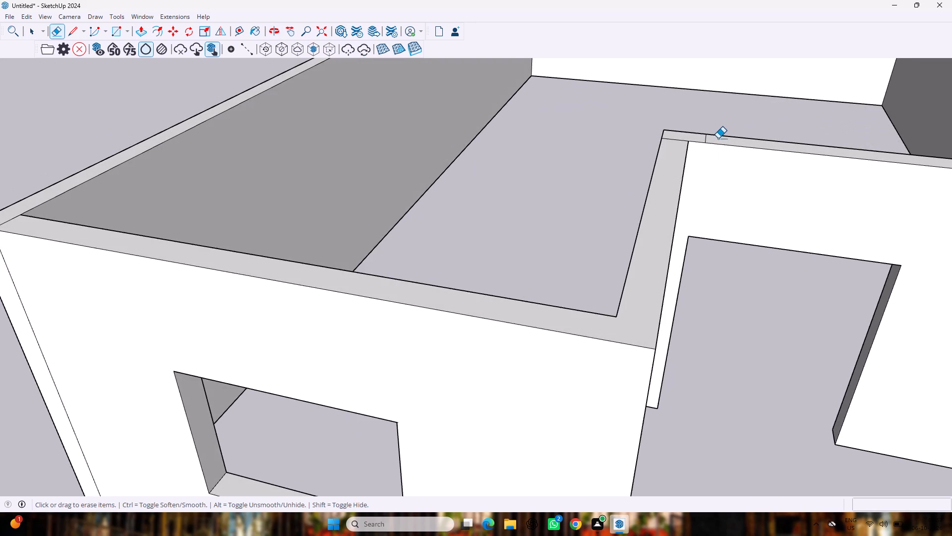
pyautogui.scroll(2, 718, 138)
pyautogui.moveTo(714, 142); pyautogui.dragTo(662, 143)
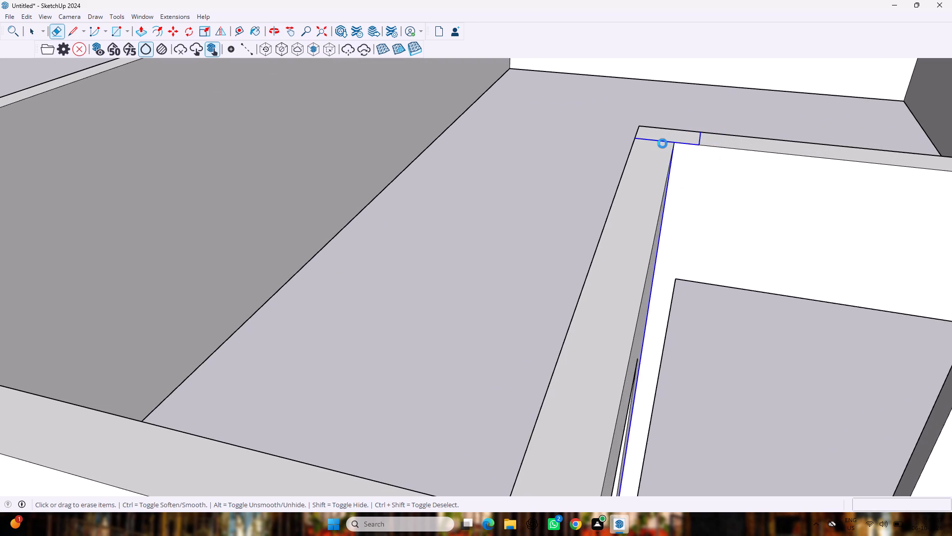
pyautogui.moveTo(662, 143); pyautogui.dragTo(659, 145)
pyautogui.hotkey('ctrl', 'z')
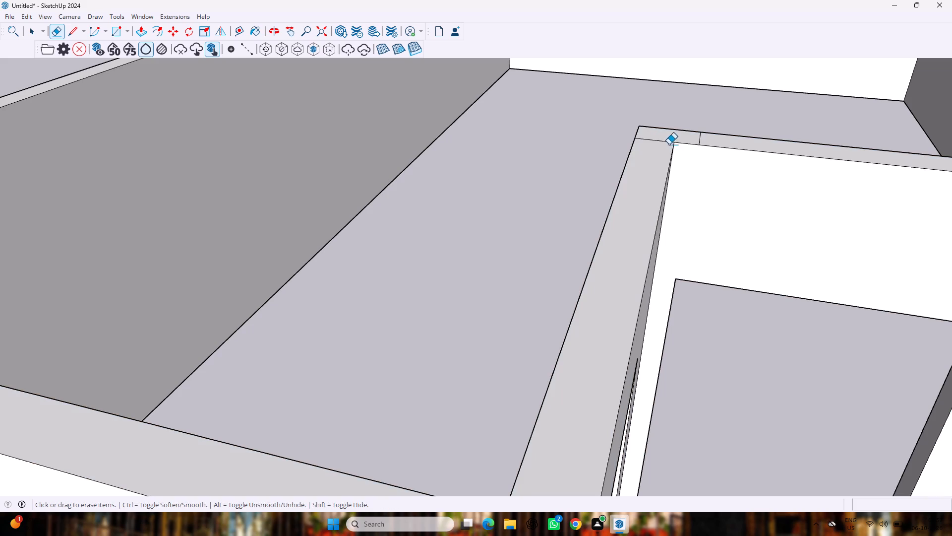
pyautogui.moveTo(662, 142); pyautogui.dragTo(655, 151)
pyautogui.moveTo(694, 137); pyautogui.dragTo(722, 146)
pyautogui.hotkey('ctrl', 'z')
pyautogui.moveTo(706, 142); pyautogui.dragTo(704, 143)
pyautogui.moveTo(704, 143); pyautogui.dragTo(689, 143)
pyautogui.hotkey('ctrl', 'z')
pyautogui.moveTo(692, 133); pyautogui.dragTo(697, 138)
pyautogui.moveTo(697, 138); pyautogui.dragTo(706, 139)
# Erase the vertical seam line beside the stub corner on the room-side face of the side window wall.
pyautogui.moveTo(617, 131); pyautogui.dragTo(790, 159, button='middle')
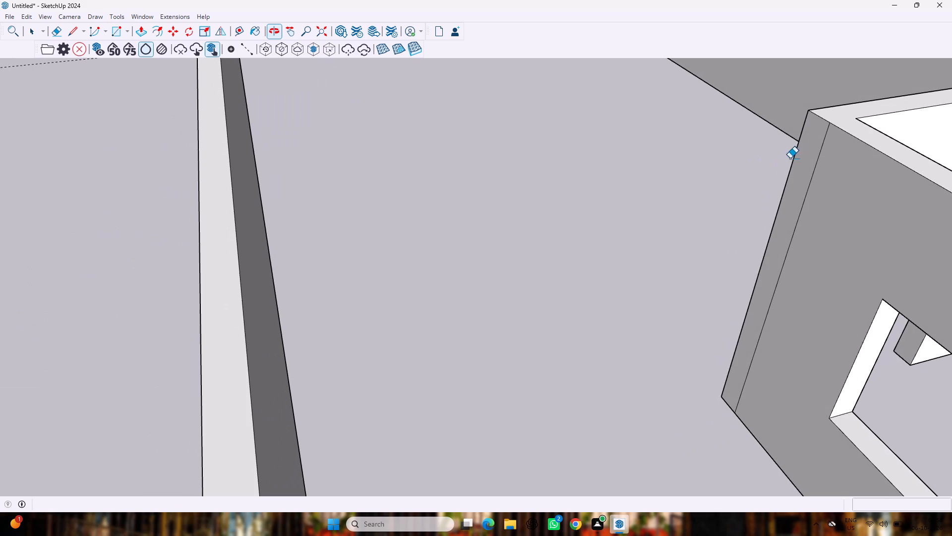
pyautogui.moveTo(807, 150); pyautogui.dragTo(841, 168)
# Erase the vertical and top seam lines where the front window wall meets the long side wall.
pyautogui.scroll(-9, 845, 166)
pyautogui.scroll(1, 803, 160)
pyautogui.scroll(-3, 803, 161)
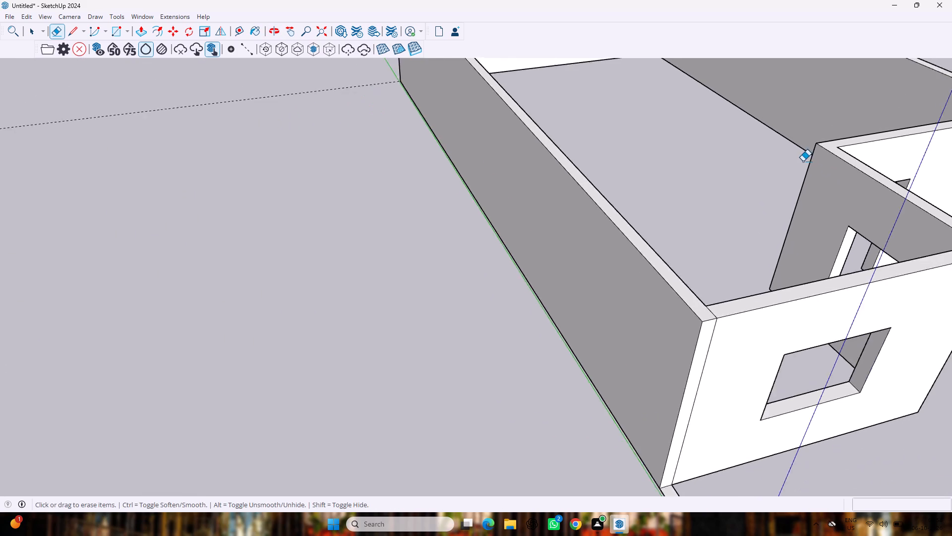
pyautogui.scroll(7, 762, 278)
pyautogui.moveTo(739, 294); pyautogui.dragTo(715, 298)
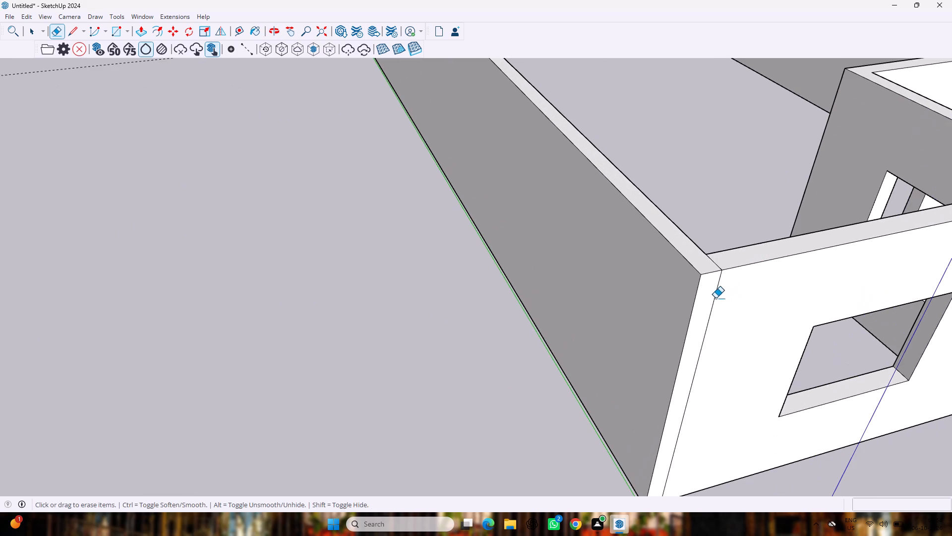
pyautogui.moveTo(715, 298); pyautogui.dragTo(705, 298)
pyautogui.moveTo(728, 263); pyautogui.dragTo(700, 265)
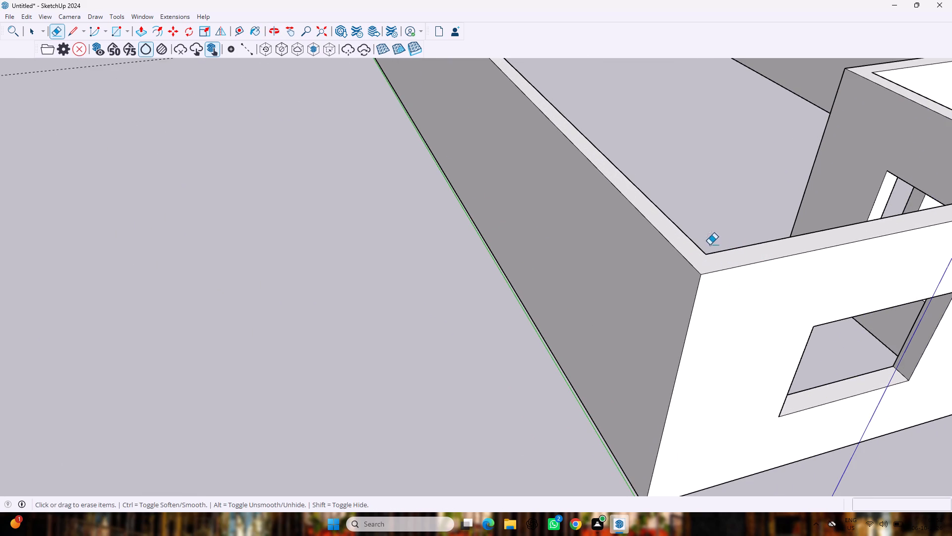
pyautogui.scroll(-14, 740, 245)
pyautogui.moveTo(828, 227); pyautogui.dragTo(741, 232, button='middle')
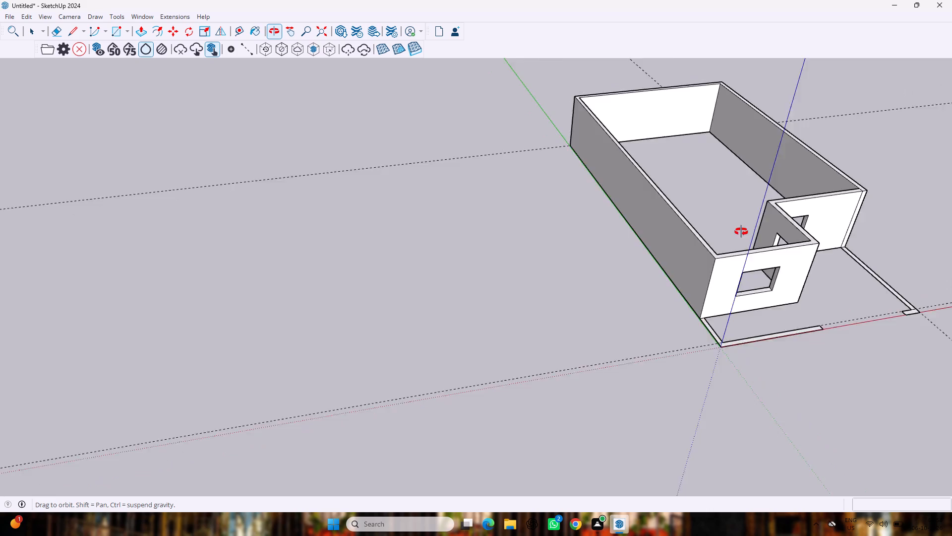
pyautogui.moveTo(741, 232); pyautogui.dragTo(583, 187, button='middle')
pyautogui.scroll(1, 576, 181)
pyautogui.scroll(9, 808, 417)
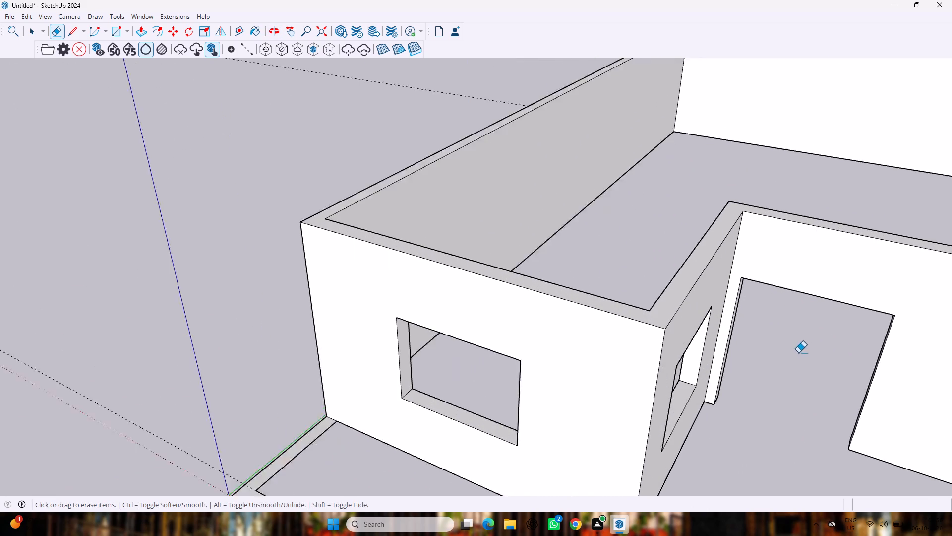
# Push/Pull the doorway jamb farther from the side window wall 9" into the opening to narrow the doorway.
pyautogui.moveTo(830, 399); pyautogui.dragTo(812, 324, button='middle')
pyautogui.scroll(1, 816, 366)
pyautogui.scroll(-3, 811, 325)
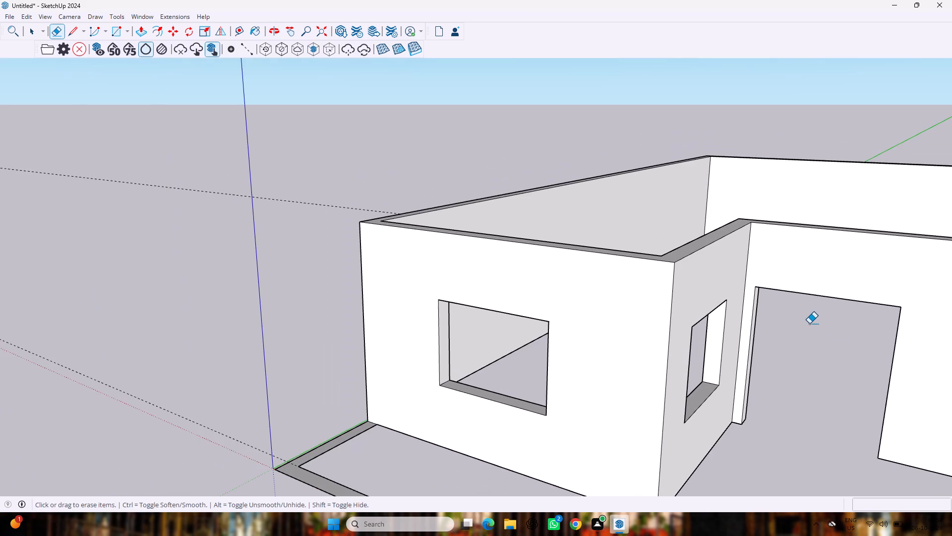
pyautogui.press('p')
pyautogui.moveTo(832, 331); pyautogui.dragTo(862, 341, button='middle')
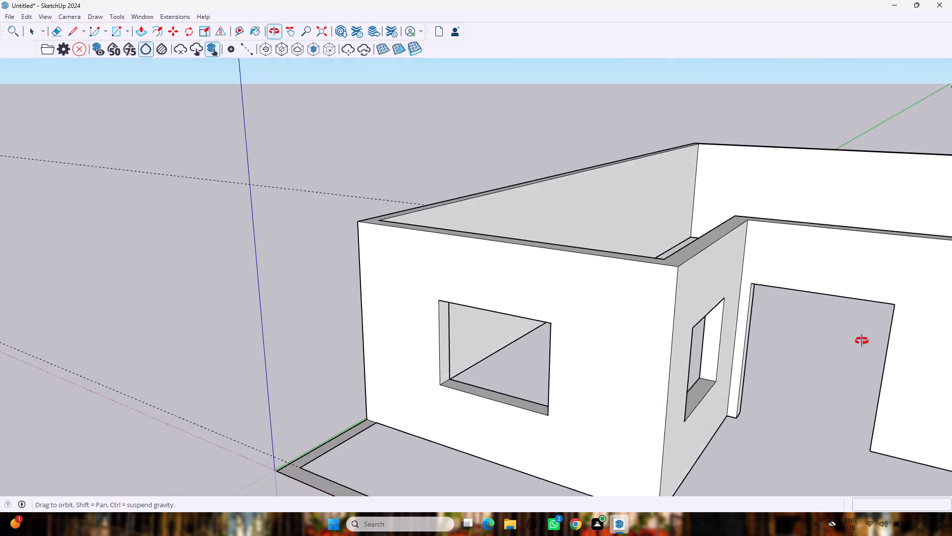
pyautogui.moveTo(862, 341); pyautogui.dragTo(951, 265, button='middle')
pyautogui.moveTo(659, 265); pyautogui.dragTo(697, 303, button='middle')
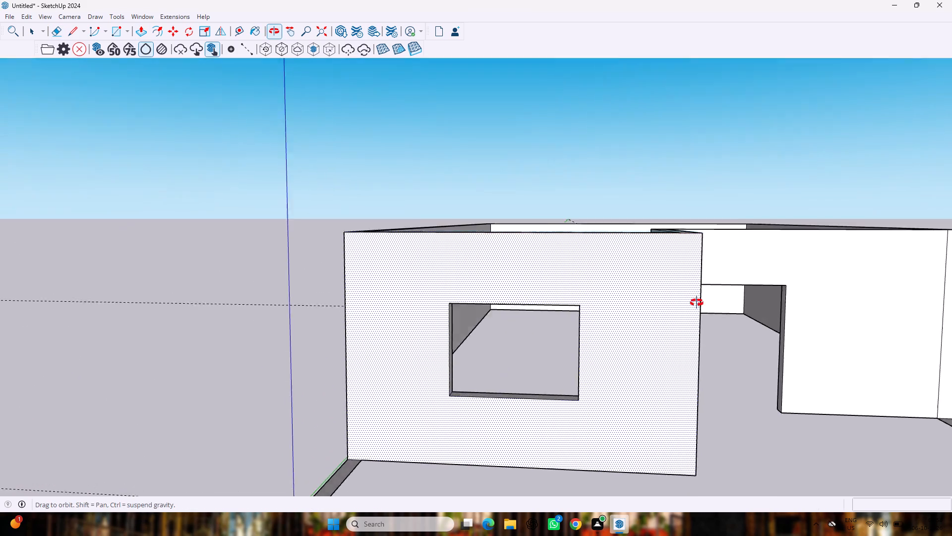
pyautogui.moveTo(697, 303); pyautogui.dragTo(778, 313, button='middle')
pyautogui.scroll(9, 715, 295)
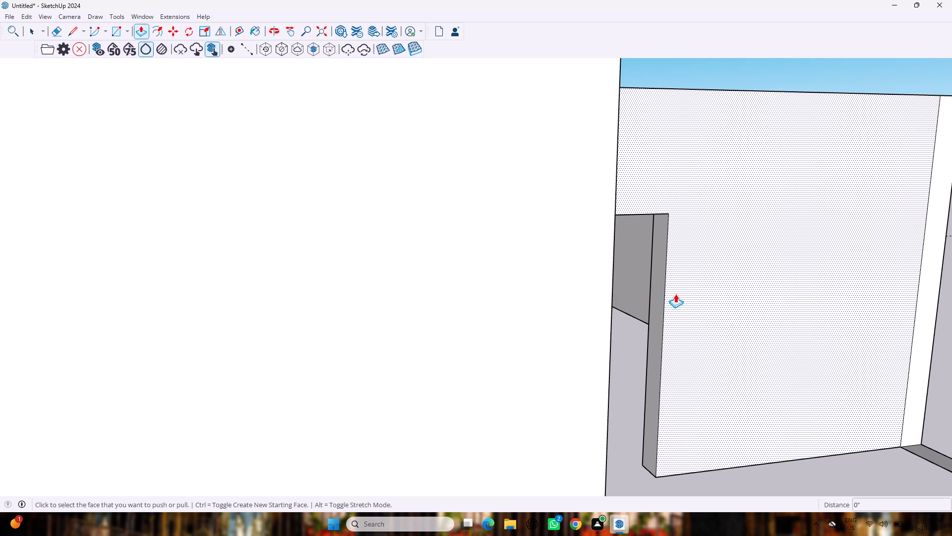
pyautogui.moveTo(654, 301); pyautogui.dragTo(628, 310)
# Push/Pull the same doorway jamb about 3 1/16" farther into the opening.
pyautogui.moveTo(706, 138); pyautogui.dragTo(596, 145, button='middle')
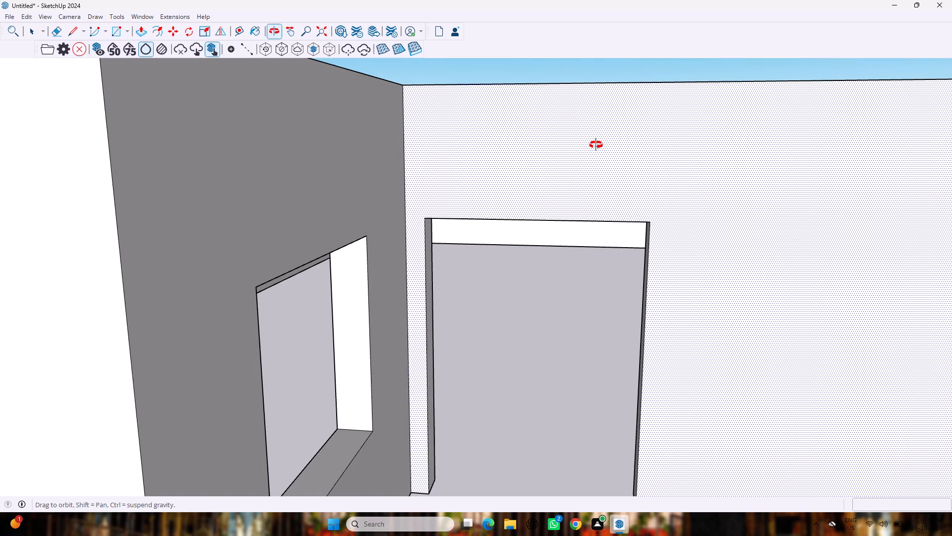
pyautogui.moveTo(596, 145); pyautogui.dragTo(596, 144, button='middle')
pyautogui.scroll(-8, 632, 126)
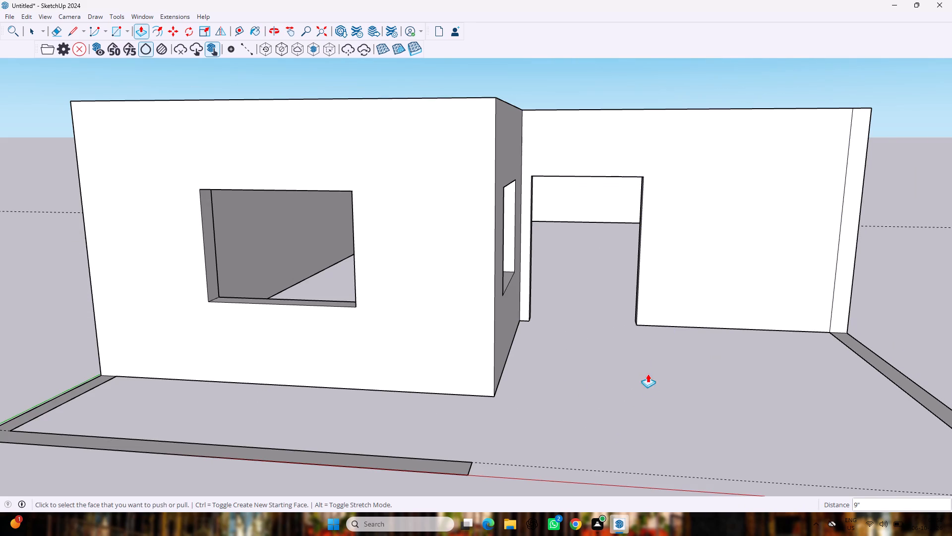
pyautogui.moveTo(605, 293); pyautogui.dragTo(733, 248, button='middle')
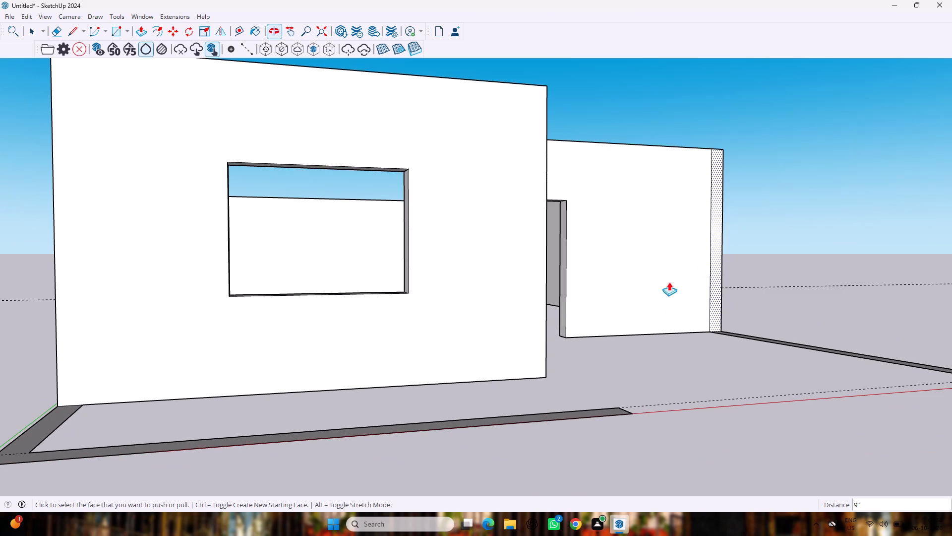
pyautogui.moveTo(562, 311); pyautogui.dragTo(558, 311)
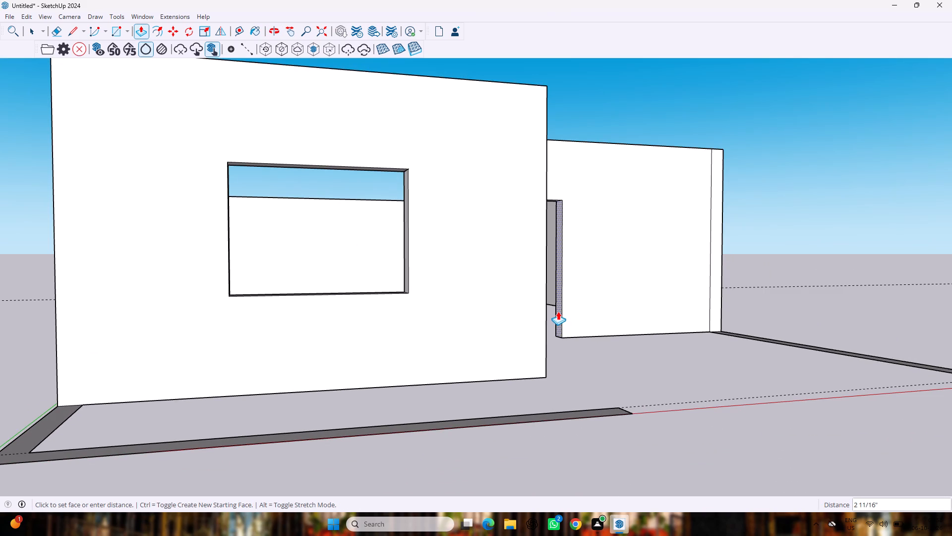
pyautogui.moveTo(558, 311); pyautogui.dragTo(557, 311)
# Erase the vertical seam line near the outer corner of the doorway wall's exterior face.
pyautogui.moveTo(664, 101); pyautogui.dragTo(562, 135, button='middle')
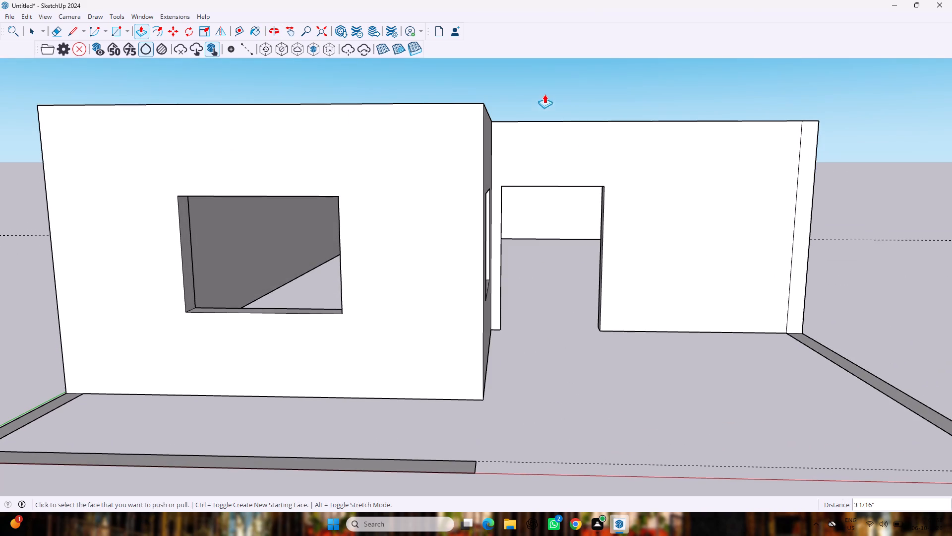
pyautogui.moveTo(629, 68); pyautogui.dragTo(489, 76, button='middle')
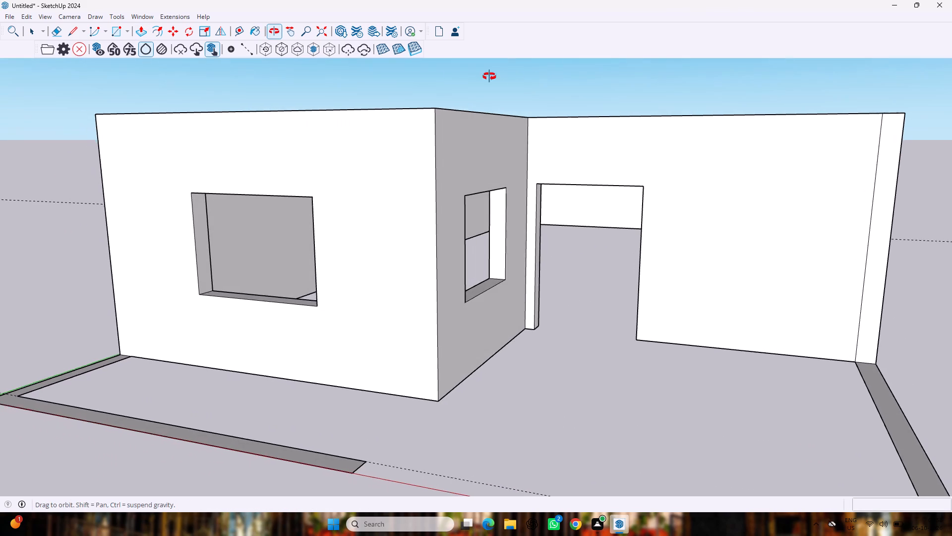
pyautogui.moveTo(489, 76); pyautogui.dragTo(484, 58, button='middle')
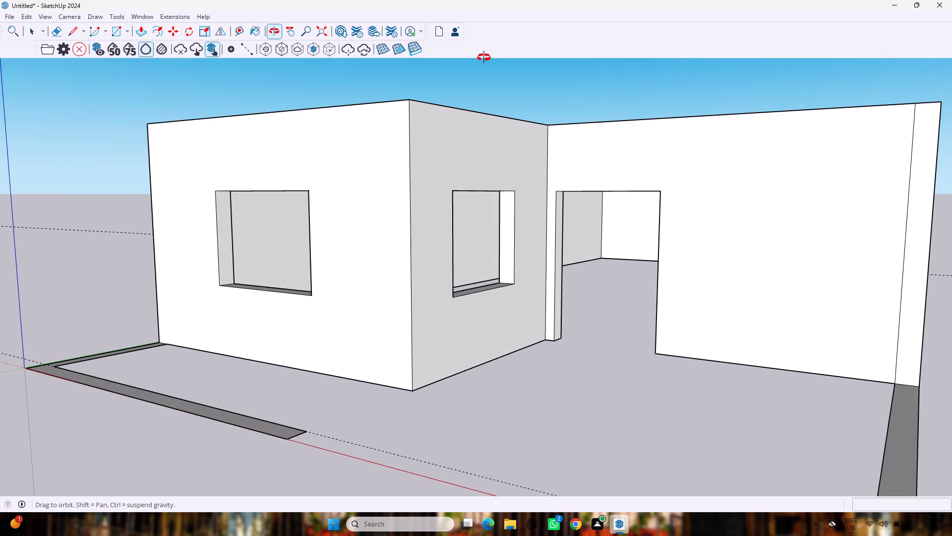
pyautogui.moveTo(484, 58); pyautogui.dragTo(486, 61, button='middle')
pyautogui.press('e')
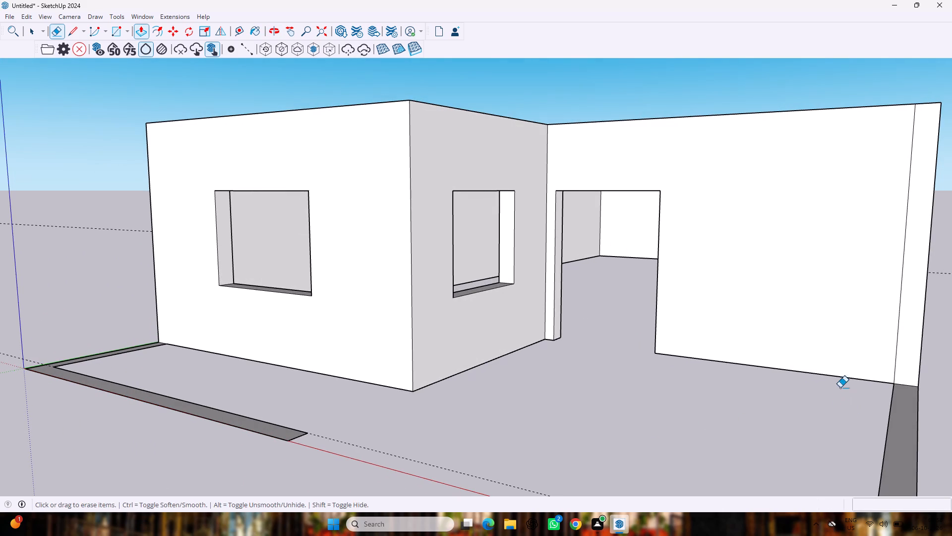
pyautogui.moveTo(887, 323); pyautogui.dragTo(903, 323)
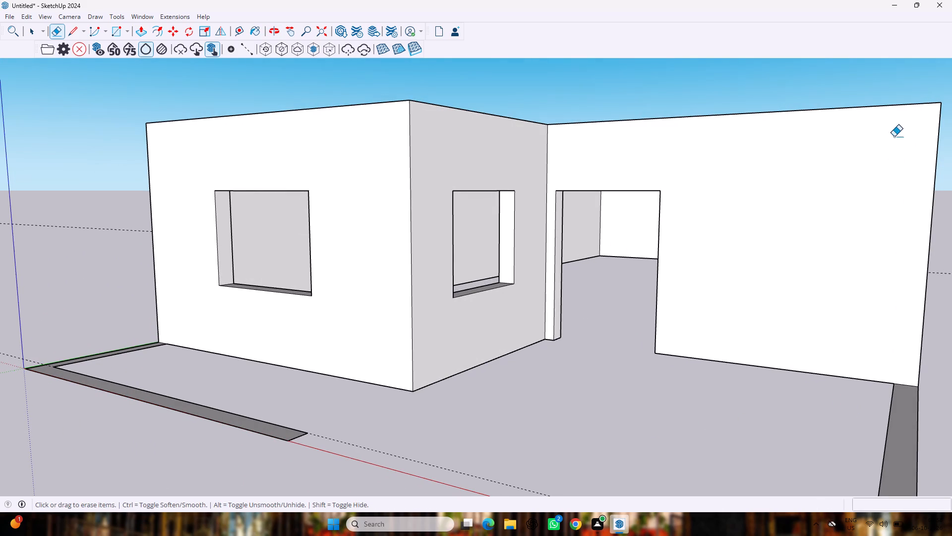
# Erase the seam line on the wall top where the doorway wall meets the adjoining long side wall.
pyautogui.moveTo(896, 137); pyautogui.dragTo(914, 306, button='middle')
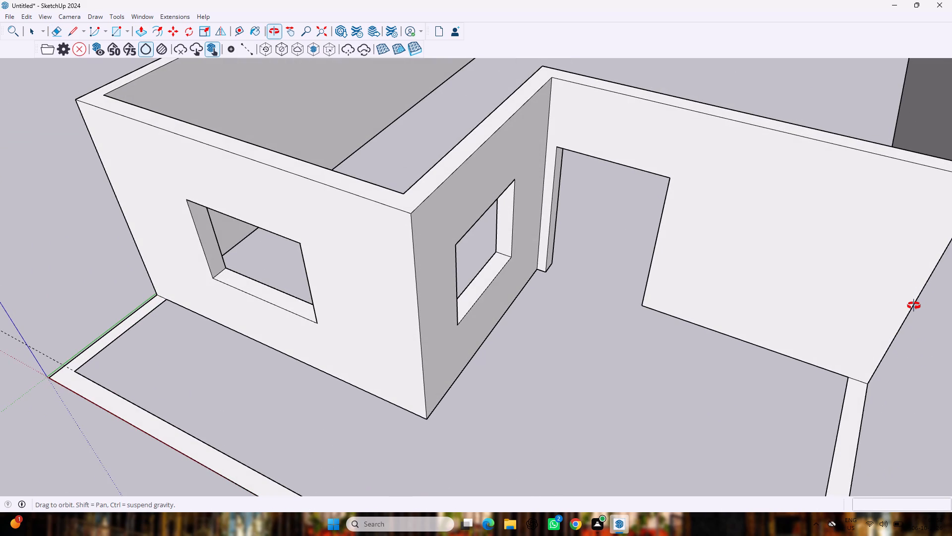
pyautogui.moveTo(914, 306); pyautogui.dragTo(913, 303, button='middle')
pyautogui.scroll(-5, 708, 284)
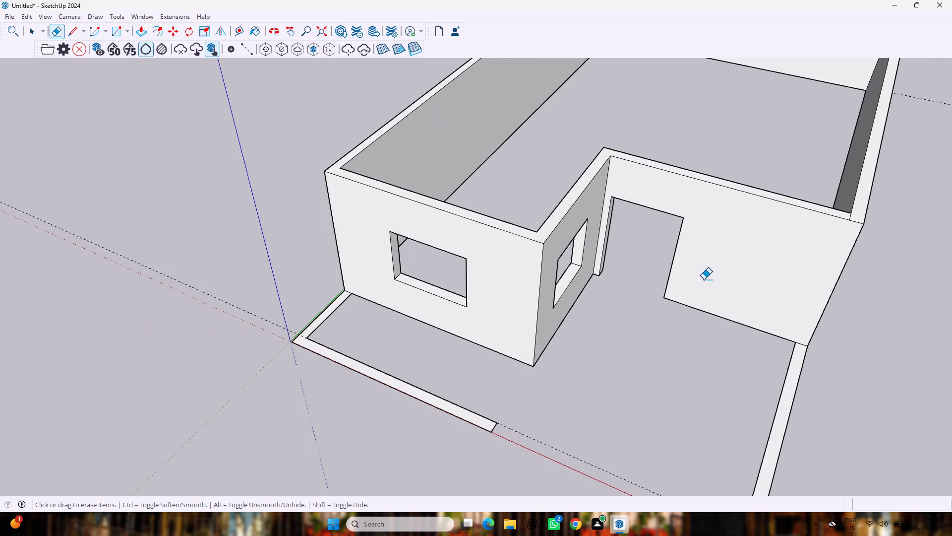
pyautogui.moveTo(855, 271); pyautogui.dragTo(780, 224, button='middle')
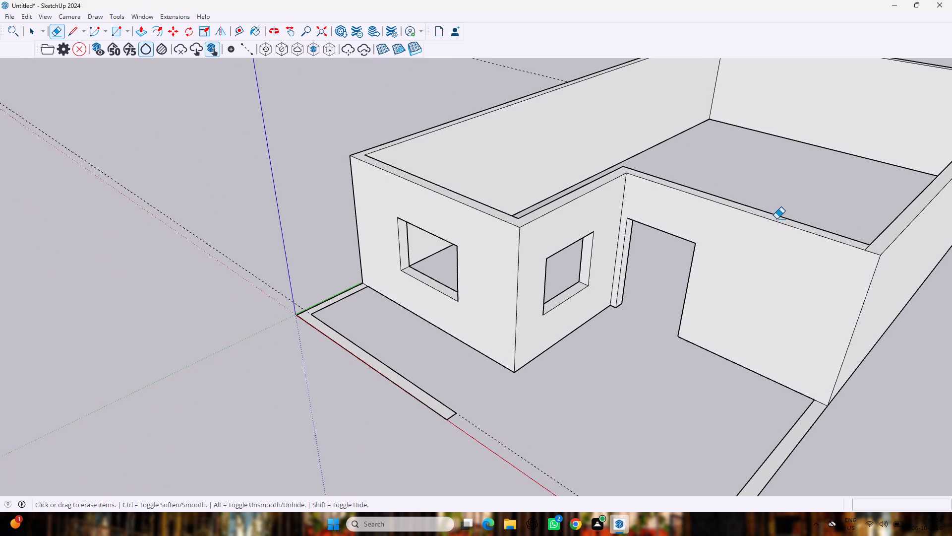
pyautogui.scroll(13, 887, 239)
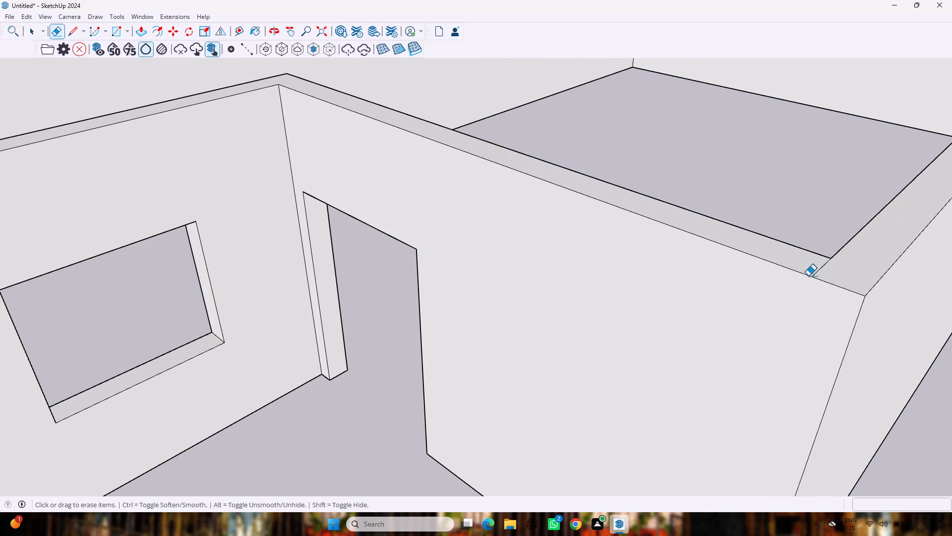
pyautogui.moveTo(802, 264); pyautogui.dragTo(829, 275)
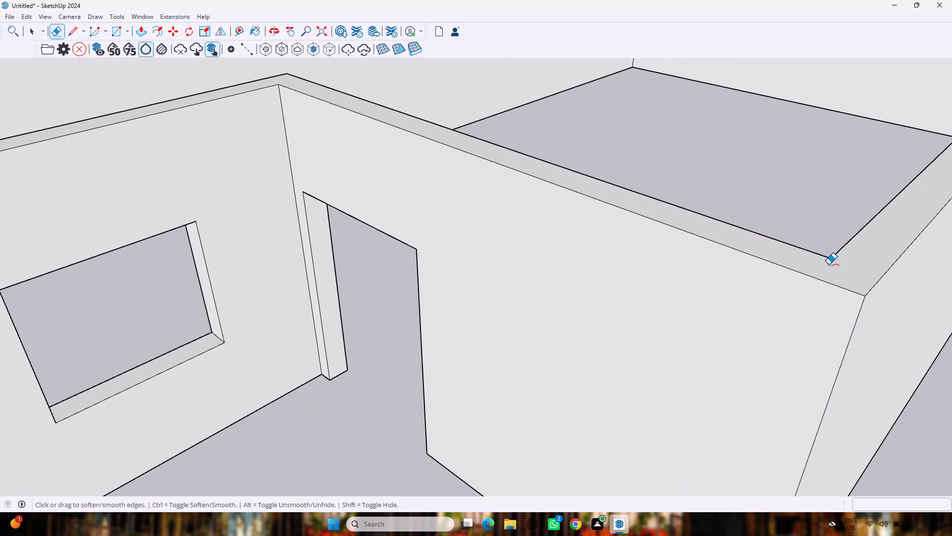
# Save the model as Untitled in the kitchen folder on the Windows-SSD (C:) drive.
pyautogui.hotkey('ctrl', 's')
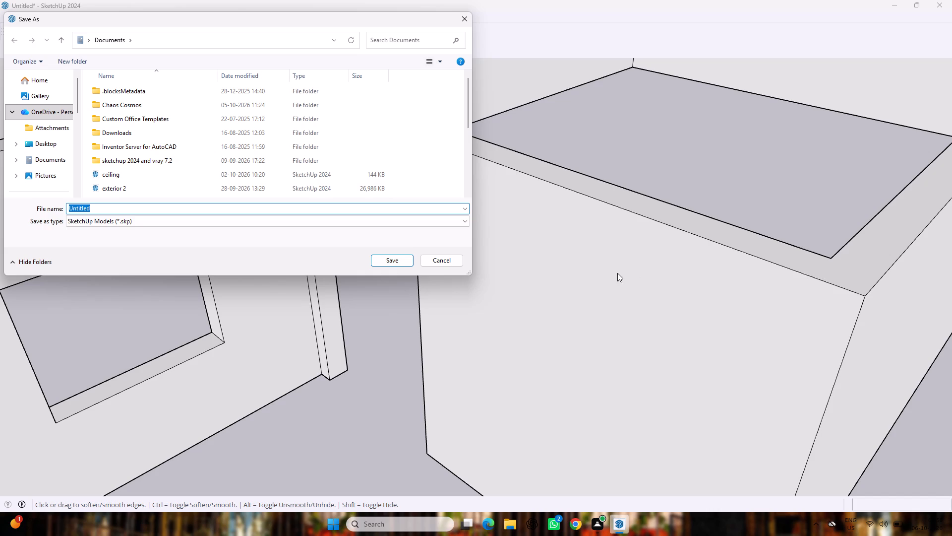
pyautogui.scroll(-7, 37, 189)
pyautogui.click(58, 157)
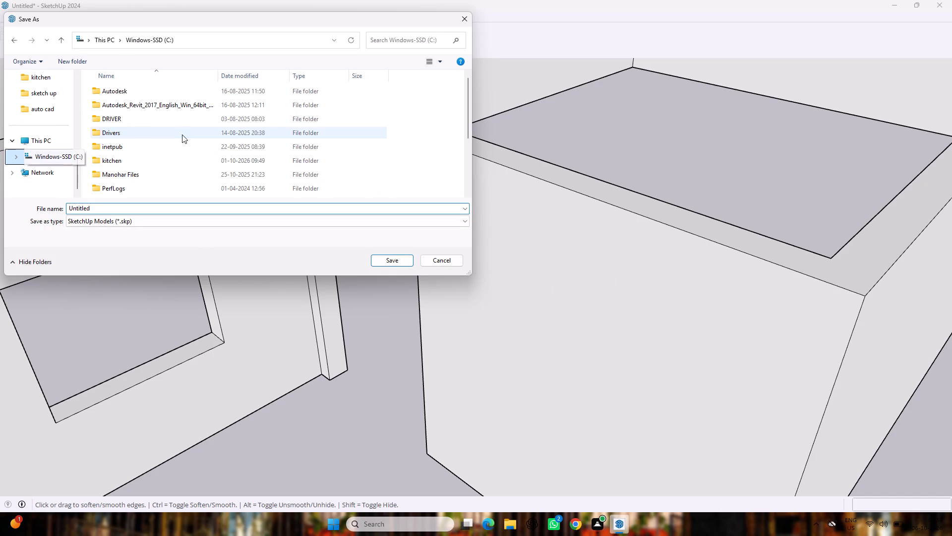
pyautogui.scroll(-3, 154, 158)
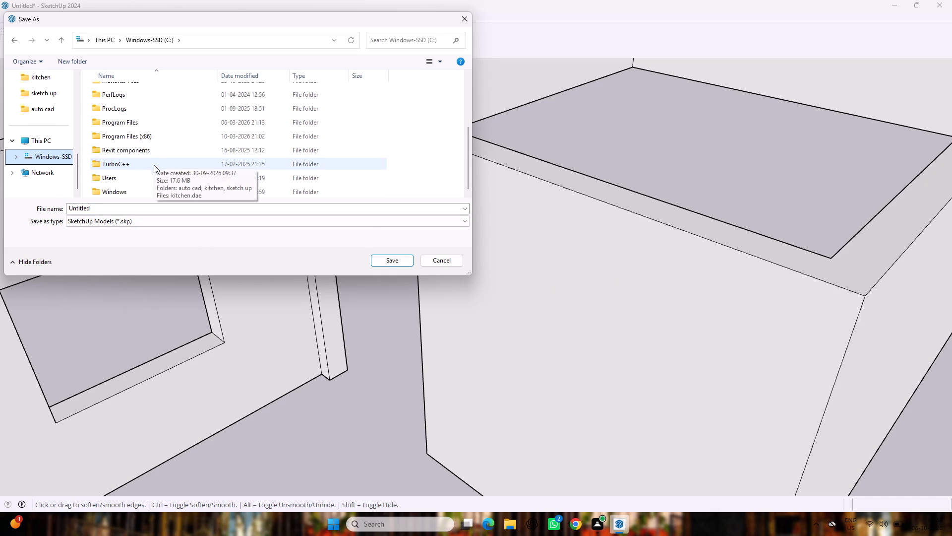
pyautogui.scroll(-4, 155, 177)
pyautogui.scroll(7, 155, 164)
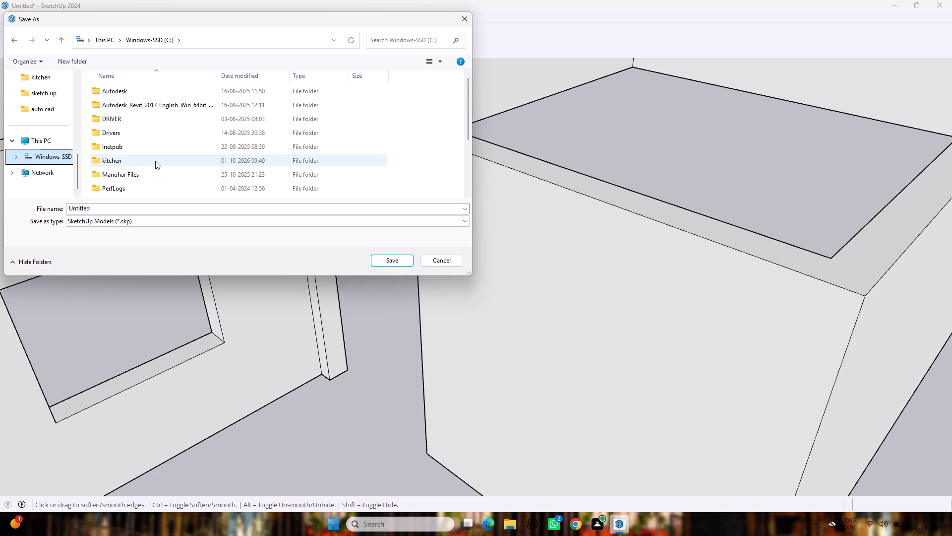
pyautogui.scroll(8, 155, 161)
pyautogui.scroll(-10, 155, 136)
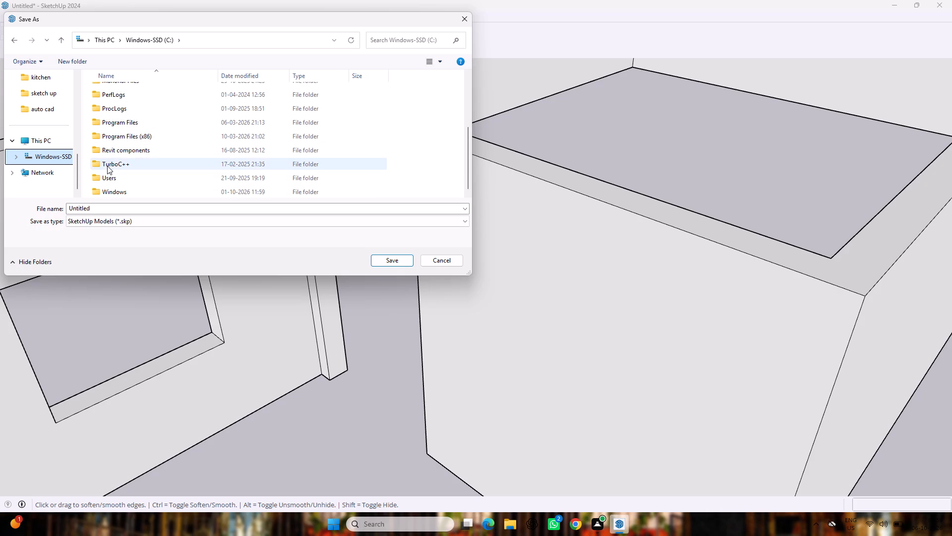
pyautogui.scroll(2, 119, 149)
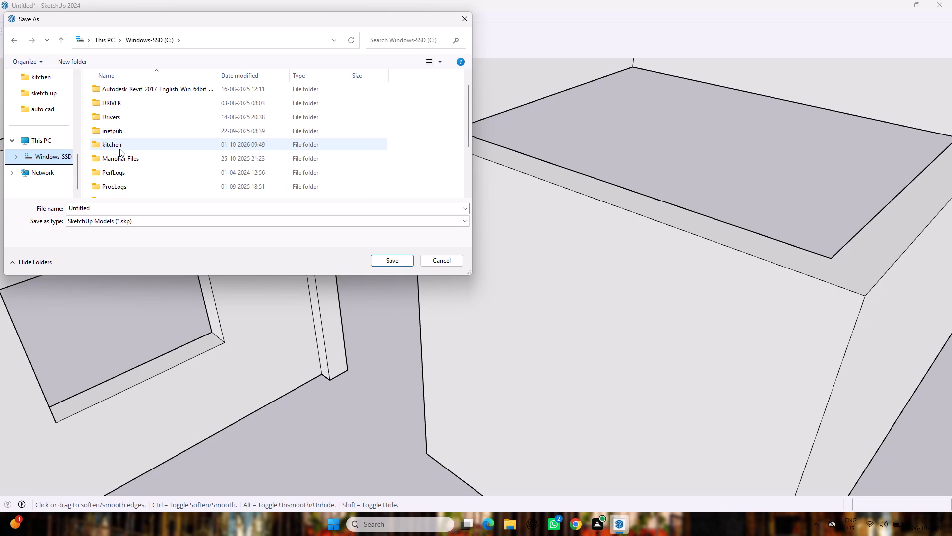
pyautogui.click(119, 149)
pyautogui.click(399, 262)
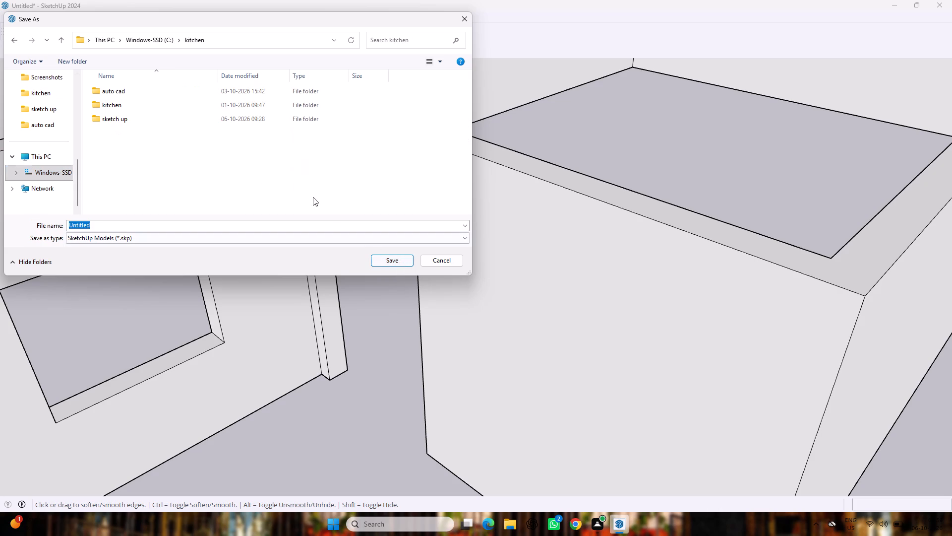
pyautogui.click(200, 126)
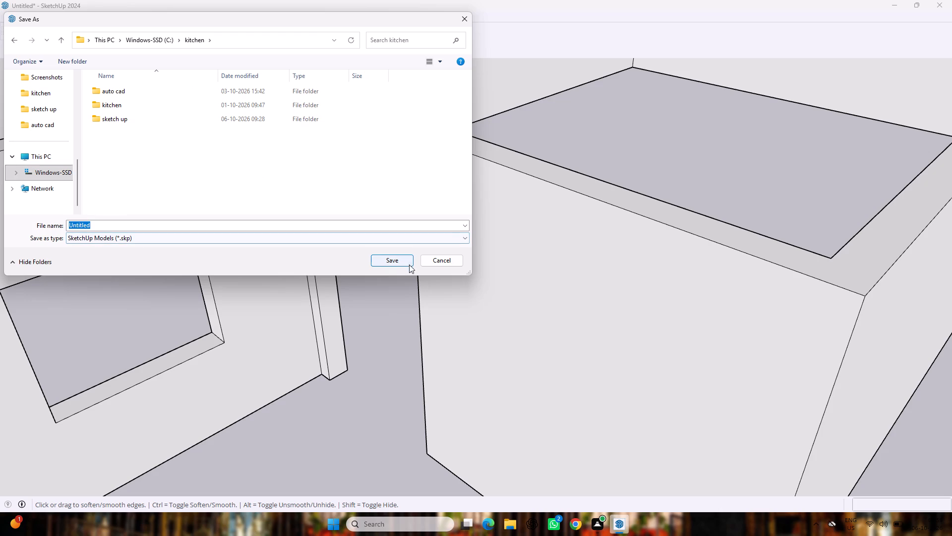
pyautogui.click(405, 260)
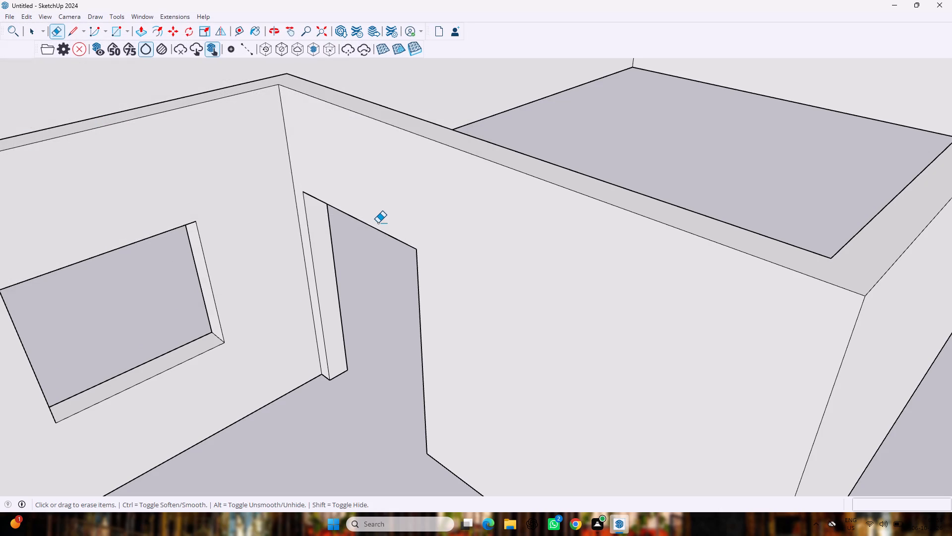
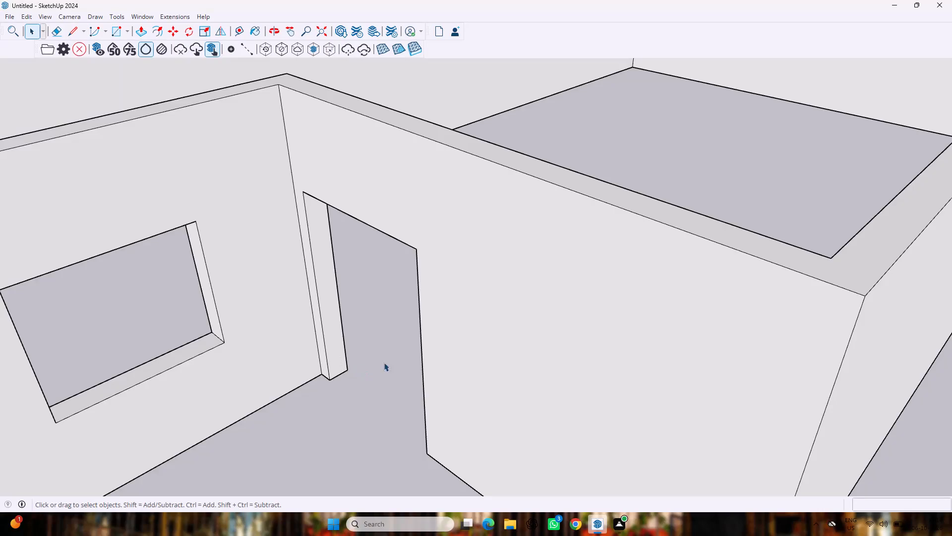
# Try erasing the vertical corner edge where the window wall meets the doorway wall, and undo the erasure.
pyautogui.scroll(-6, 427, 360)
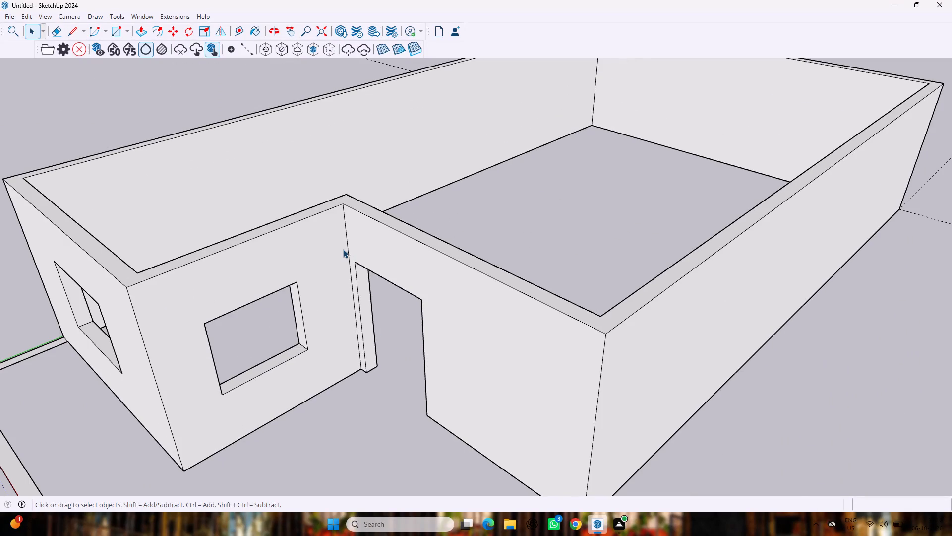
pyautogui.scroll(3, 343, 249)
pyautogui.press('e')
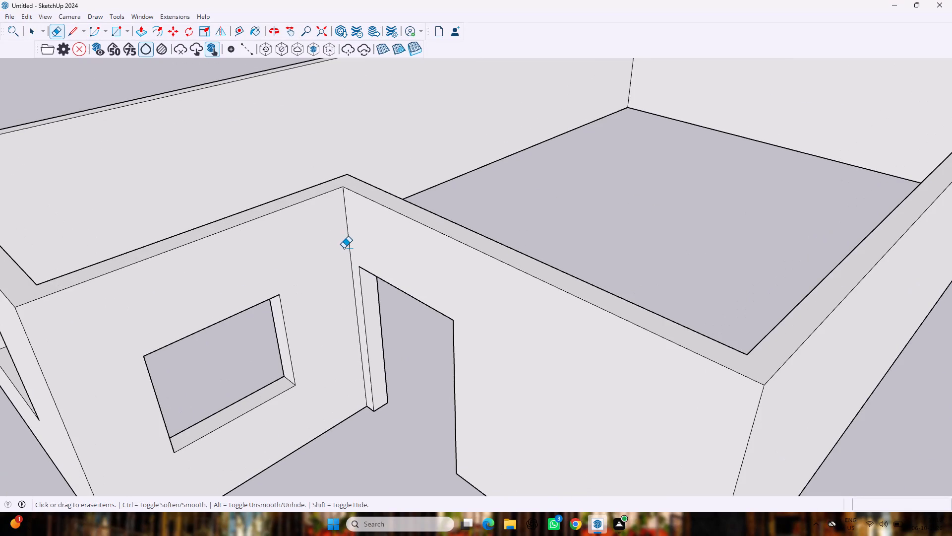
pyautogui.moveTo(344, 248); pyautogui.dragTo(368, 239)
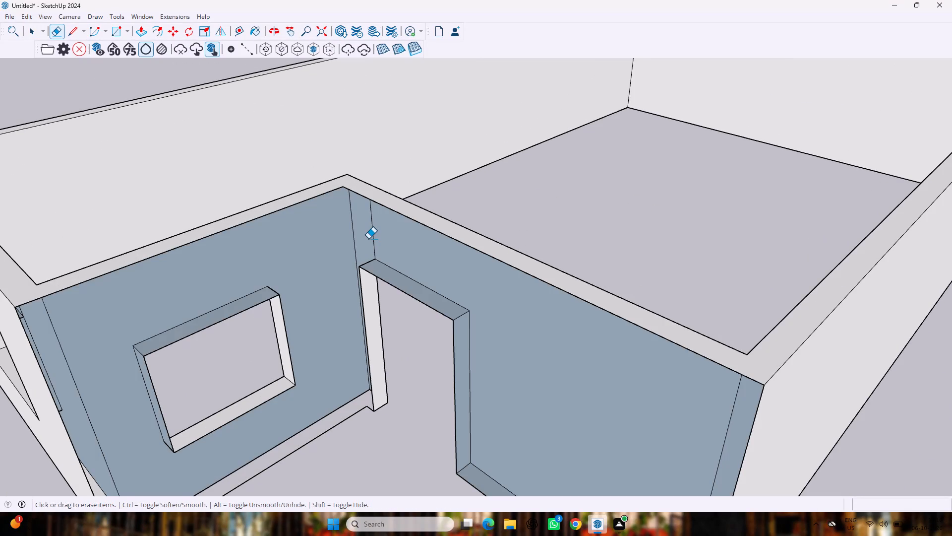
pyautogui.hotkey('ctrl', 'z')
# Examine the whole wall model from the front and the opposite long side, checking the window openings, doorway and corners.
pyautogui.scroll(-6, 368, 242)
pyautogui.scroll(1, 368, 243)
pyautogui.scroll(-4, 368, 242)
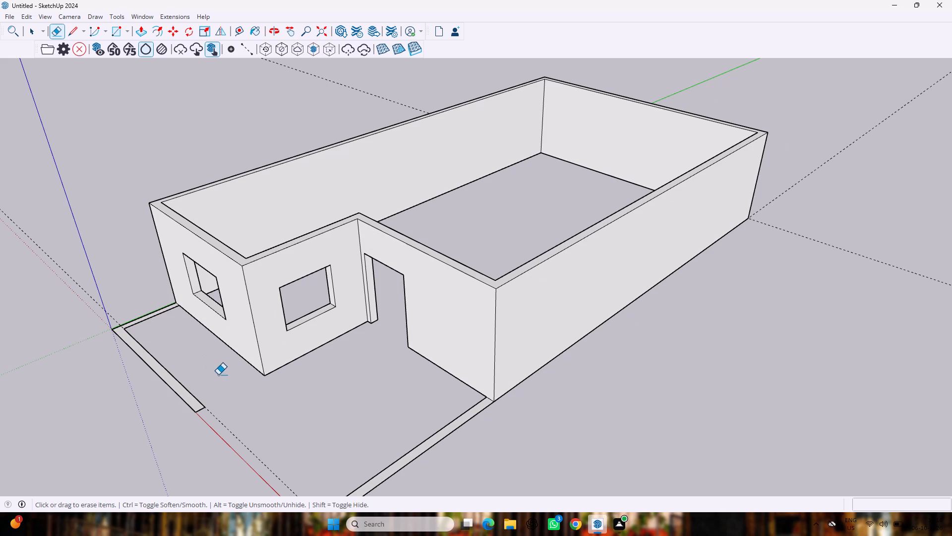
pyautogui.scroll(-2, 232, 378)
pyautogui.moveTo(155, 350); pyautogui.dragTo(248, 359, button='middle')
pyautogui.scroll(-1, 156, 353)
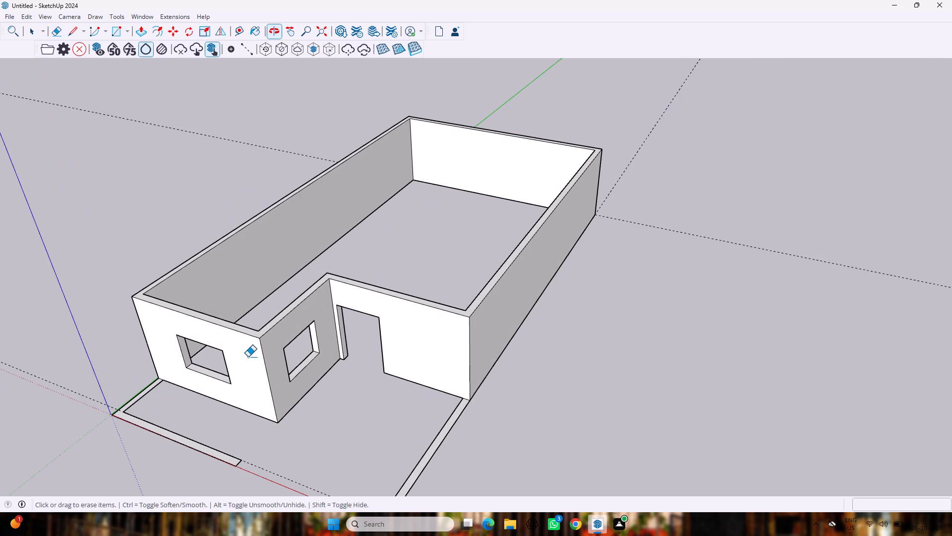
pyautogui.moveTo(111, 335); pyautogui.dragTo(495, 242, button='middle')
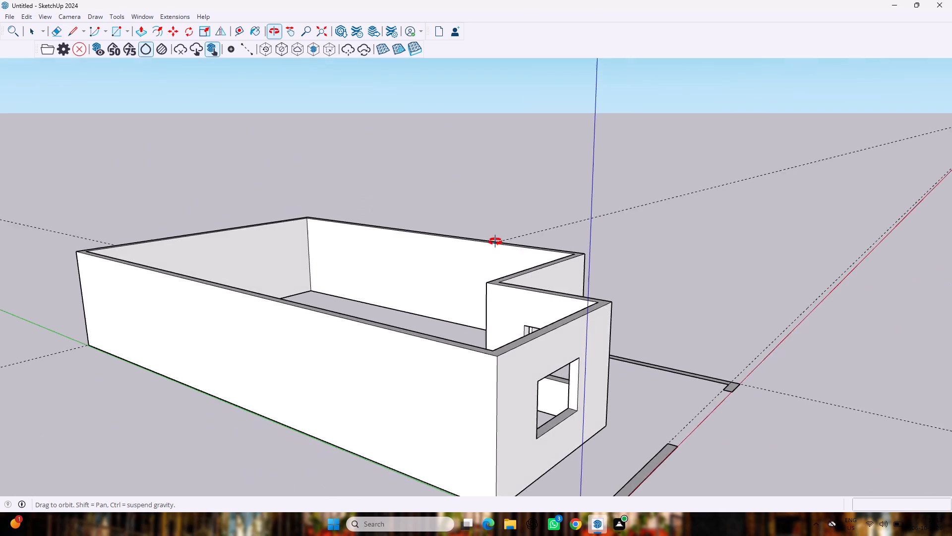
pyautogui.moveTo(495, 242); pyautogui.dragTo(139, 314, button='middle')
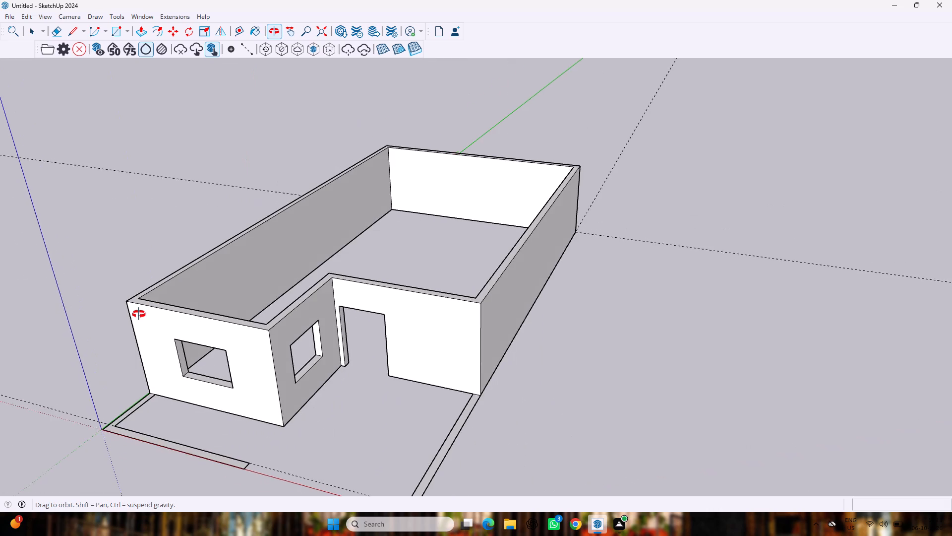
pyautogui.moveTo(139, 314); pyautogui.dragTo(140, 317, button='middle')
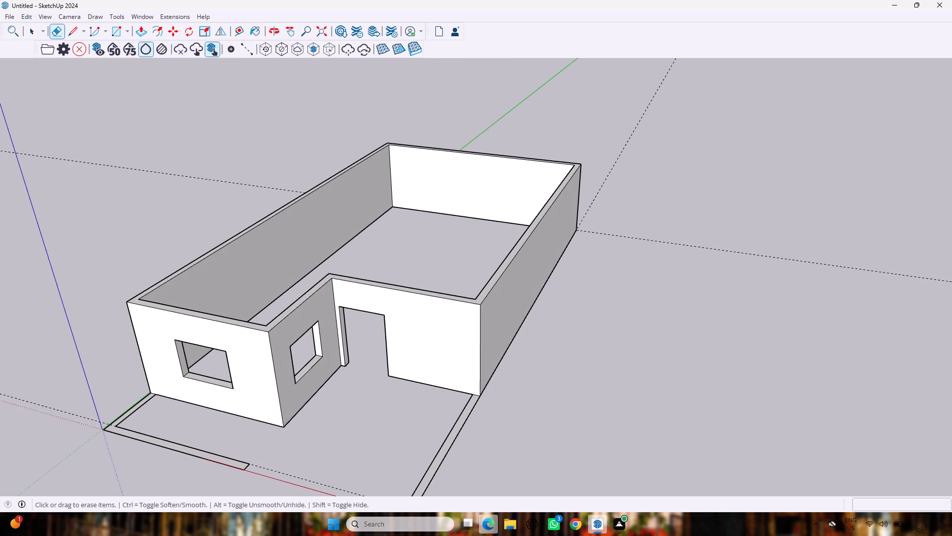
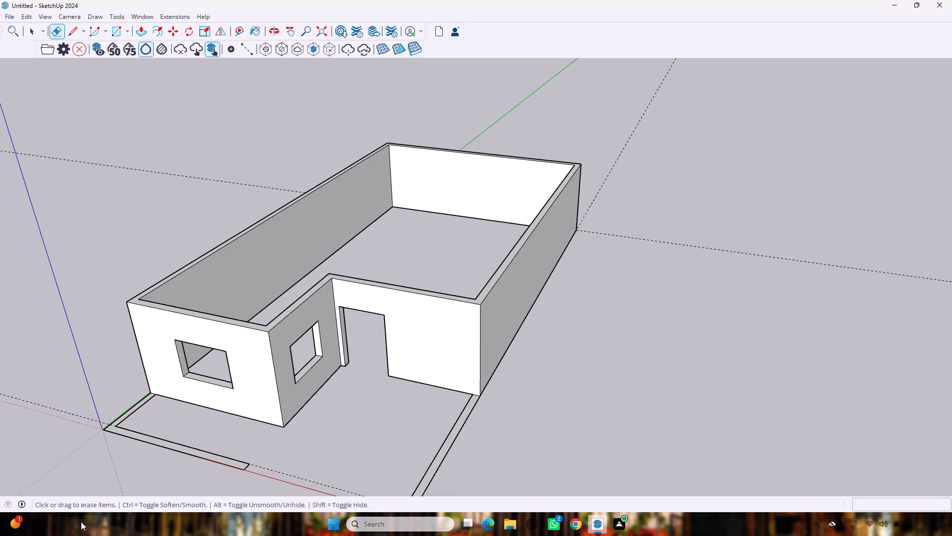
# Draw a roof rectangle, about 42' by 29' 11", over the wall tops from the rear outer corner to the doorway wall's outer front corner.
pyautogui.press('r')
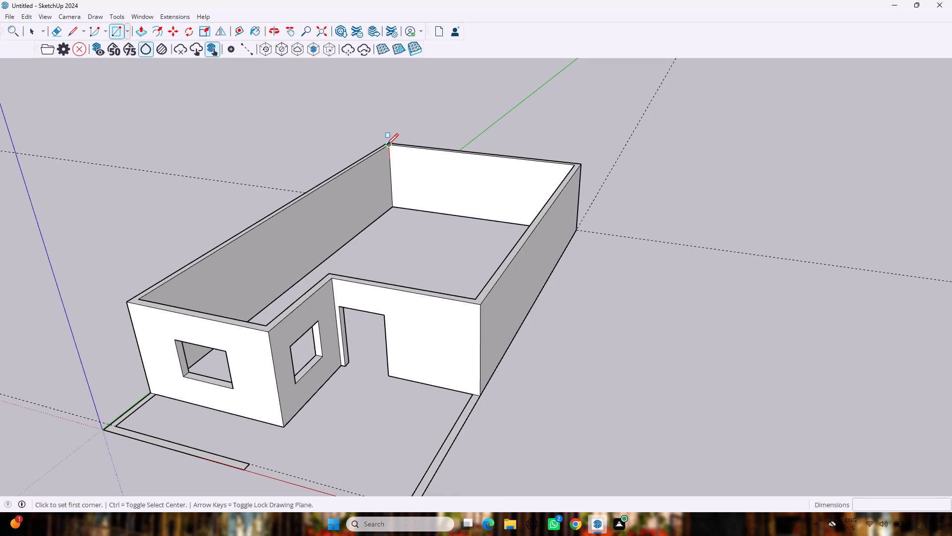
pyautogui.scroll(6, 392, 140)
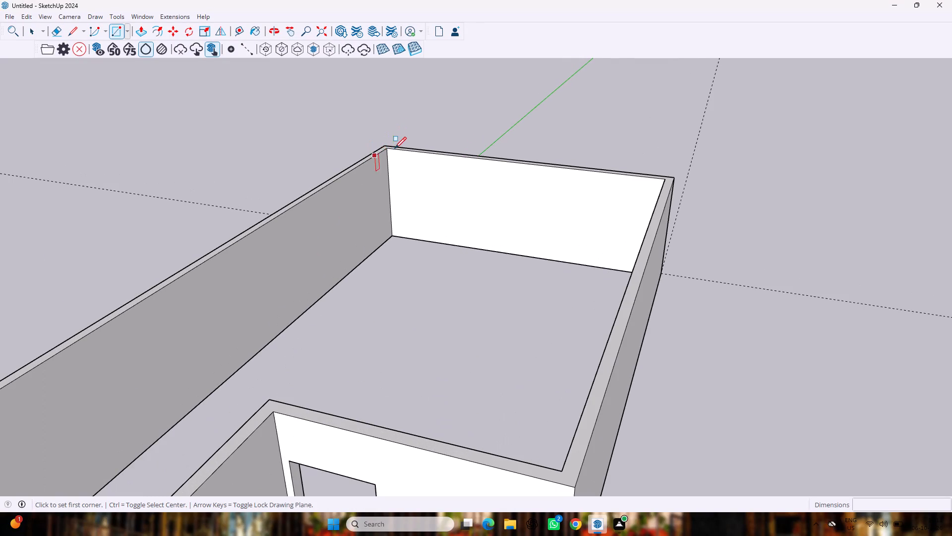
pyautogui.scroll(2, 384, 145)
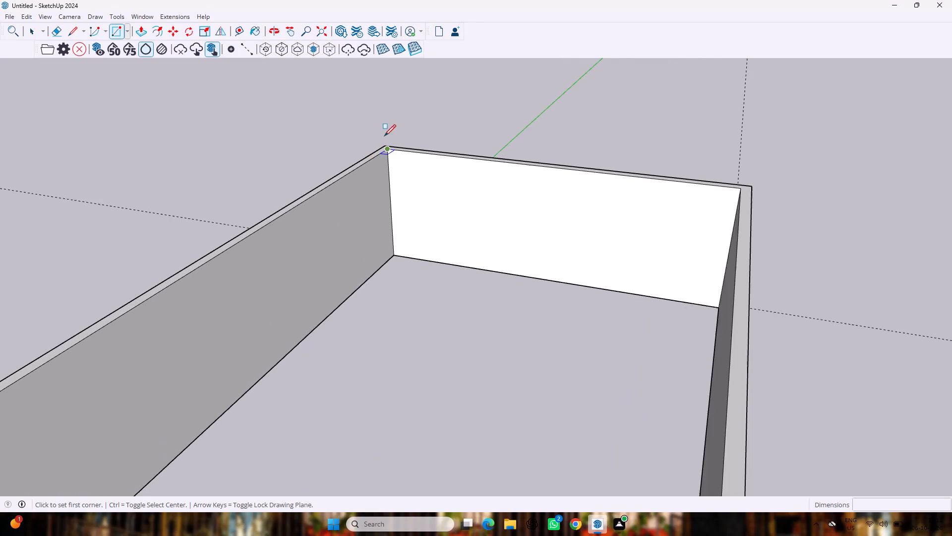
pyautogui.scroll(4, 384, 136)
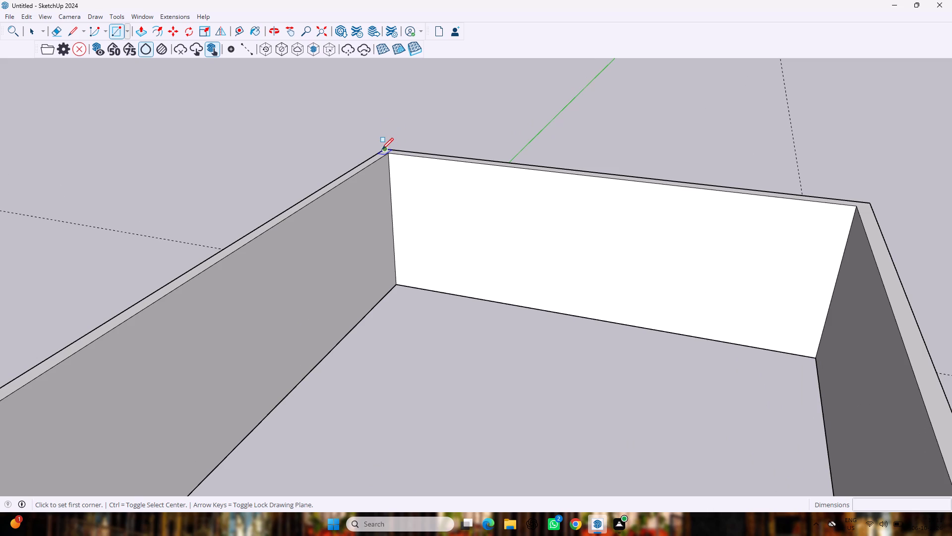
pyautogui.click(381, 149)
pyautogui.scroll(-13, 521, 279)
pyautogui.scroll(1, 517, 247)
pyautogui.scroll(-2, 516, 238)
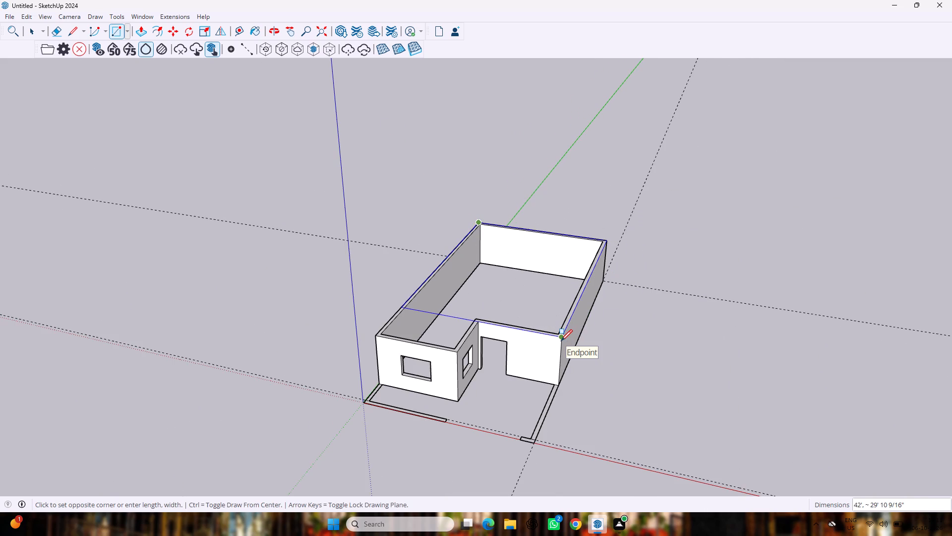
pyautogui.click(561, 341)
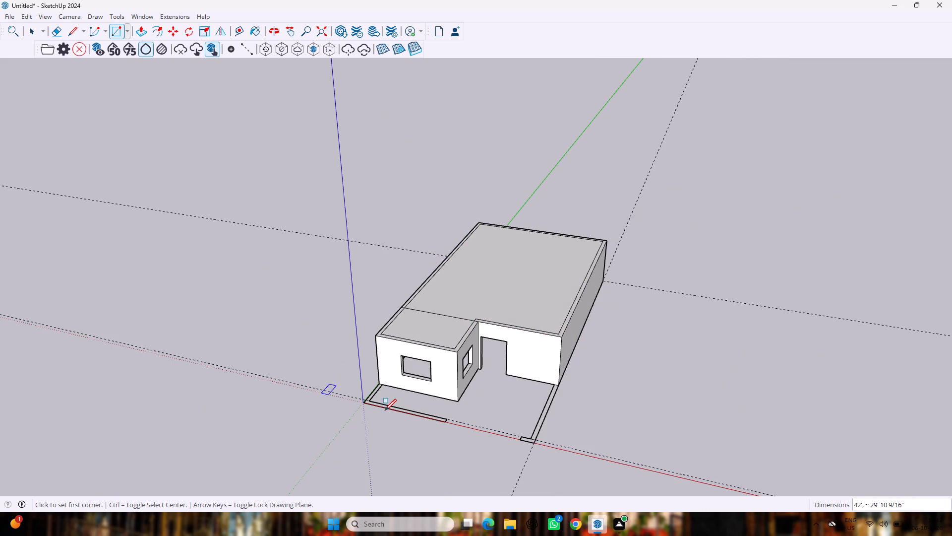
pyautogui.press('space')
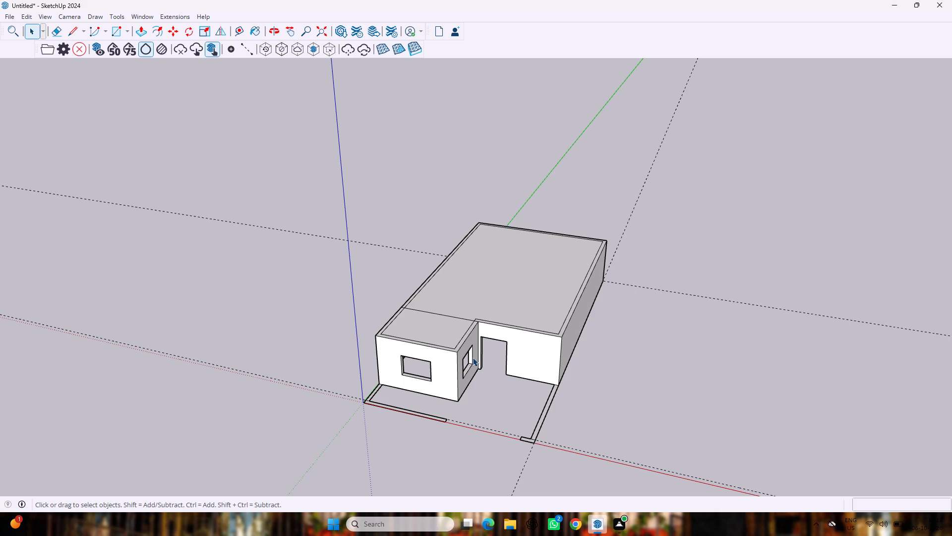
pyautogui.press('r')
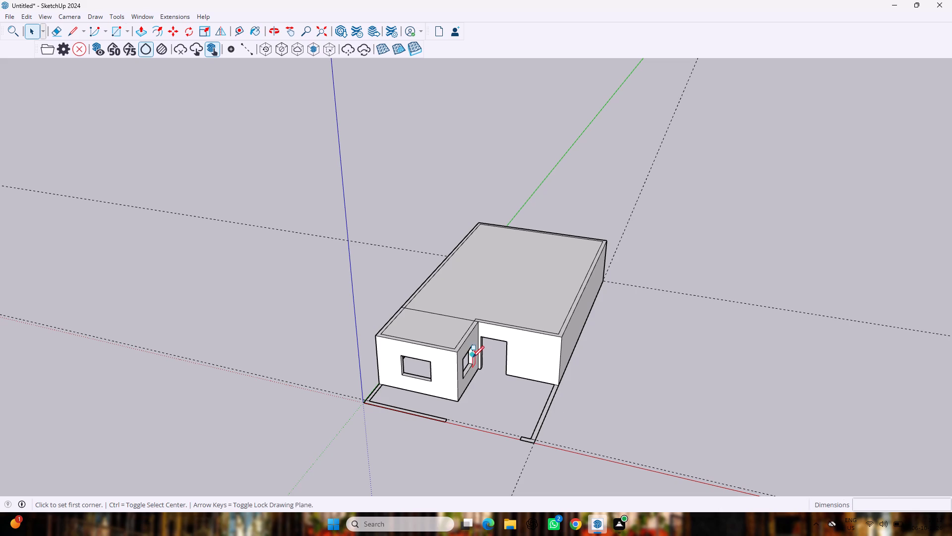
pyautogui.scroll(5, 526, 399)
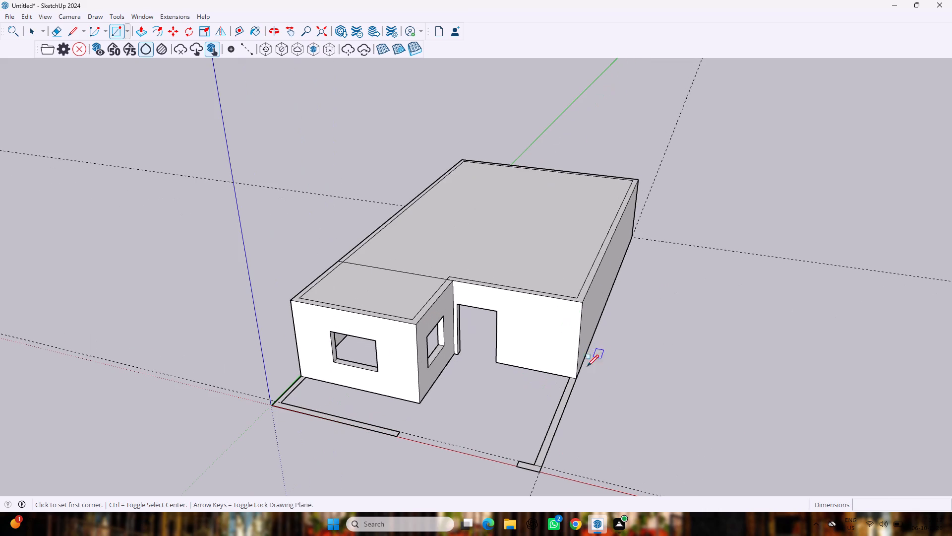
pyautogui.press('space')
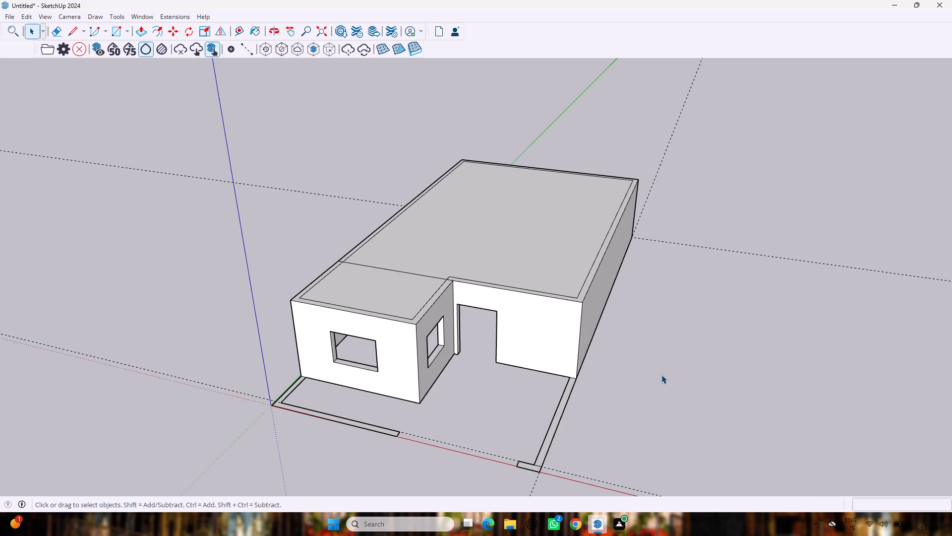
# Erase the guide along the front boundary strip and the seam edge where the side strip meets its short front return.
pyautogui.press('e')
pyautogui.scroll(5, 540, 482)
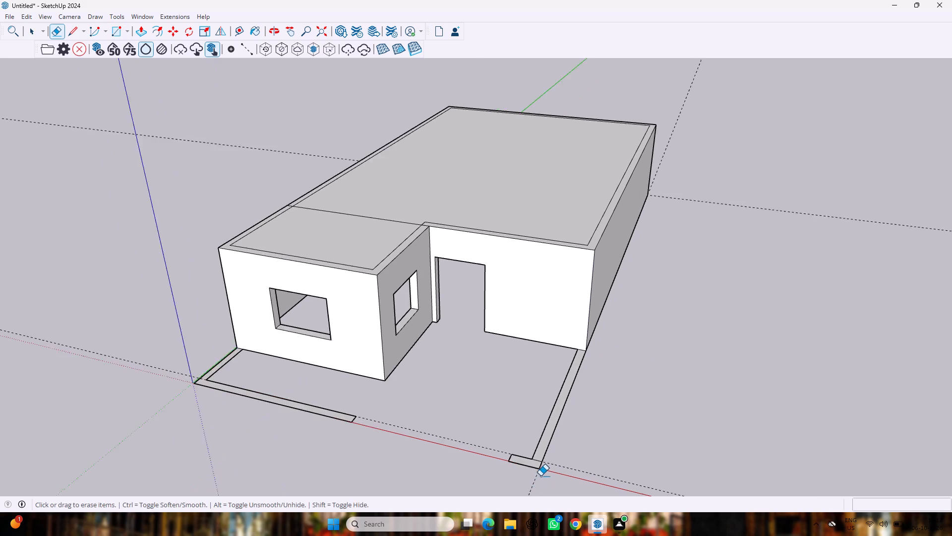
pyautogui.scroll(1, 540, 476)
pyautogui.moveTo(539, 444); pyautogui.dragTo(539, 460)
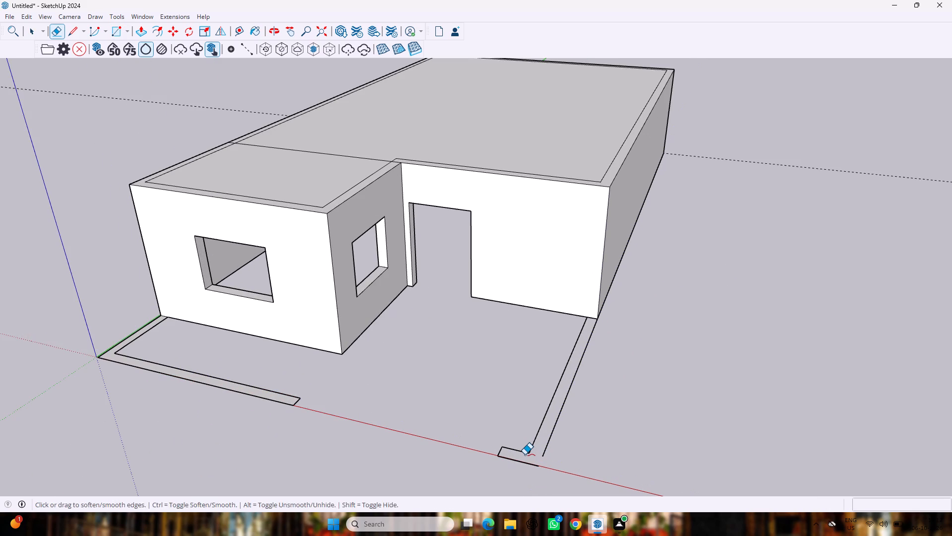
pyautogui.hotkey('ctrl', 'z')
pyautogui.scroll(7, 523, 458)
pyautogui.moveTo(548, 447); pyautogui.dragTo(548, 458)
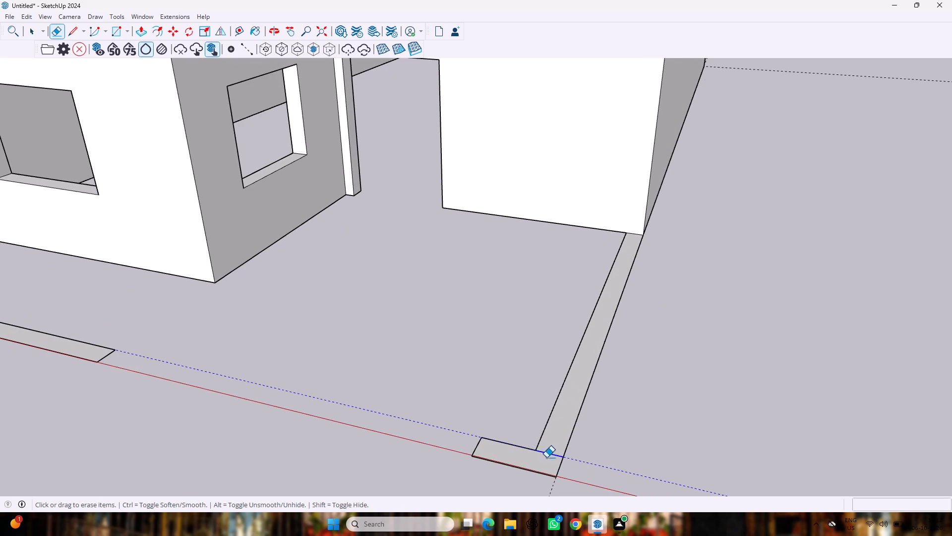
pyautogui.scroll(-7, 543, 455)
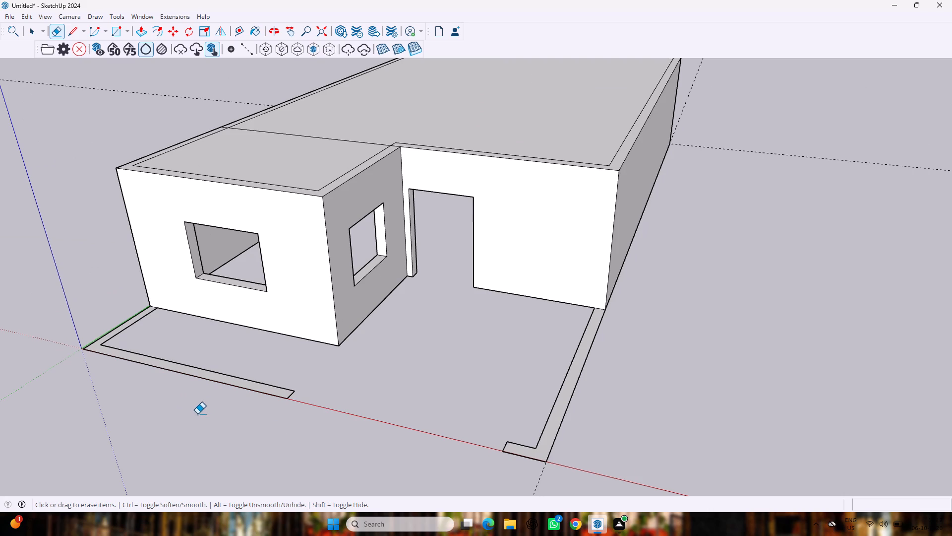
pyautogui.press('space')
# Push/Pull both front boundary wall strips up 6'.
pyautogui.press('p')
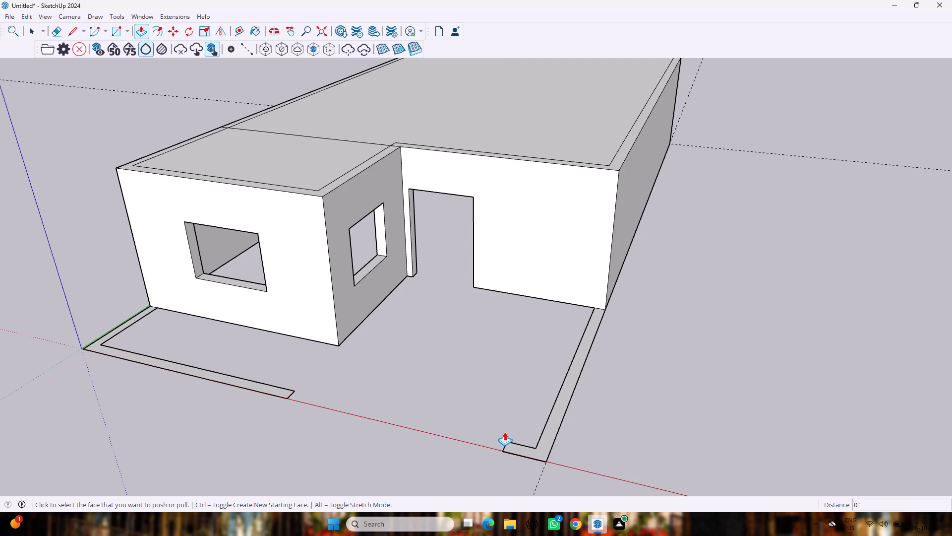
pyautogui.moveTo(540, 447); pyautogui.dragTo(543, 387)
pyautogui.write("6'")
pyautogui.press('Return')
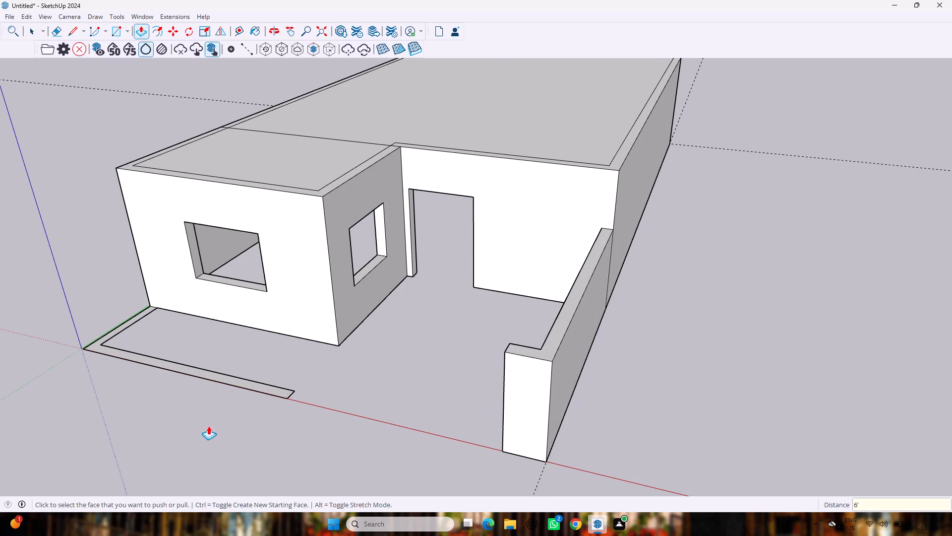
pyautogui.doubleClick(197, 371)
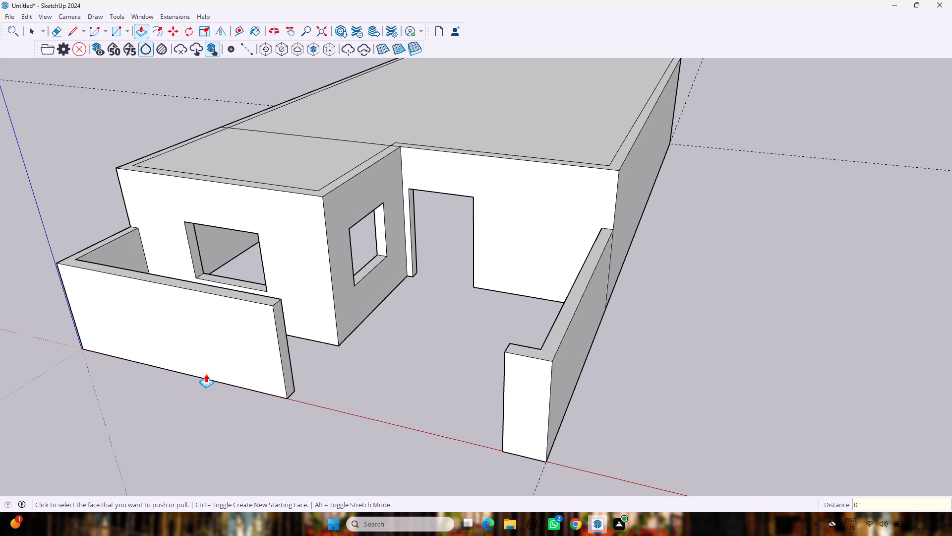
# Examine the front boundary walls, the gate opening and the junctions with the house from above and the front.
pyautogui.scroll(-4, 370, 396)
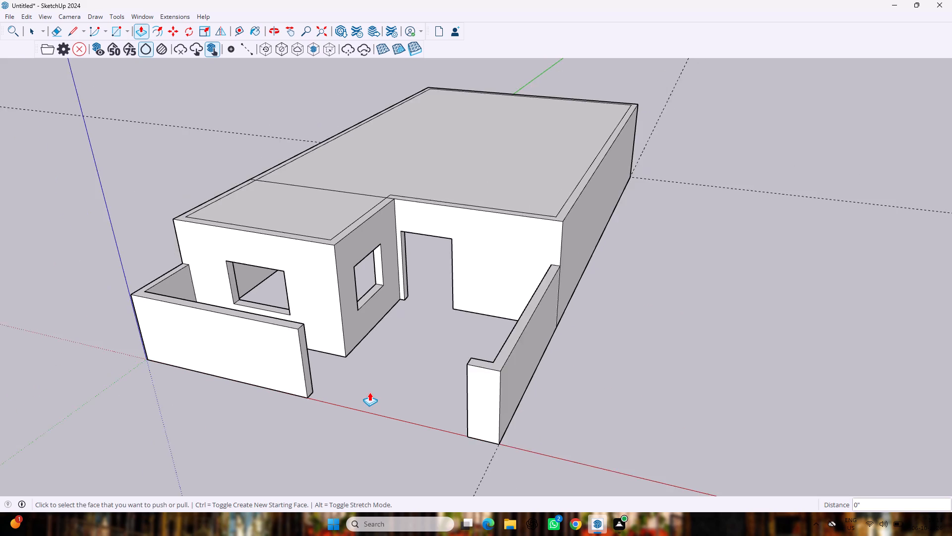
pyautogui.scroll(-2, 369, 392)
pyautogui.moveTo(390, 416); pyautogui.dragTo(394, 433, button='middle')
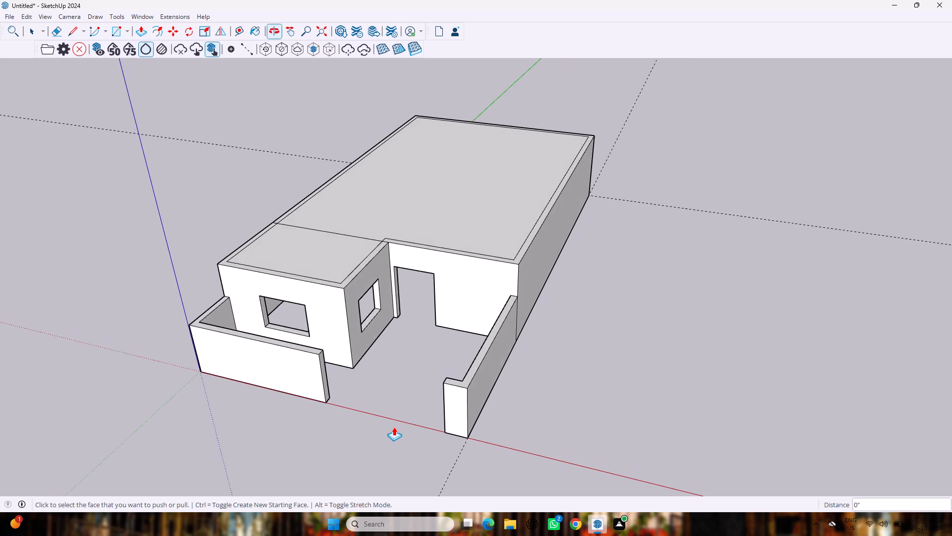
pyautogui.scroll(7, 394, 421)
pyautogui.moveTo(394, 414); pyautogui.dragTo(395, 424, button='middle')
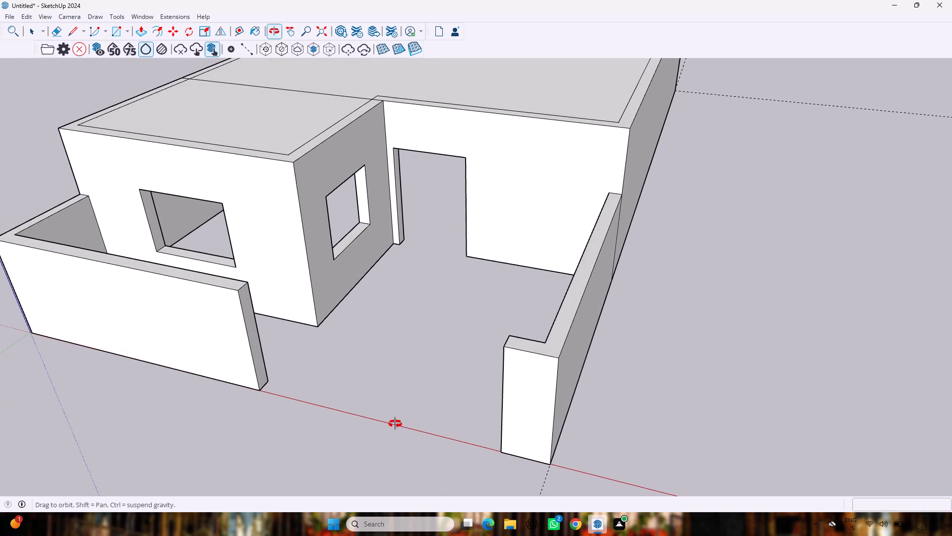
pyautogui.moveTo(395, 424); pyautogui.dragTo(424, 504, button='middle')
pyautogui.scroll(3, 424, 483)
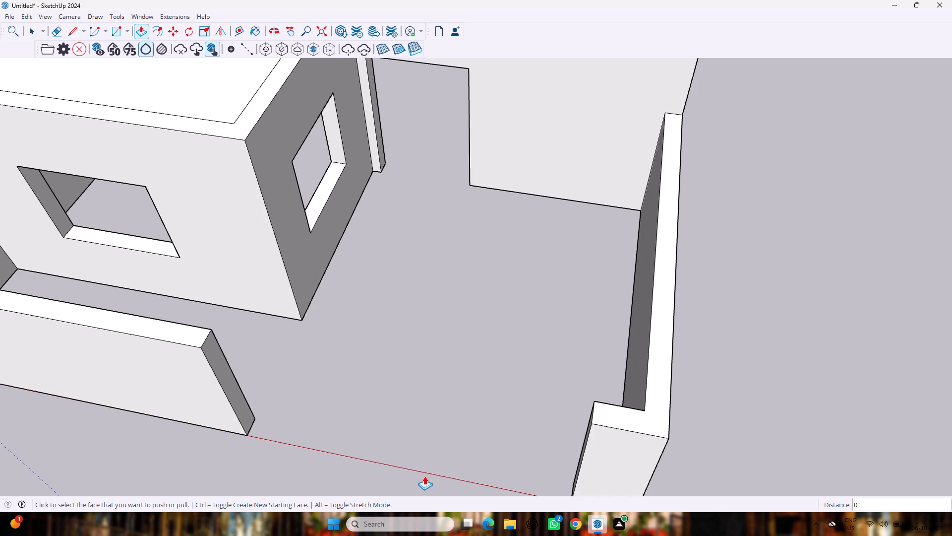
pyautogui.scroll(-11, 424, 472)
pyautogui.moveTo(524, 429); pyautogui.dragTo(486, 352, button='middle')
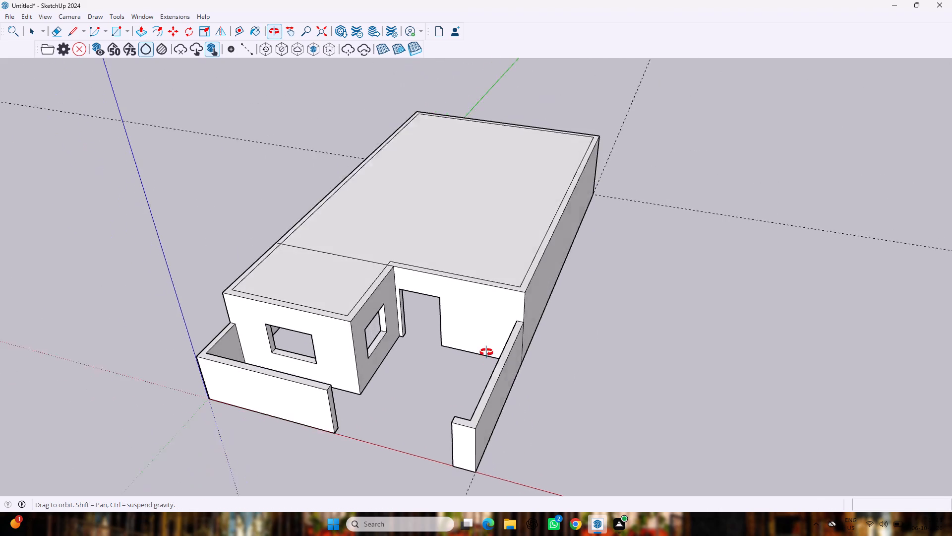
pyautogui.moveTo(486, 352); pyautogui.dragTo(472, 338, button='middle')
pyautogui.scroll(1, 472, 338)
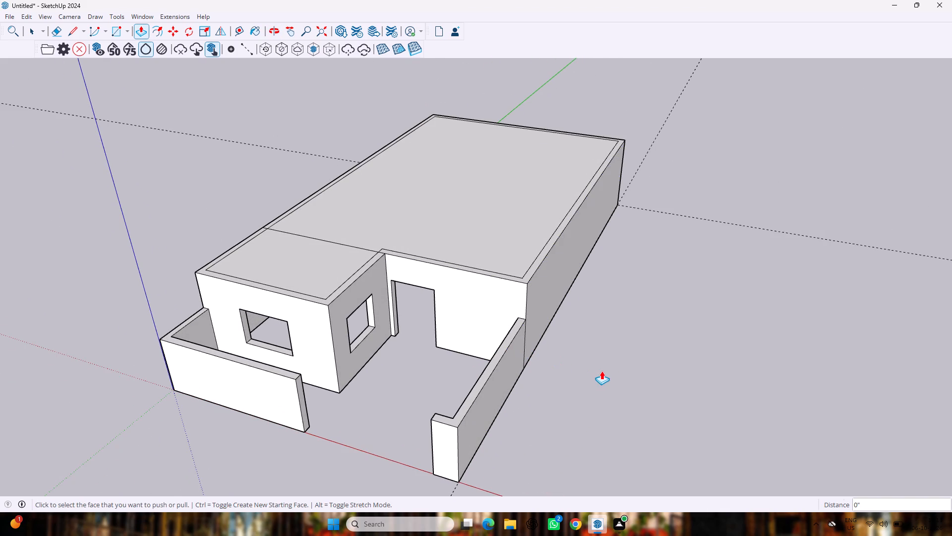
# Erase the vertical seam edge between the side boundary wall and the house's outer side wall.
pyautogui.press('space')
pyautogui.write('e')
pyautogui.moveTo(529, 347); pyautogui.dragTo(525, 354)
# Examine the front facade, doorway, boundary walls and roof faces from low and frontal angles.
pyautogui.scroll(3, 463, 352)
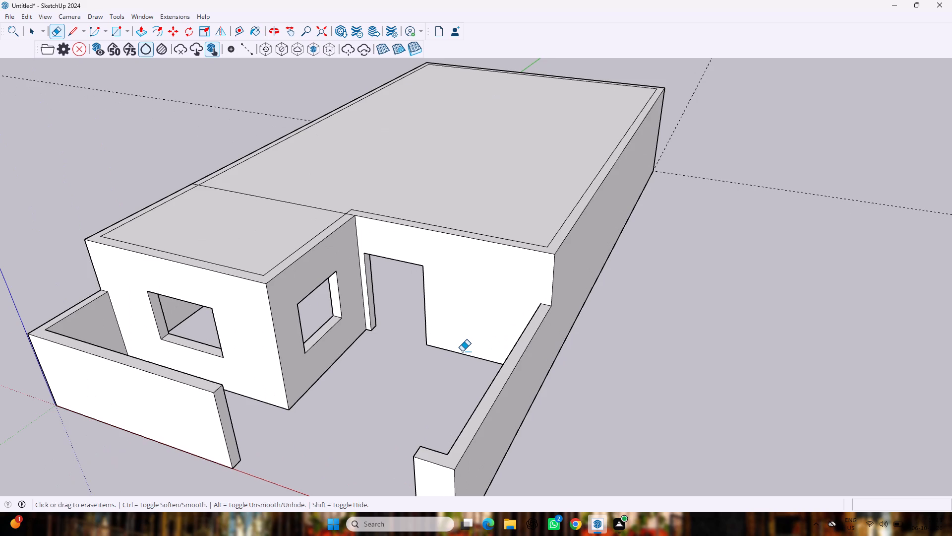
pyautogui.moveTo(462, 351); pyautogui.dragTo(598, 273, button='middle')
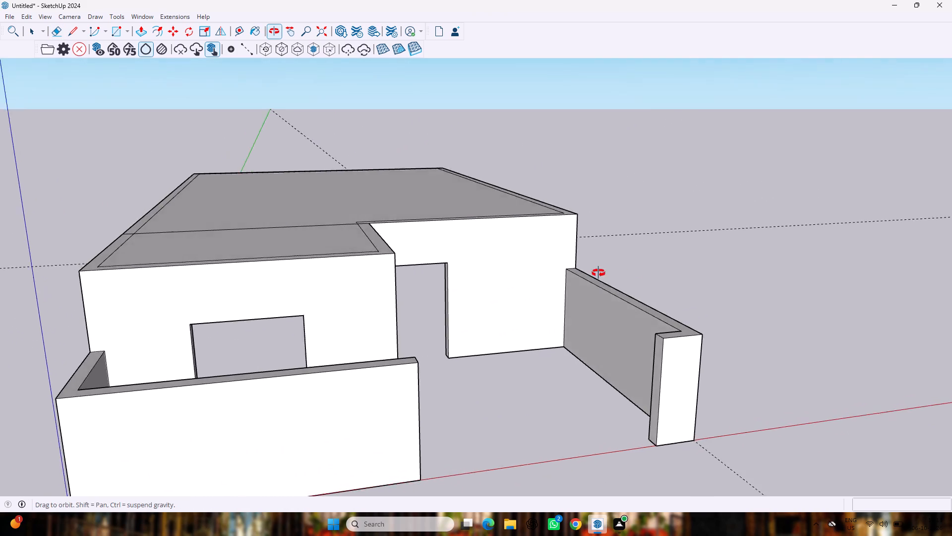
pyautogui.moveTo(598, 273); pyautogui.dragTo(526, 273, button='middle')
pyautogui.scroll(3, 516, 272)
pyautogui.moveTo(511, 267); pyautogui.dragTo(435, 257, button='middle')
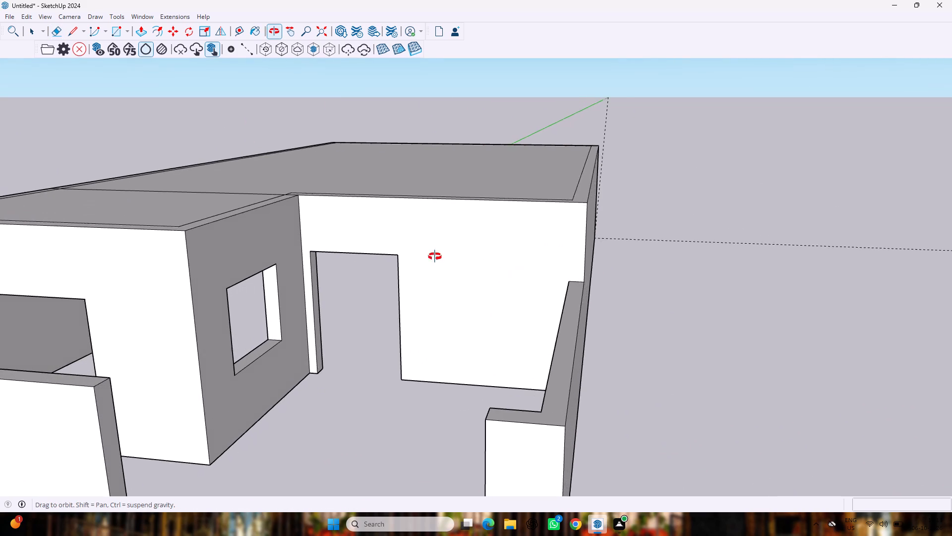
pyautogui.moveTo(435, 257); pyautogui.dragTo(569, 243, button='middle')
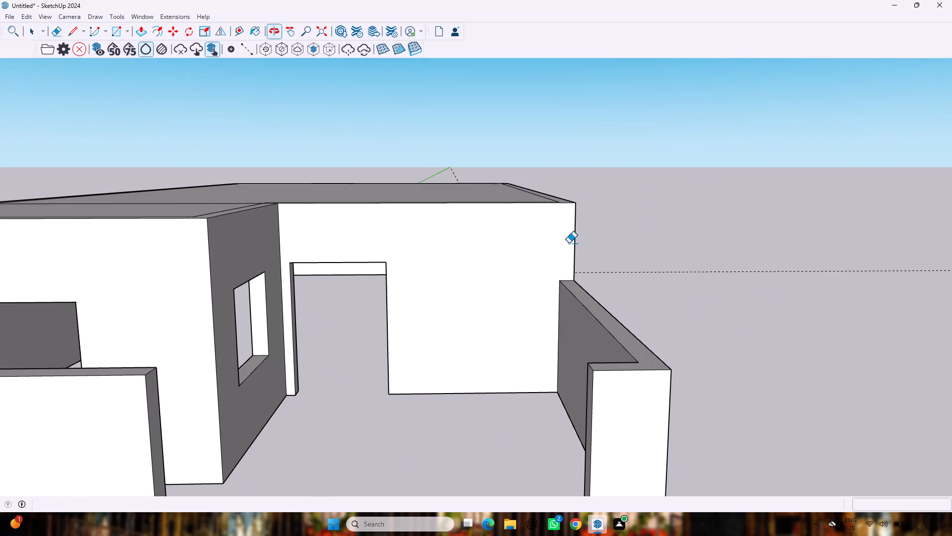
pyautogui.scroll(-7, 476, 255)
pyautogui.moveTo(447, 278); pyautogui.dragTo(448, 315, button='middle')
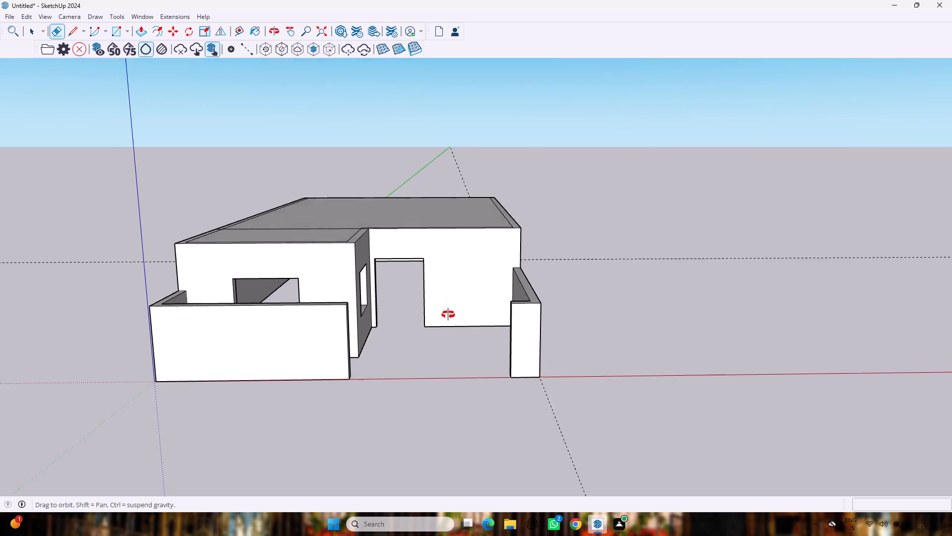
pyautogui.moveTo(448, 315); pyautogui.dragTo(443, 313, button='middle')
pyautogui.scroll(3, 372, 369)
pyautogui.scroll(-3, 372, 363)
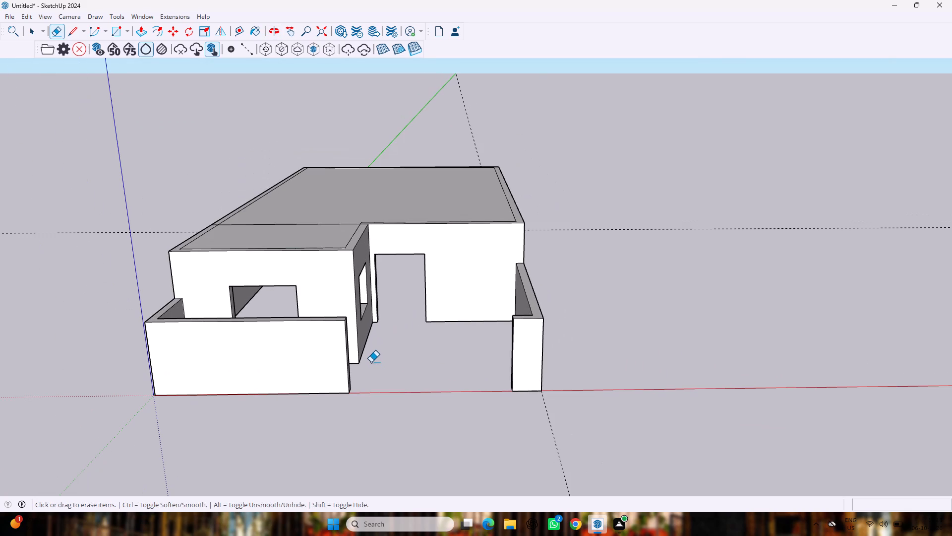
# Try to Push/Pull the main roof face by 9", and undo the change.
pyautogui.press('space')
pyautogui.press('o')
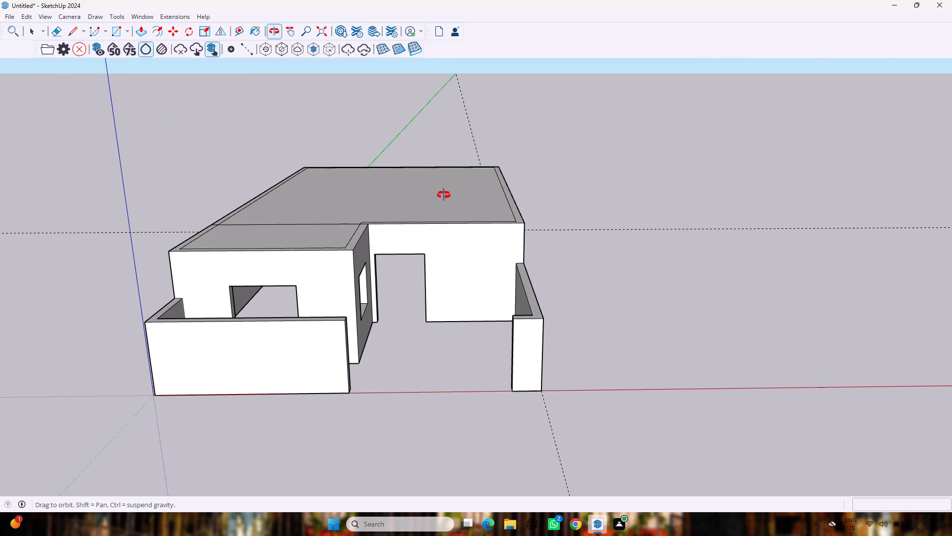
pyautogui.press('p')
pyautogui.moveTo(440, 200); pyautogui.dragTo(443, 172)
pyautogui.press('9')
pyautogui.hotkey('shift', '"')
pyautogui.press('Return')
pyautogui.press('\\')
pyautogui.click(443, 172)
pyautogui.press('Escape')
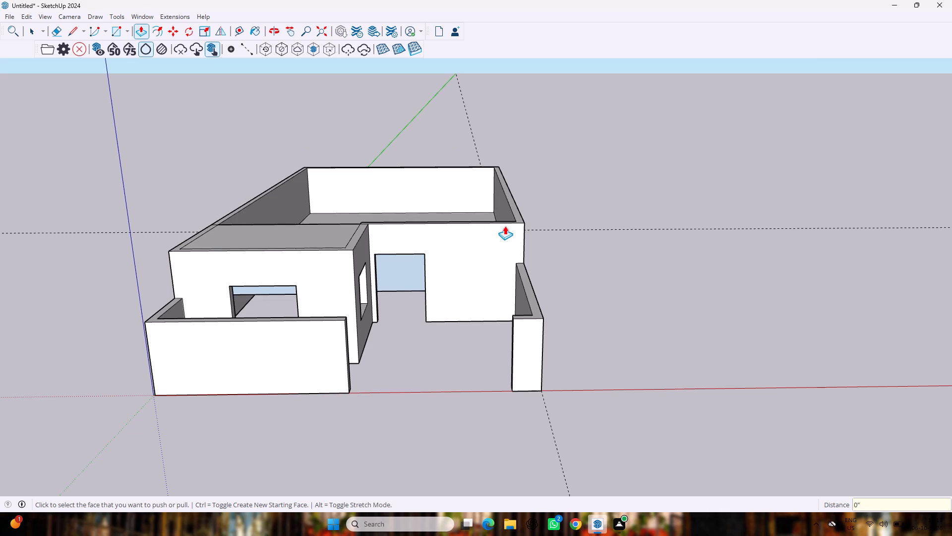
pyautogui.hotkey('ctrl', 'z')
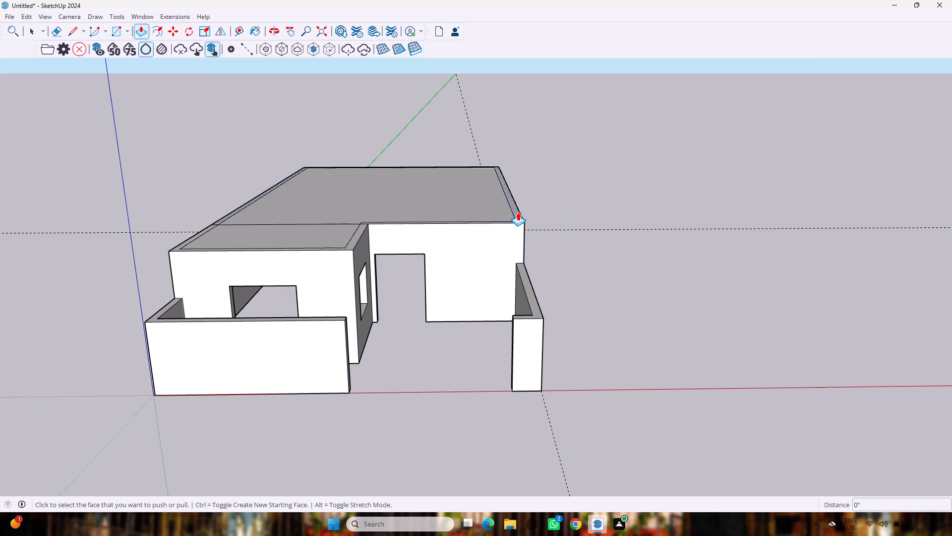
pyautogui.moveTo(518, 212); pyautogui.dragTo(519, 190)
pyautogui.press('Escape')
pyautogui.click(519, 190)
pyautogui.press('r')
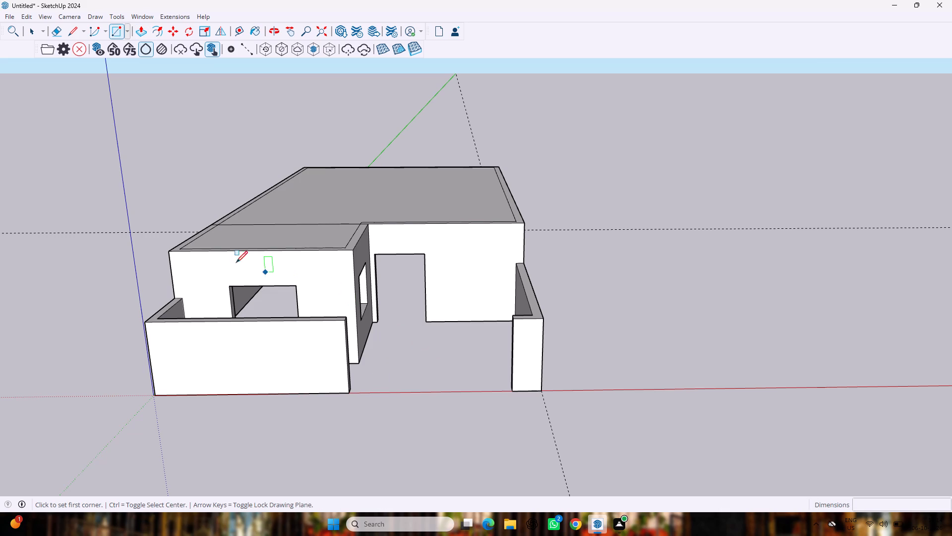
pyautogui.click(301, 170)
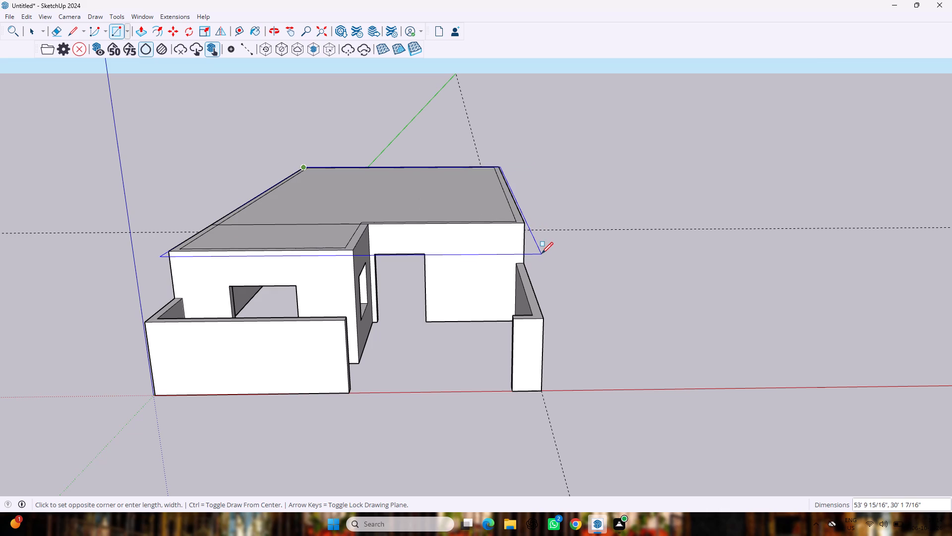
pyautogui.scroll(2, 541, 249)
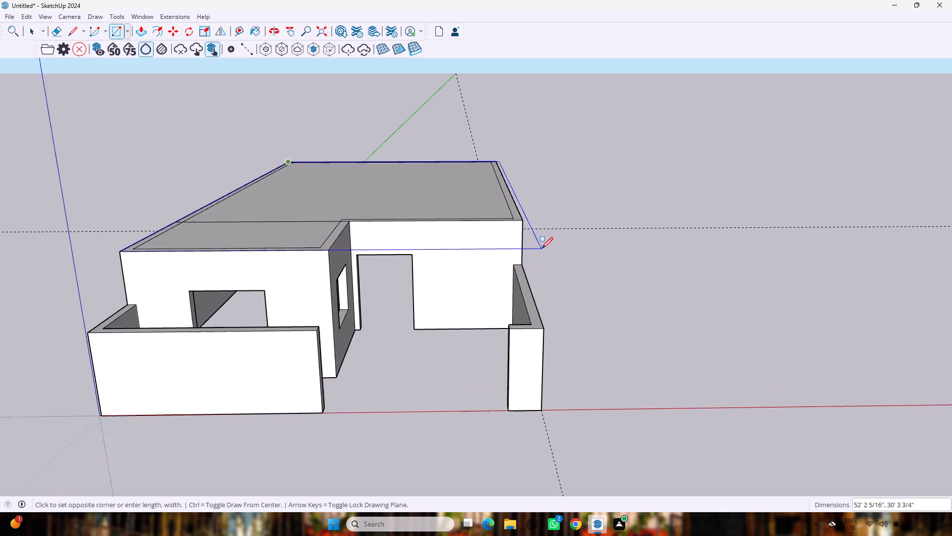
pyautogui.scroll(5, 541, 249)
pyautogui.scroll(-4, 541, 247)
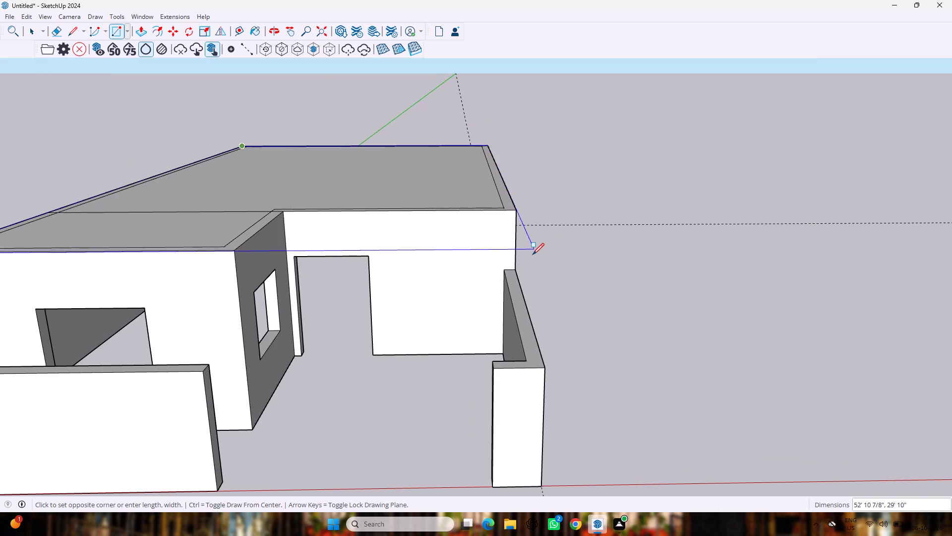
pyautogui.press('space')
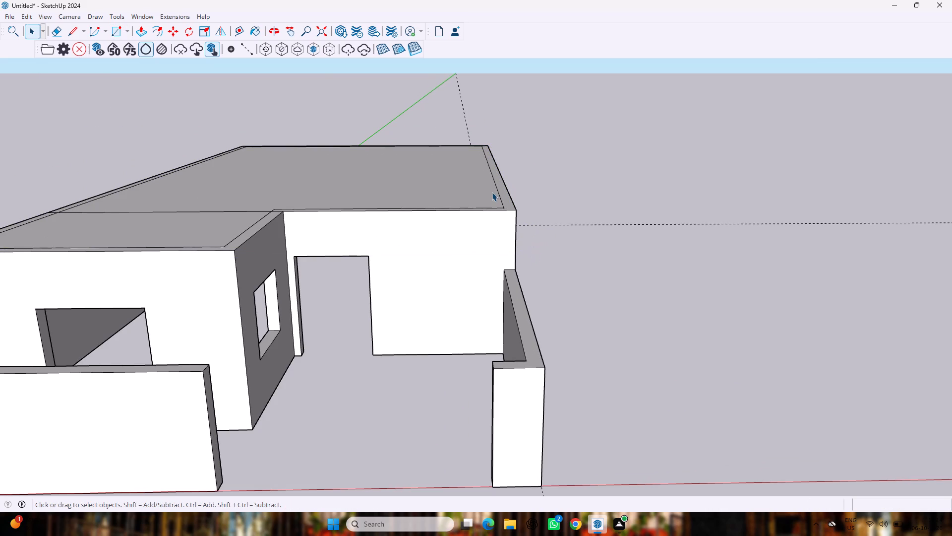
# Draw a rectangle about 29' 11" by 52' 3" over the roof, from its rear corner to the diagonally opposite front corner, covering the recessed porch.
pyautogui.press('r')
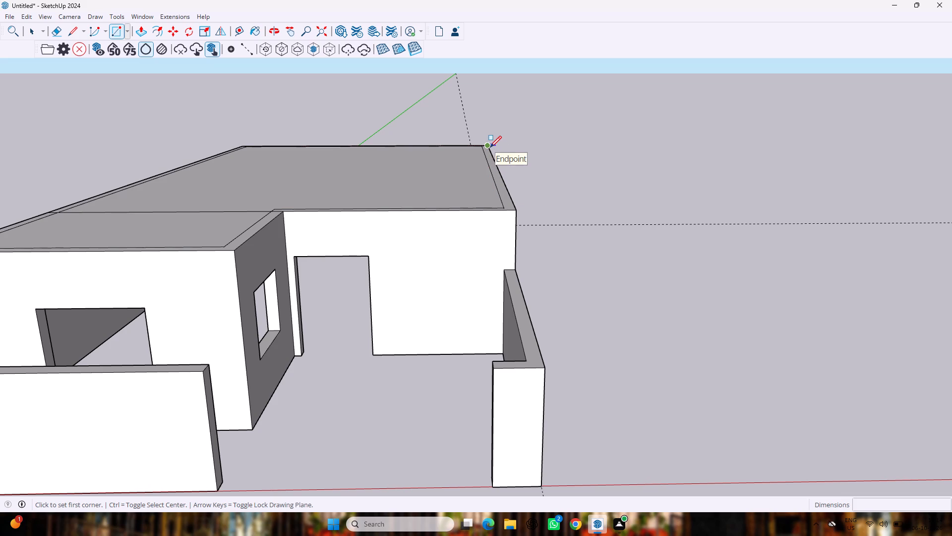
pyautogui.click(490, 147)
pyautogui.scroll(-8, 94, 232)
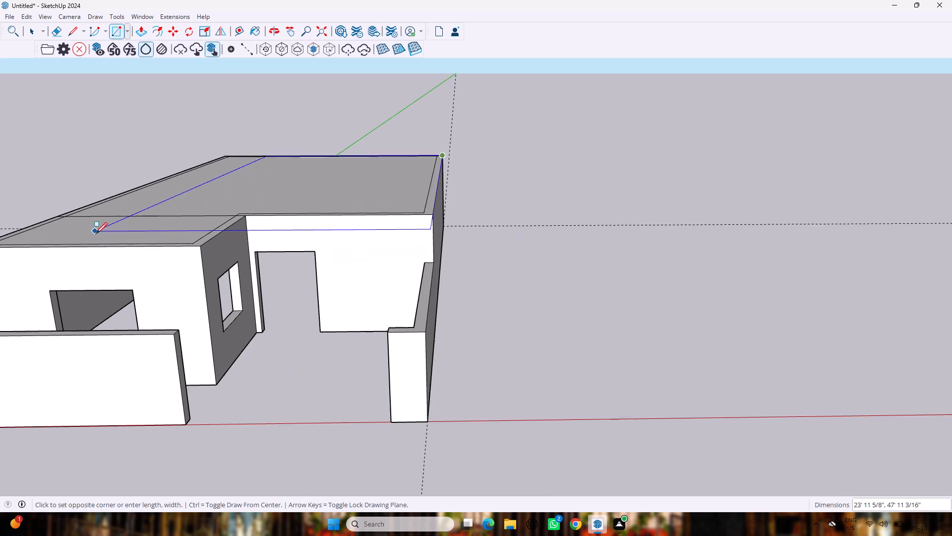
pyautogui.scroll(-1, 5, 245)
pyautogui.scroll(1, 6, 245)
pyautogui.scroll(-13, 6, 245)
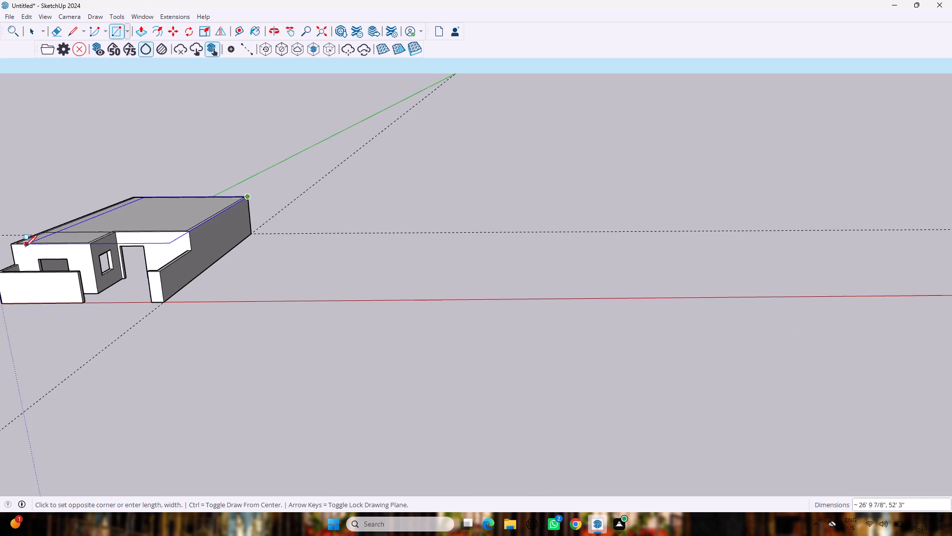
pyautogui.scroll(11, 0, 236)
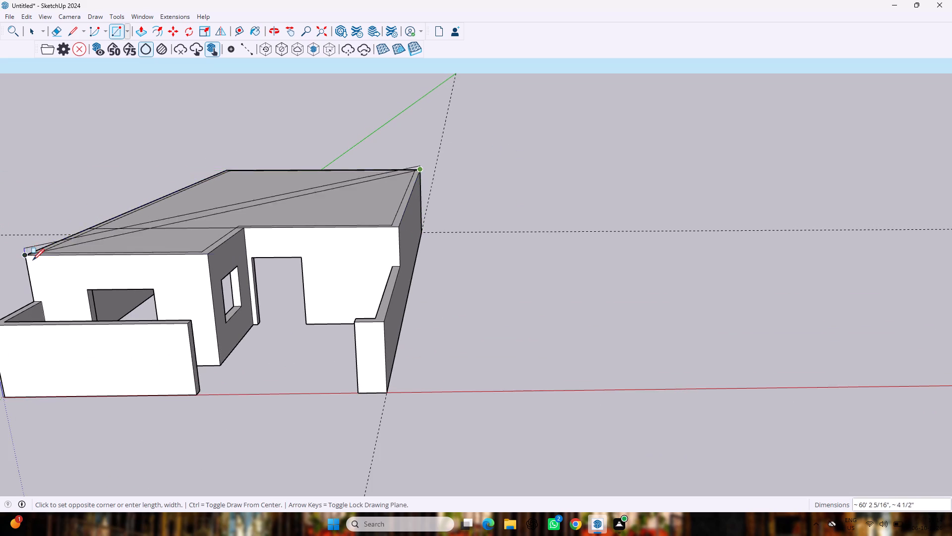
pyautogui.click(22, 256)
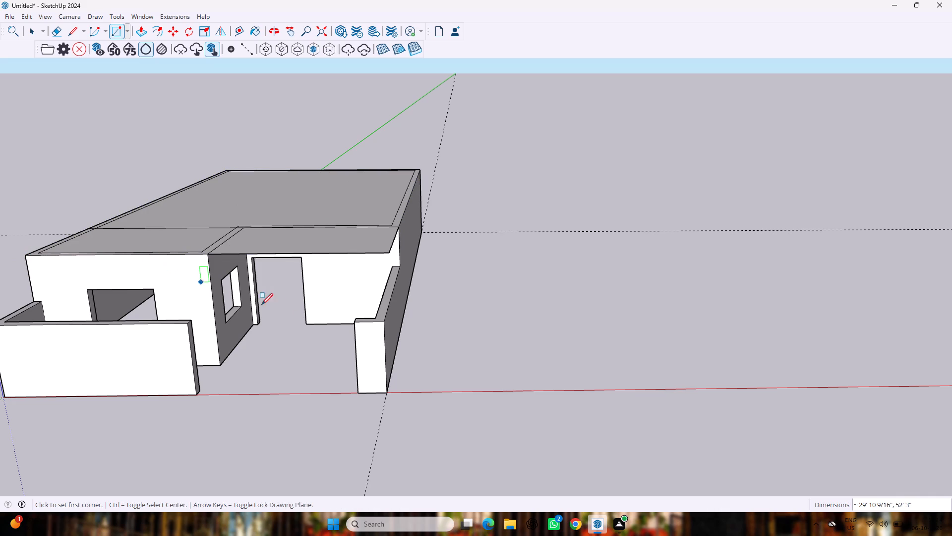
pyautogui.press('space')
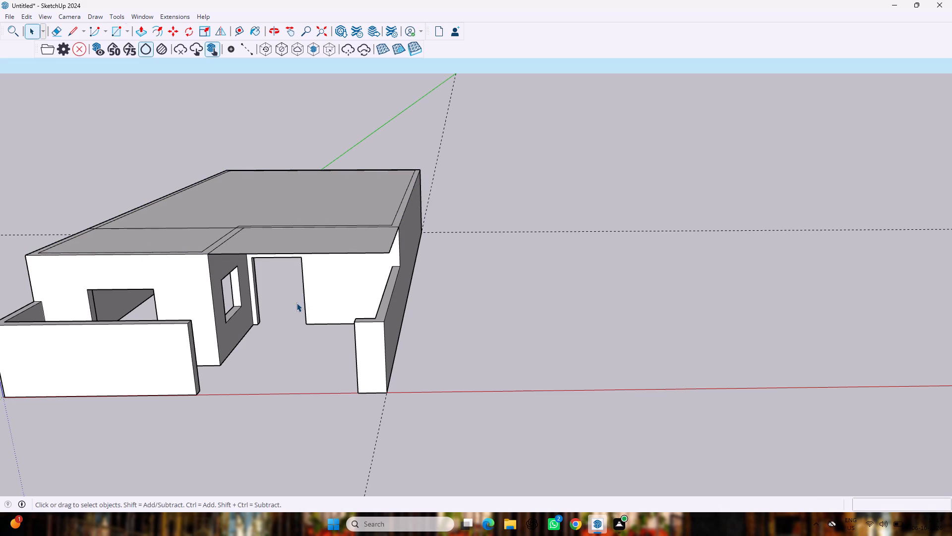
# Push/Pull the new roof face over the front porch up 9" to form a slab.
pyautogui.press('p')
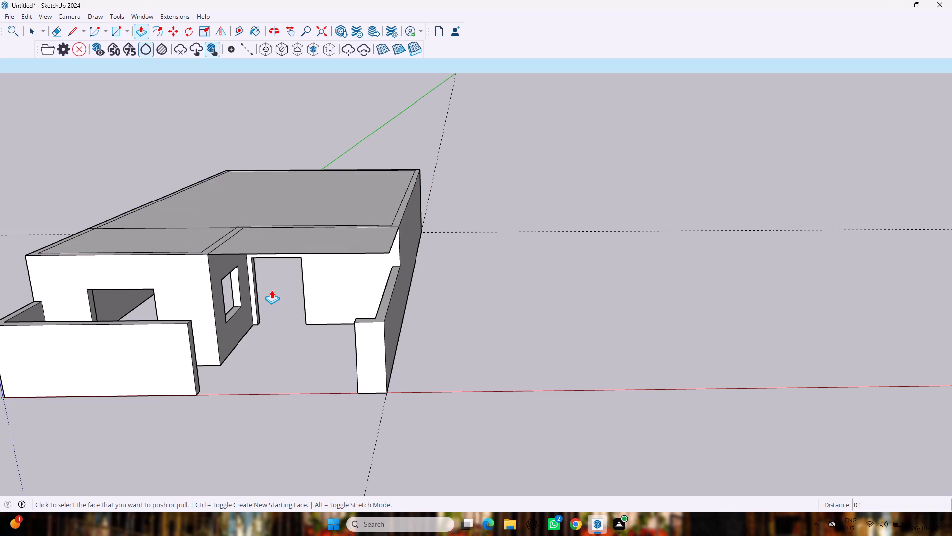
pyautogui.moveTo(266, 281); pyautogui.dragTo(364, 337, button='middle')
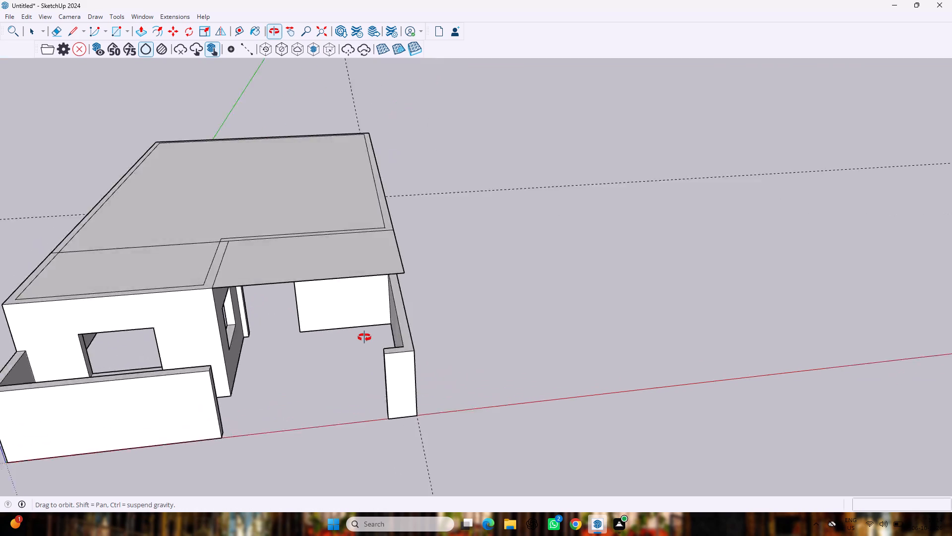
pyautogui.moveTo(364, 337); pyautogui.dragTo(387, 338, button='middle')
pyautogui.scroll(1, 387, 334)
pyautogui.scroll(-4, 266, 314)
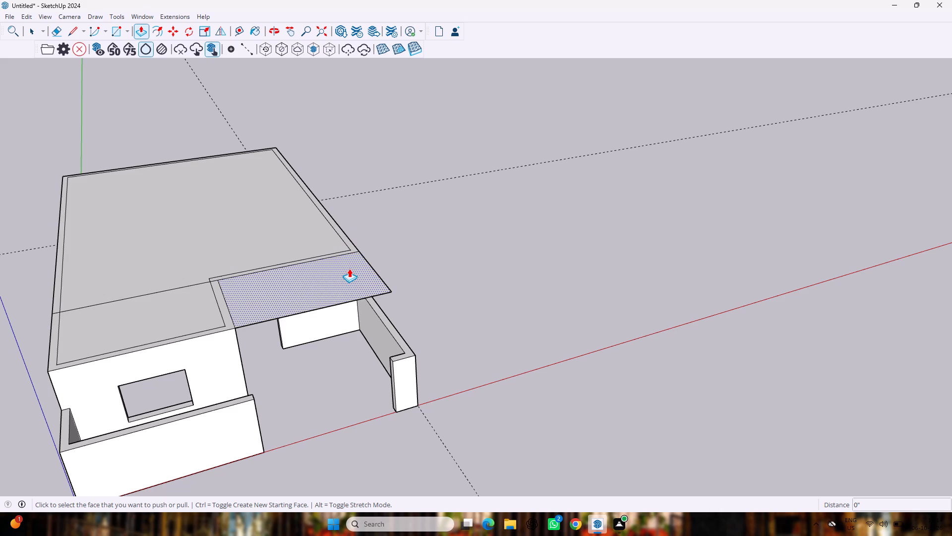
pyautogui.moveTo(349, 268); pyautogui.dragTo(347, 213)
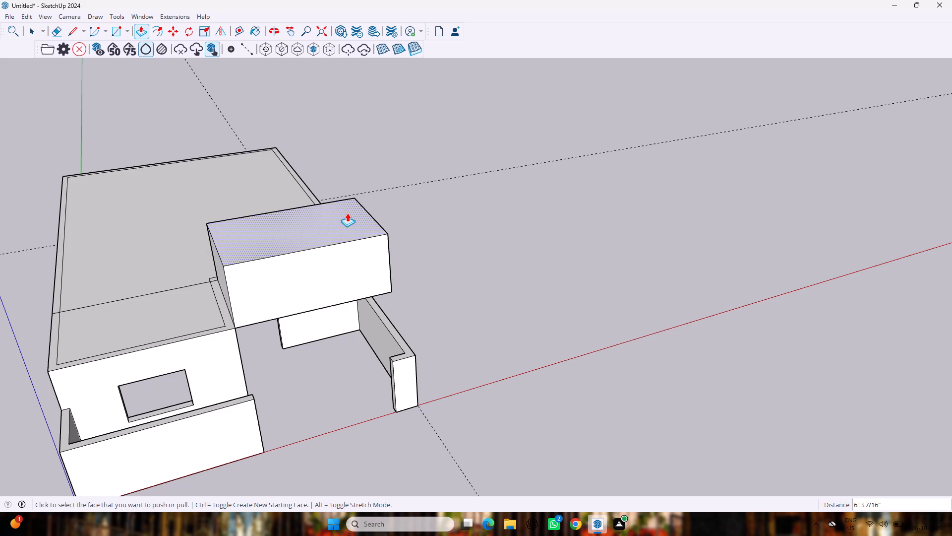
pyautogui.write('9"')
pyautogui.press('Return')
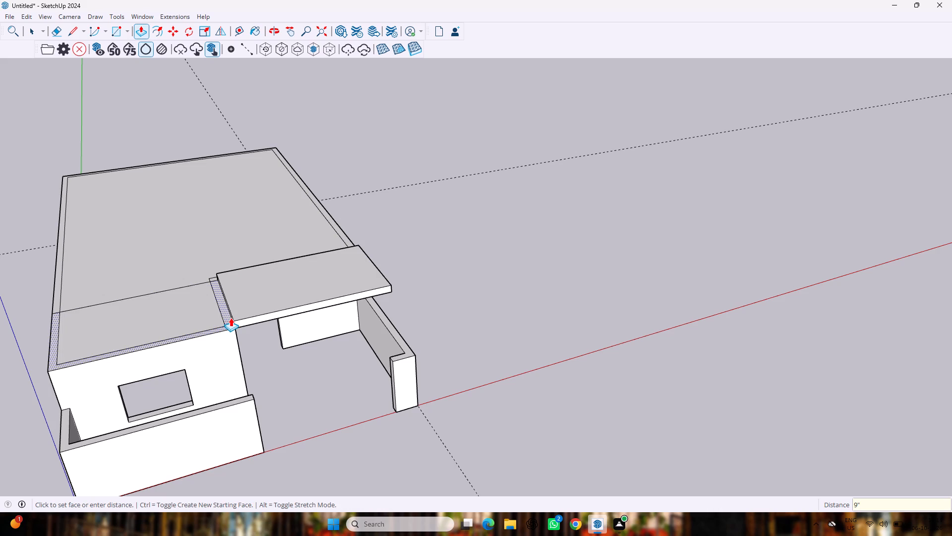
# Push/Pull the wall-top strips around the front room and the main house up 9", level with the porch slab.
pyautogui.moveTo(231, 318); pyautogui.dragTo(231, 298)
pyautogui.write('9"')
pyautogui.press('Return')
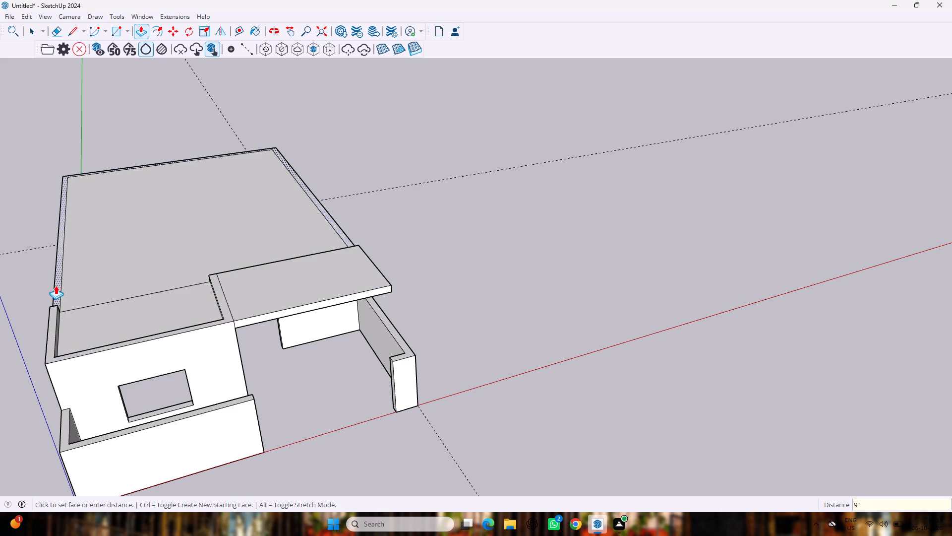
pyautogui.moveTo(57, 283); pyautogui.dragTo(59, 242)
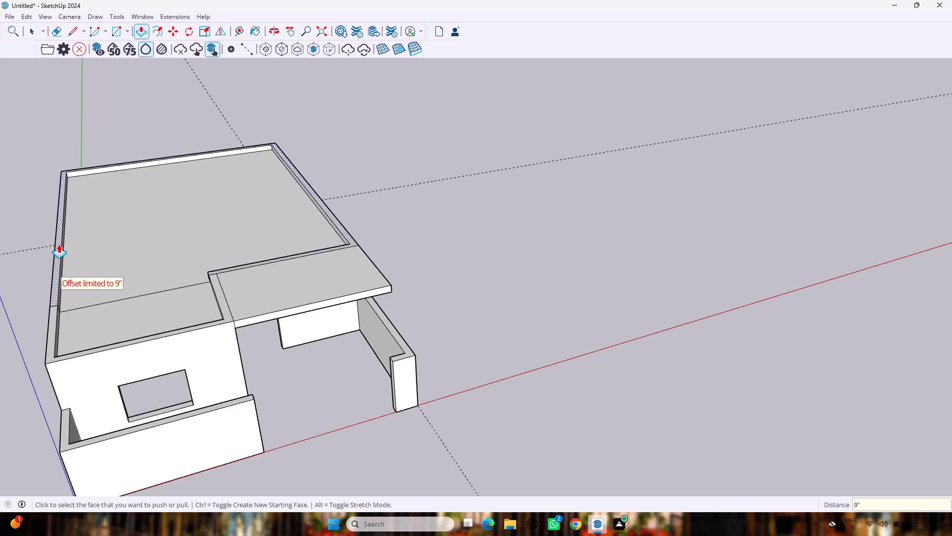
pyautogui.write('9"')
pyautogui.press('Return')
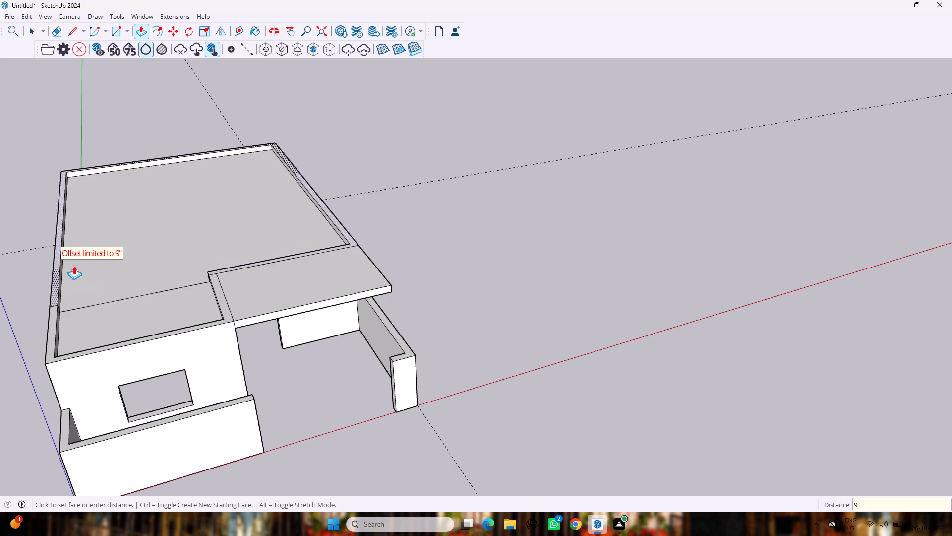
# Push/Pull the inner roof faces over the front room and the main house up 9" to complete the slab.
pyautogui.click(196, 292)
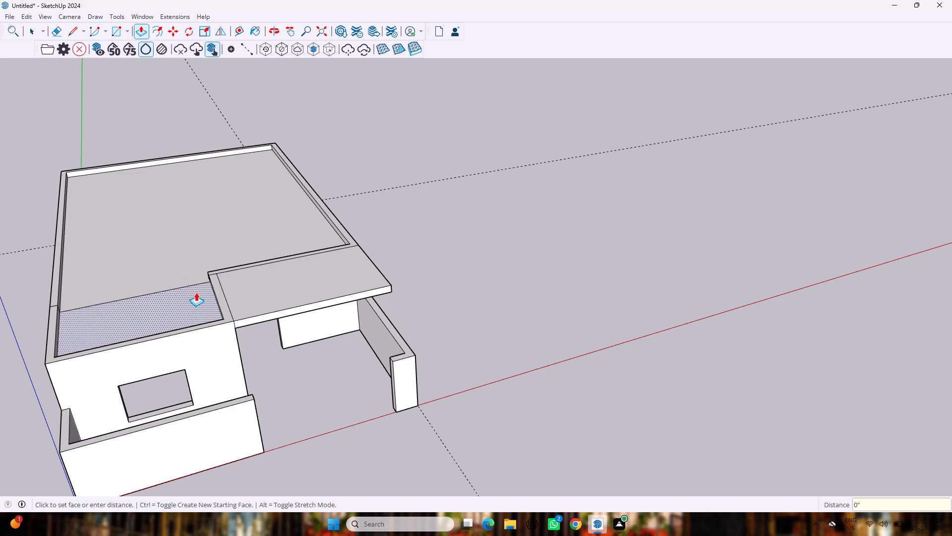
pyautogui.click(196, 292)
pyautogui.click(195, 274)
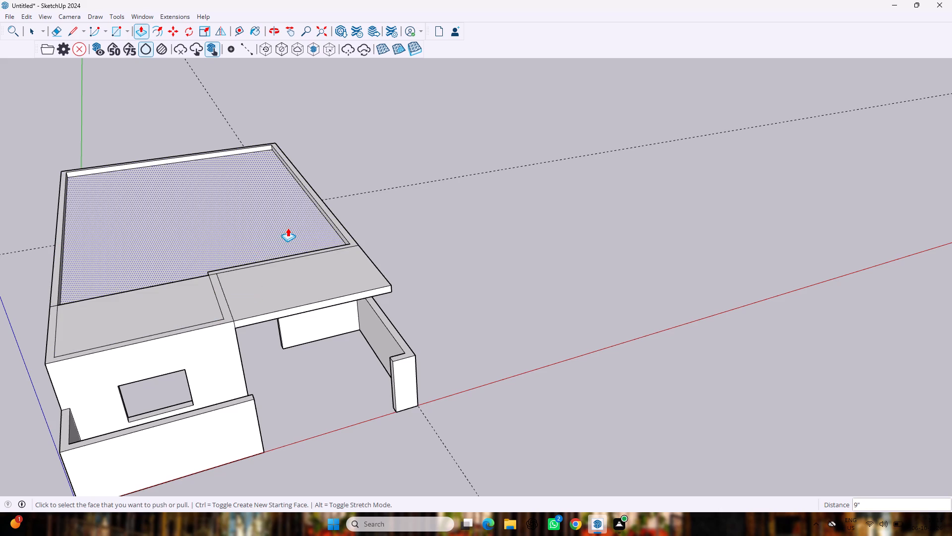
pyautogui.moveTo(319, 221); pyautogui.dragTo(313, 202)
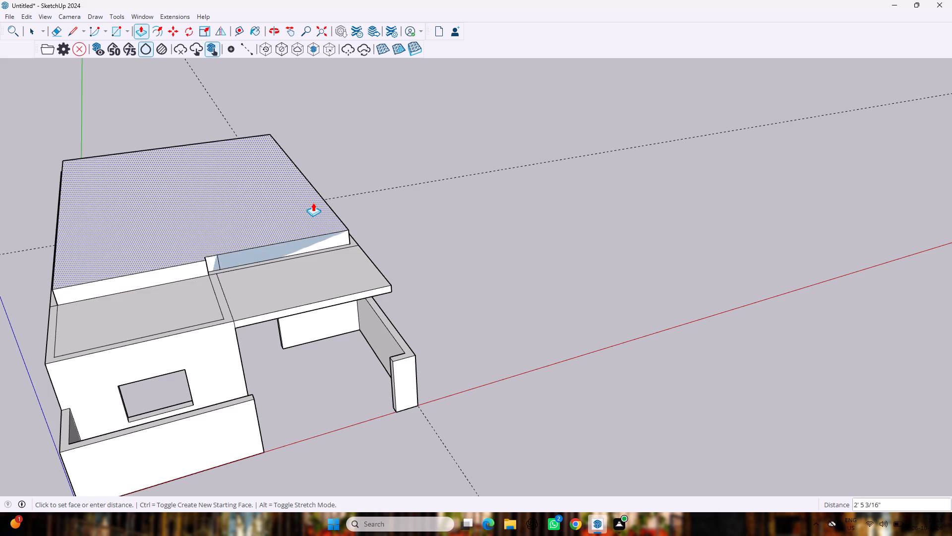
pyautogui.moveTo(313, 202); pyautogui.dragTo(315, 215)
pyautogui.write('9"')
pyautogui.press('Return')
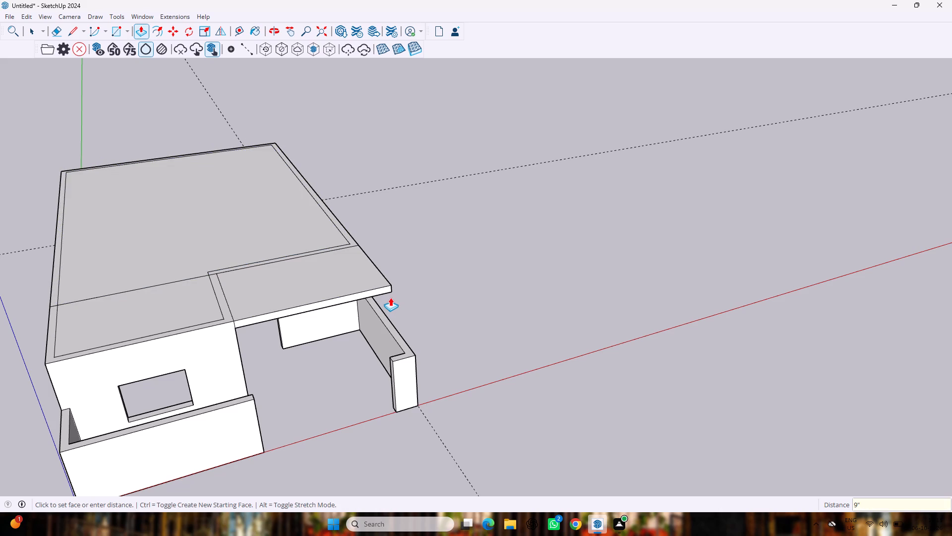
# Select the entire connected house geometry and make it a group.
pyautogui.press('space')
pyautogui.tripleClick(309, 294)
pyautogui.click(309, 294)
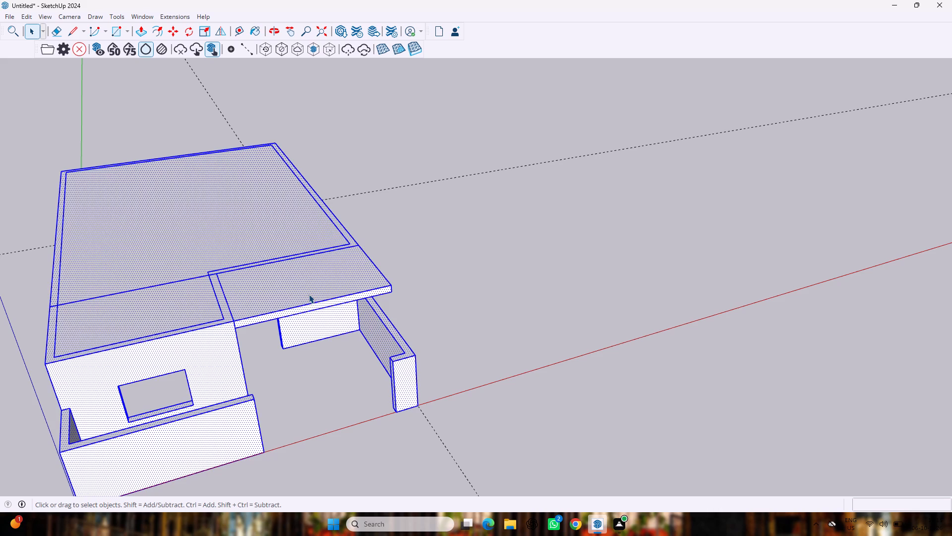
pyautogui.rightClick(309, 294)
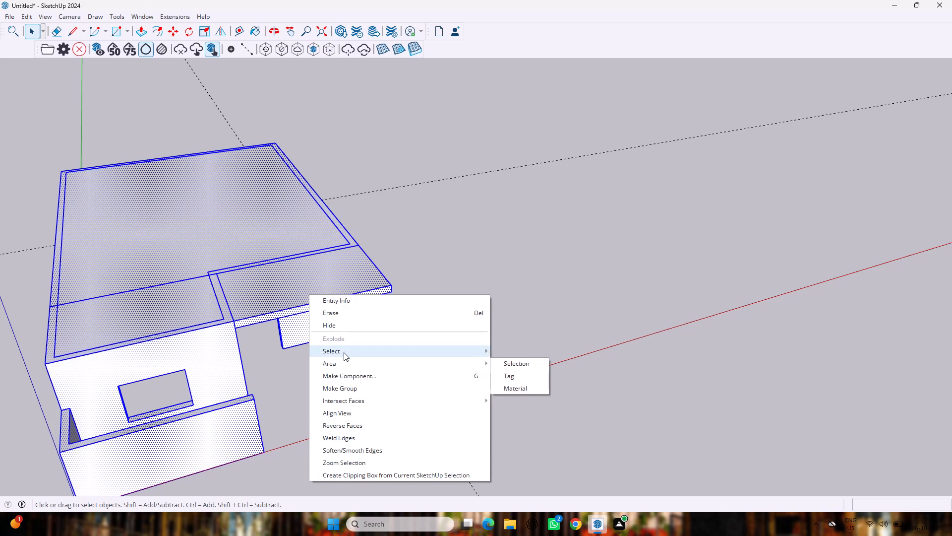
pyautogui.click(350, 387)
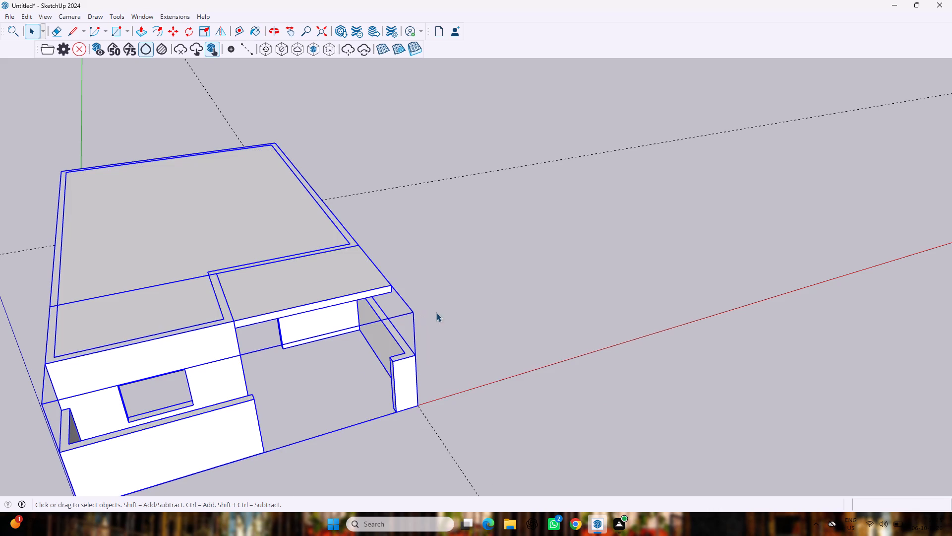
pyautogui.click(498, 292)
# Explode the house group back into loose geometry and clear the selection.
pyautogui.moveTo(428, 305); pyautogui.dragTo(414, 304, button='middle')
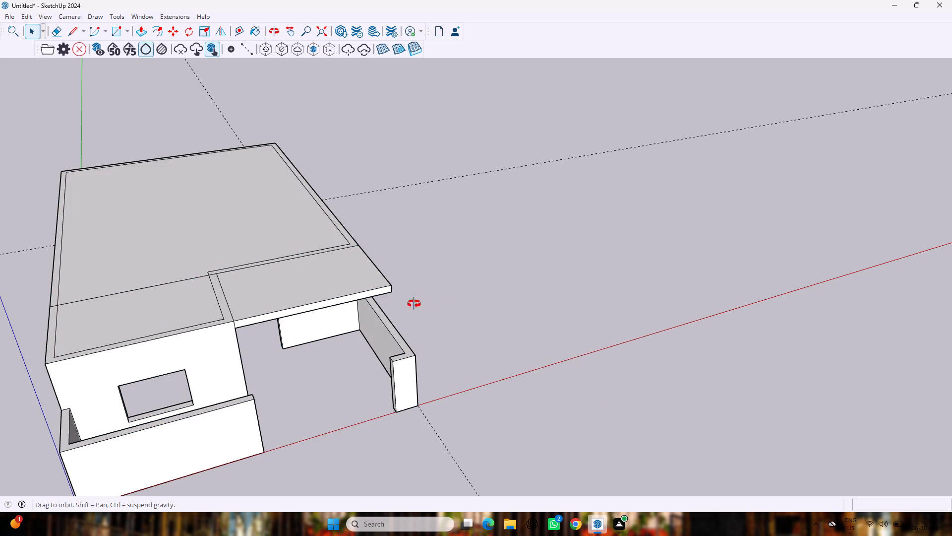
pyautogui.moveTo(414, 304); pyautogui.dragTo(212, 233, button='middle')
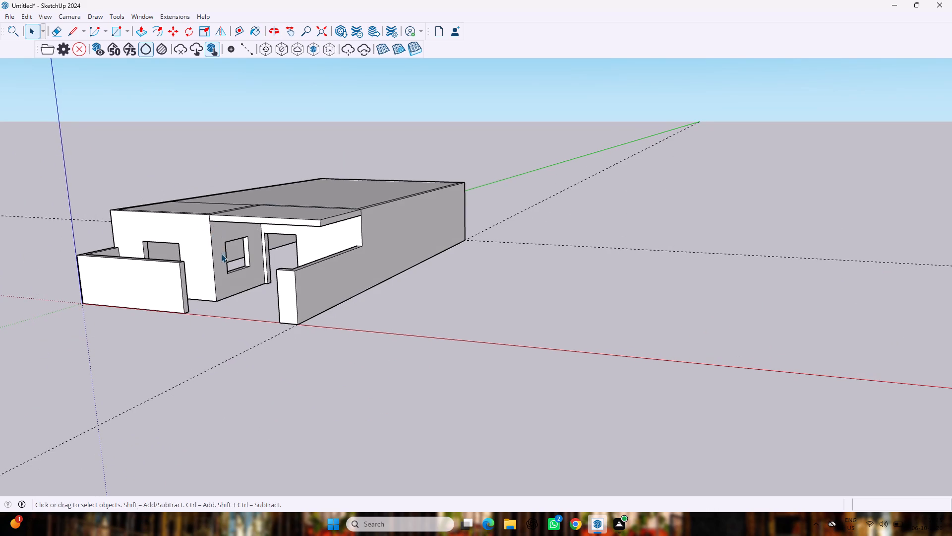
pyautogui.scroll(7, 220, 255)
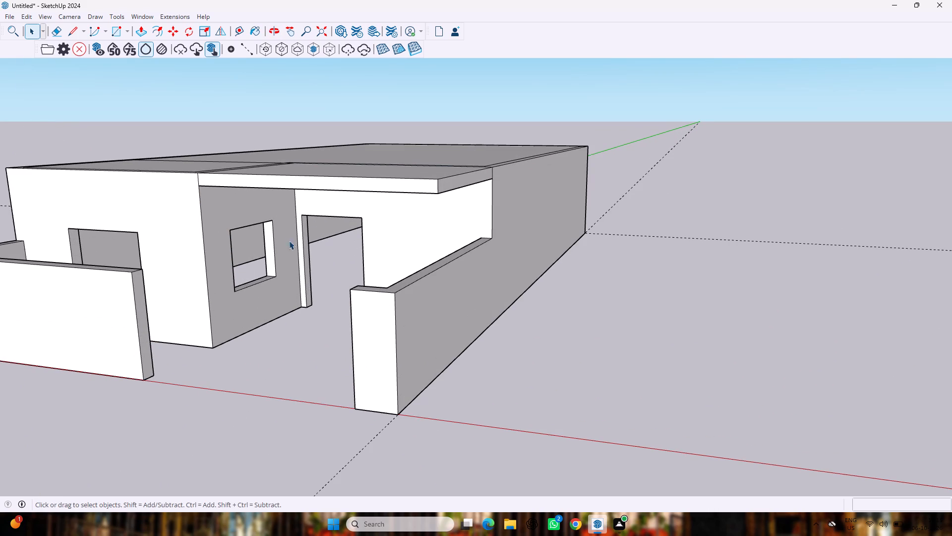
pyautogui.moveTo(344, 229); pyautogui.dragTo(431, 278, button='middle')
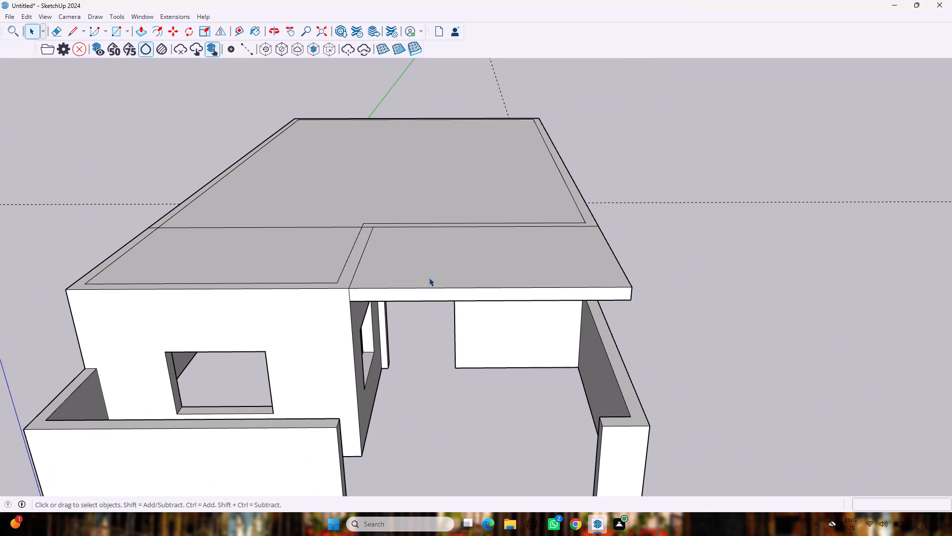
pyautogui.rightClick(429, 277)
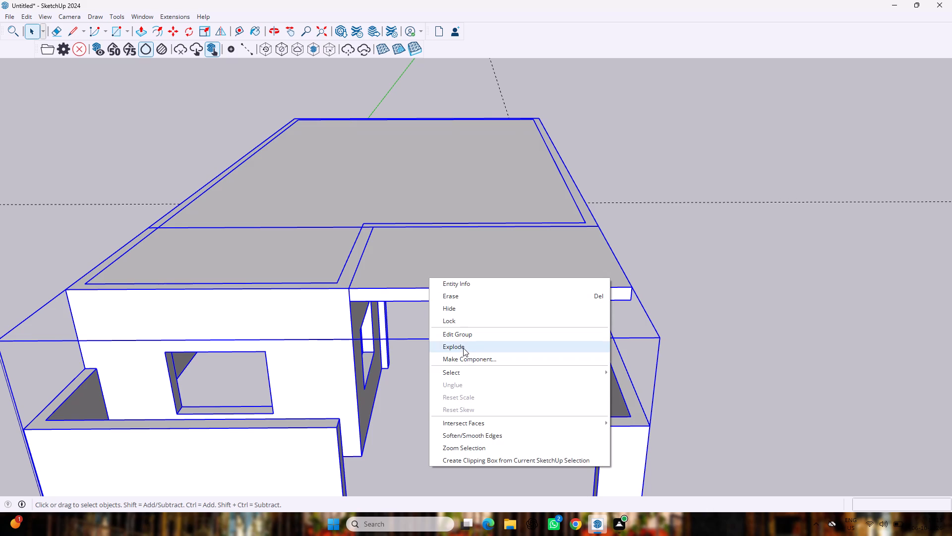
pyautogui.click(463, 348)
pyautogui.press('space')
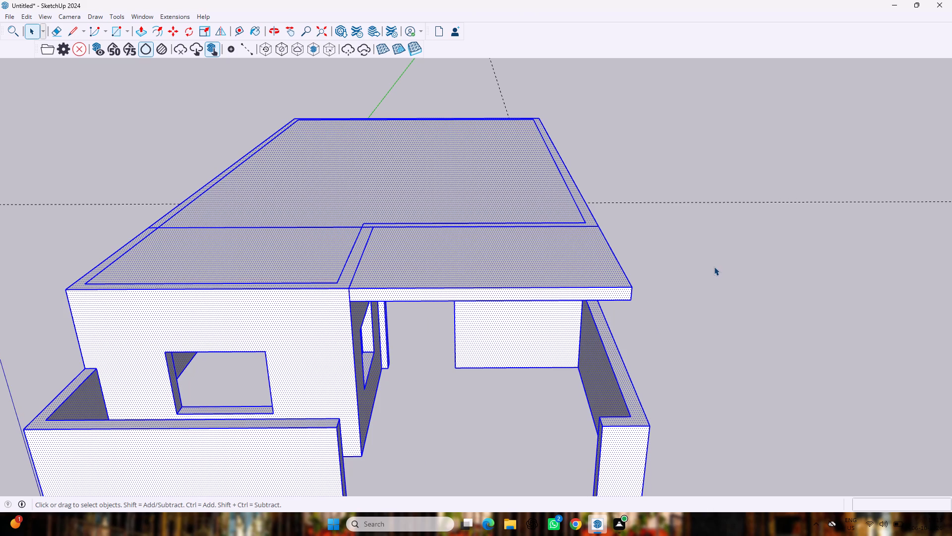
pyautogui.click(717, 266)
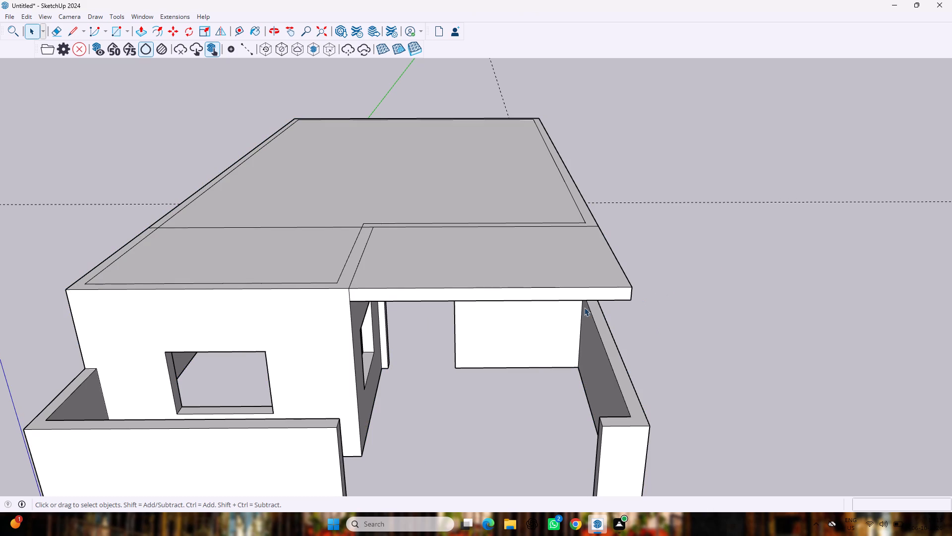
# Push/Pull the front face of the porch slab back 10' 3" to the recessed house wall.
pyautogui.press('p')
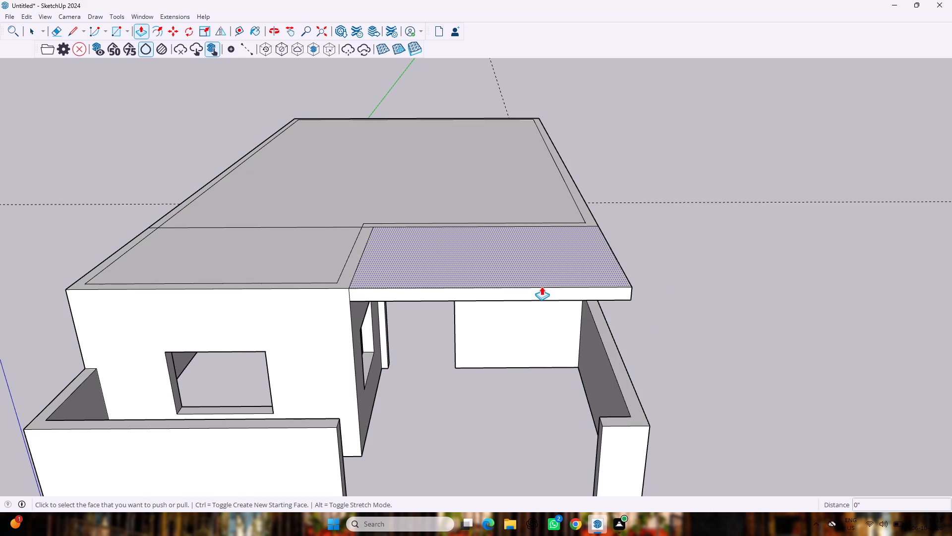
pyautogui.moveTo(542, 295); pyautogui.dragTo(501, 217)
pyautogui.scroll(-5, 615, 268)
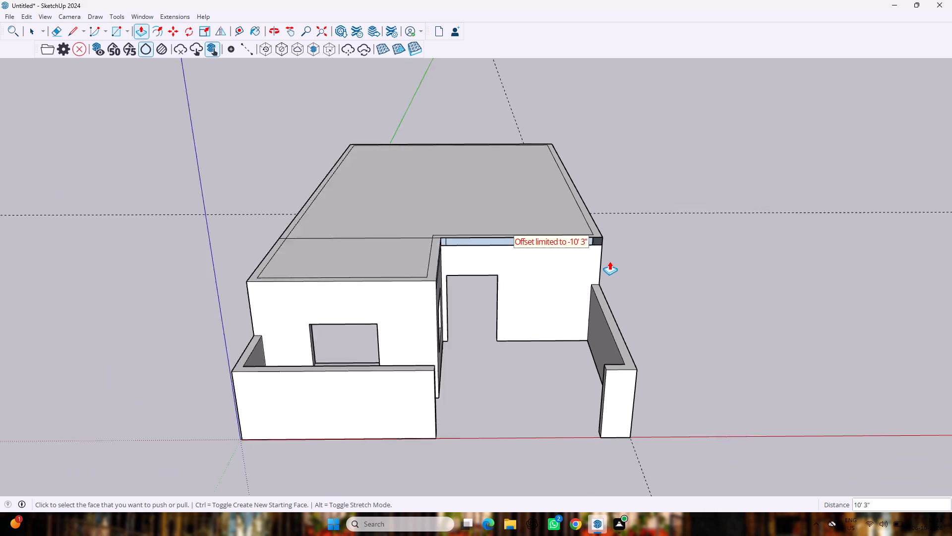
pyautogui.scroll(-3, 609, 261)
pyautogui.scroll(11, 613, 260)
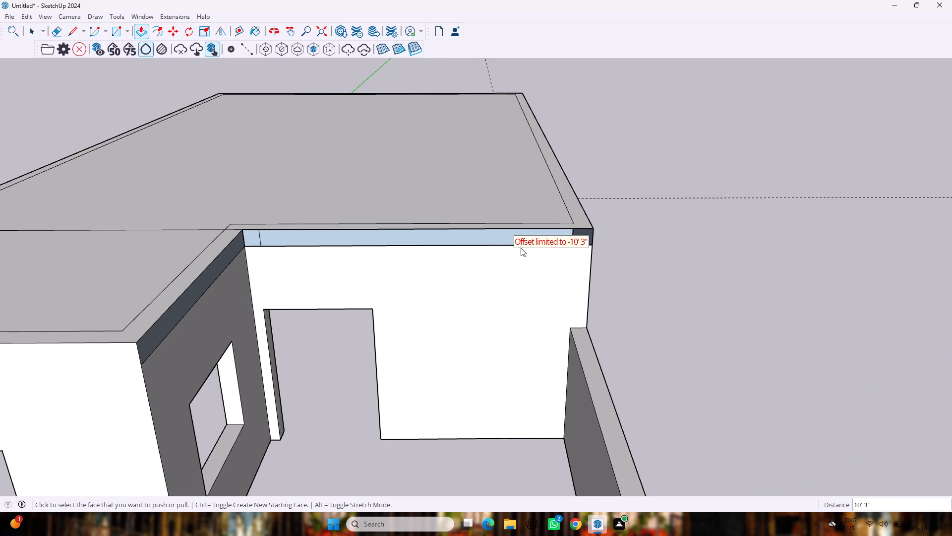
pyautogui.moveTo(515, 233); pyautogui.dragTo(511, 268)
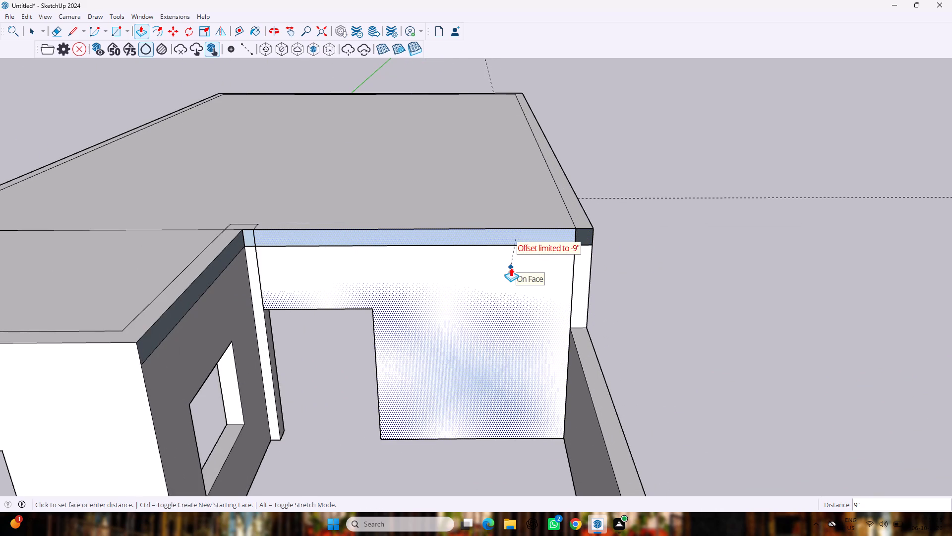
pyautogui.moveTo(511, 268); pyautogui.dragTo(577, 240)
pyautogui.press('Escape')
# Draw a 15' by 9" rectangle over the slab edge above the recessed house wall.
pyautogui.press('r')
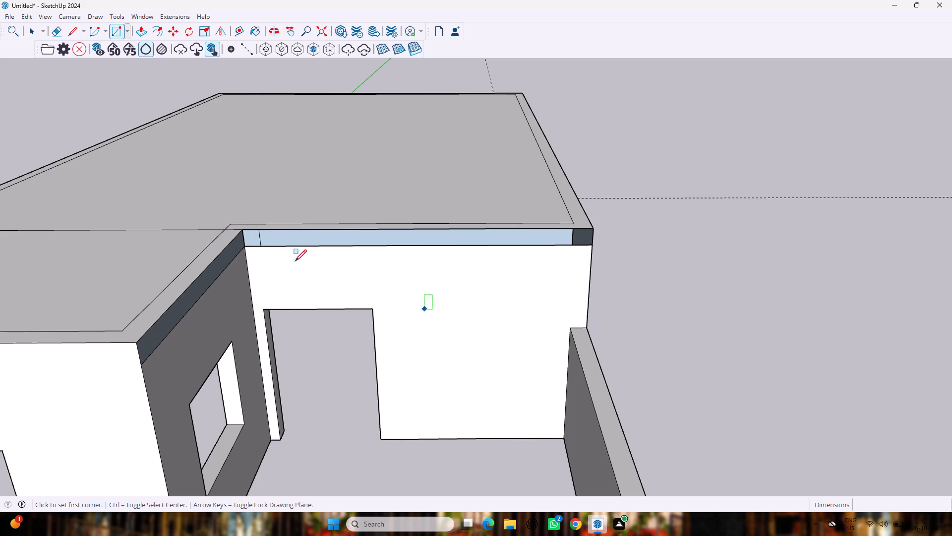
pyautogui.click(244, 232)
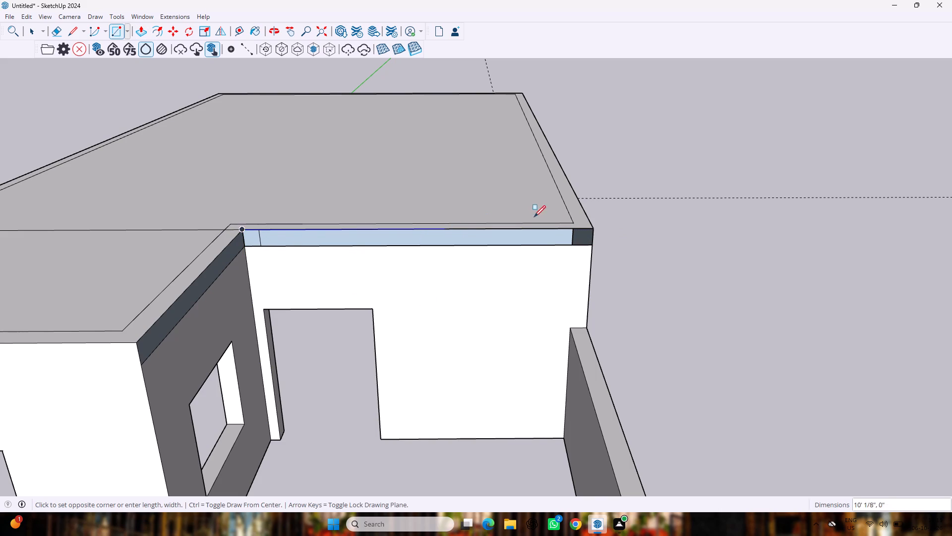
pyautogui.click(590, 245)
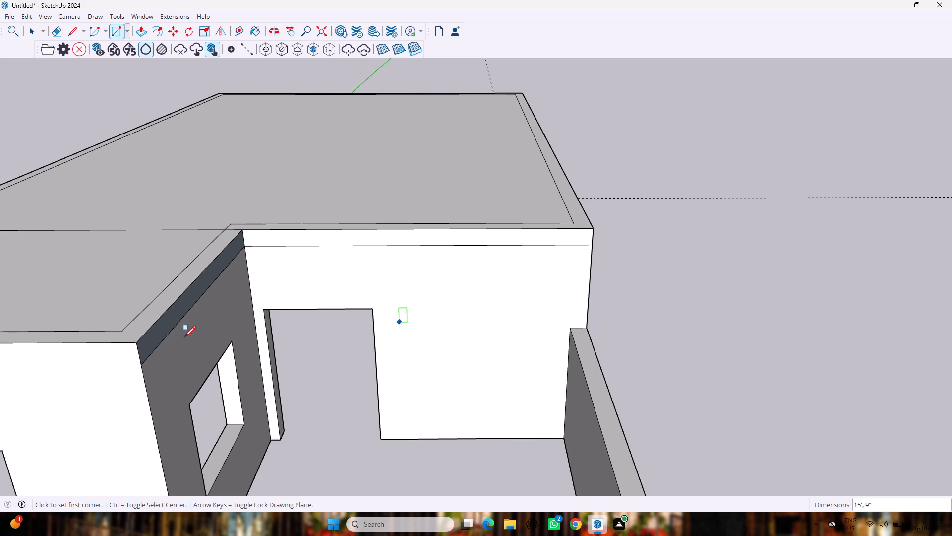
# Draw a rectangle corner to corner over the slab edge on the front room's side wall facing the porch.
pyautogui.scroll(5, 131, 322)
pyautogui.moveTo(130, 302); pyautogui.dragTo(0, 252, button='middle')
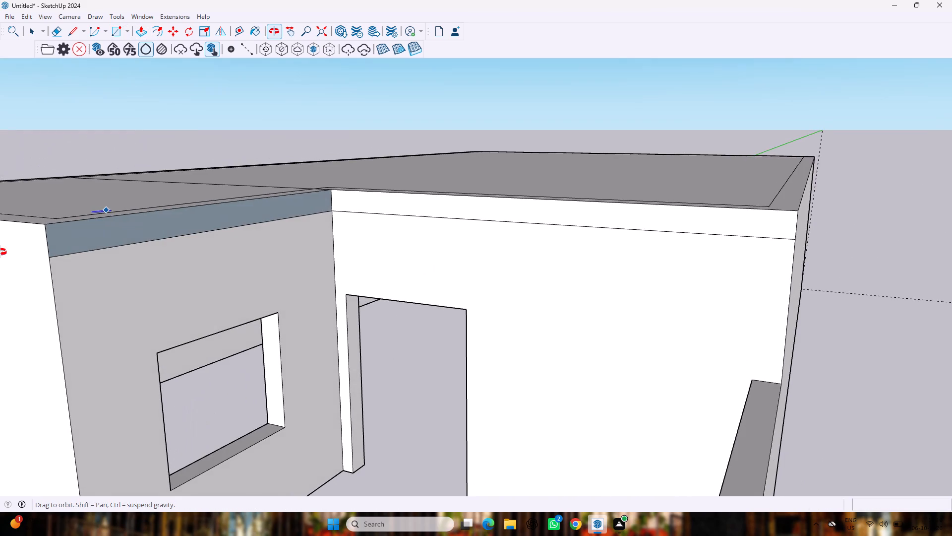
pyautogui.moveTo(0, 252); pyautogui.dragTo(0, 250, button='middle')
pyautogui.click(50, 222)
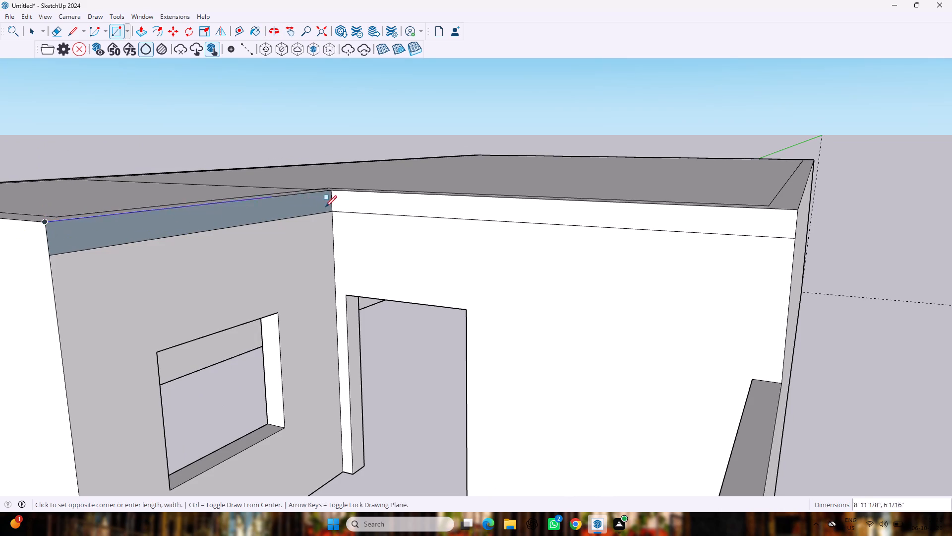
pyautogui.click(332, 211)
pyautogui.scroll(-5, 445, 214)
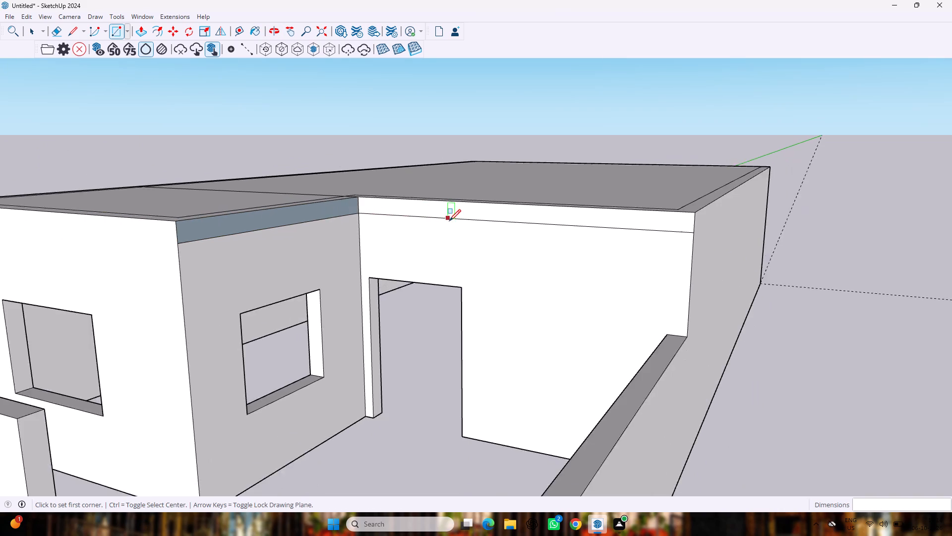
pyautogui.scroll(-4, 449, 221)
pyautogui.press('space')
# Push/Pull the slab edge above the recessed house wall outward 5' as an overhang over the porch.
pyautogui.moveTo(530, 292); pyautogui.dragTo(625, 292, button='middle')
pyautogui.press('p')
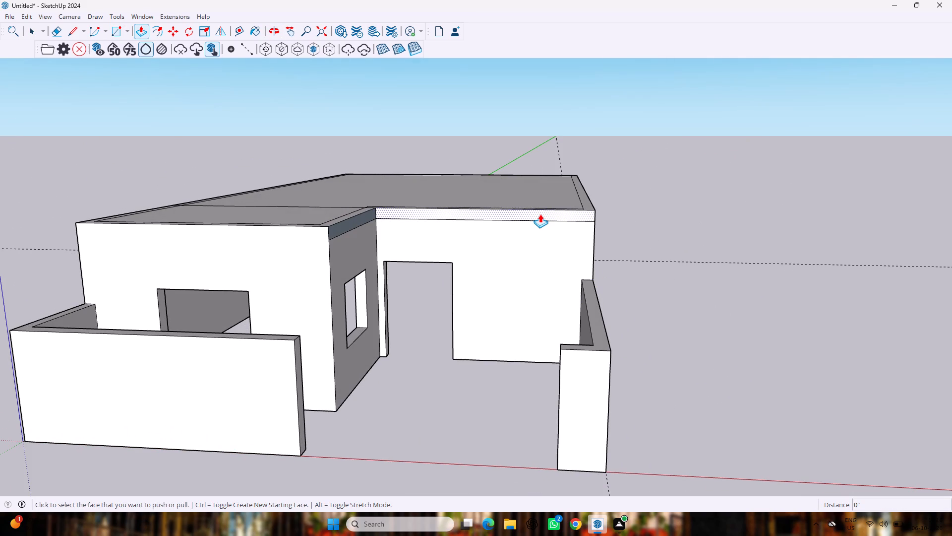
pyautogui.moveTo(540, 214); pyautogui.dragTo(537, 244)
pyautogui.write("5'")
pyautogui.press('Return')
pyautogui.moveTo(680, 292); pyautogui.dragTo(600, 411, button='middle')
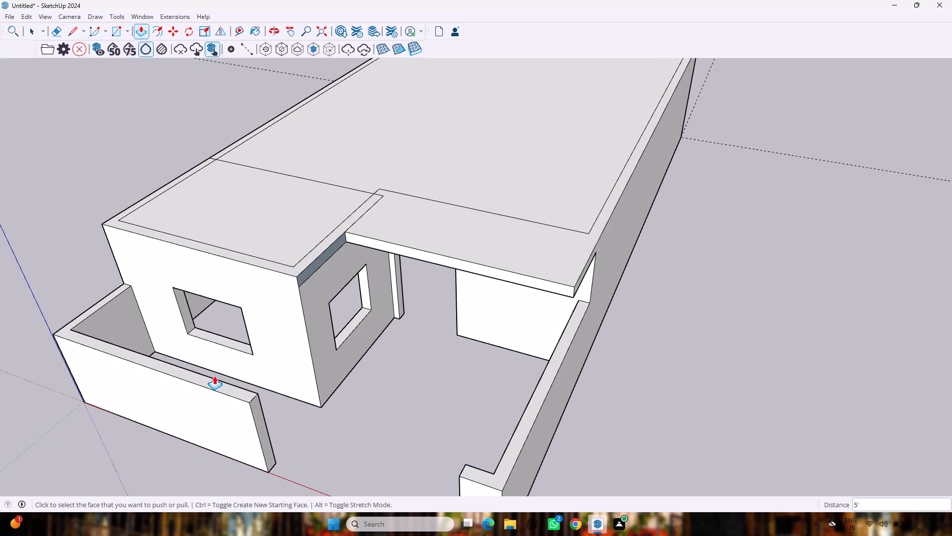
pyautogui.scroll(3, 221, 397)
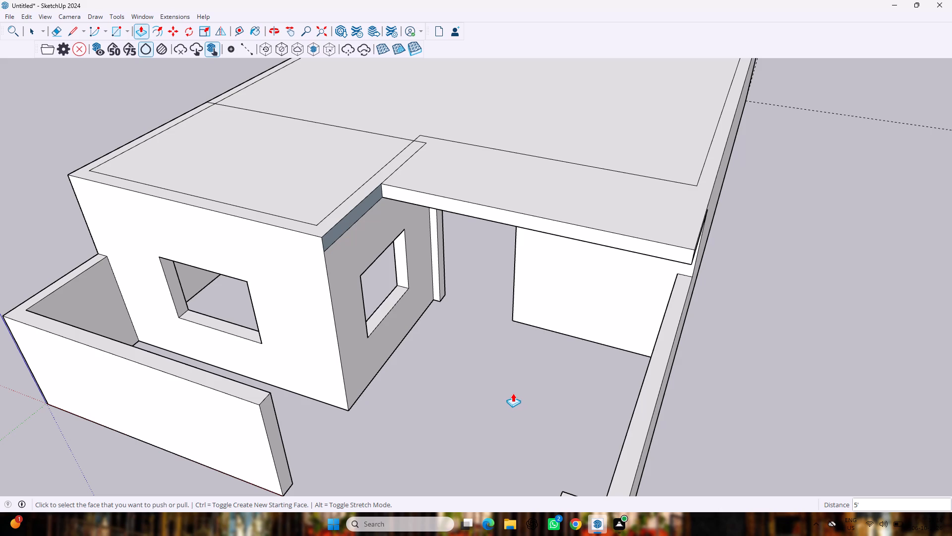
pyautogui.moveTo(513, 388); pyautogui.dragTo(512, 329, button='middle')
pyautogui.scroll(-5, 512, 329)
pyautogui.press('space')
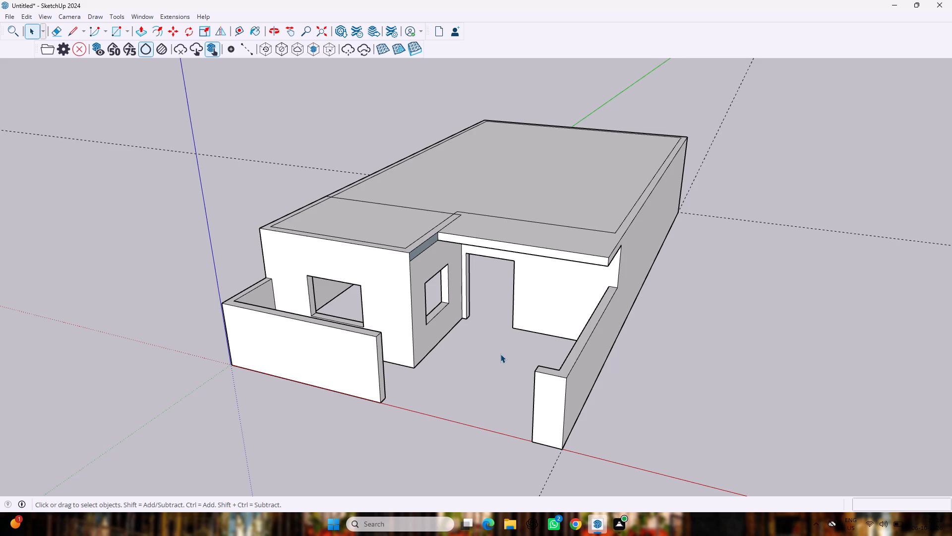
# Draw a window rectangle about 6' 3" wide and 3' 8" high on the recessed wall beside the door opening.
pyautogui.scroll(-1, 500, 354)
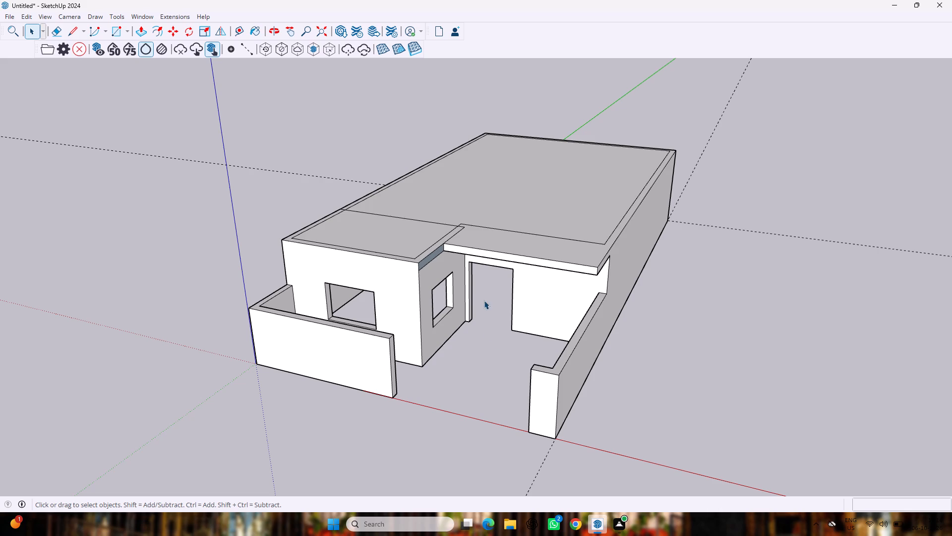
pyautogui.moveTo(536, 310); pyautogui.dragTo(646, 257, button='middle')
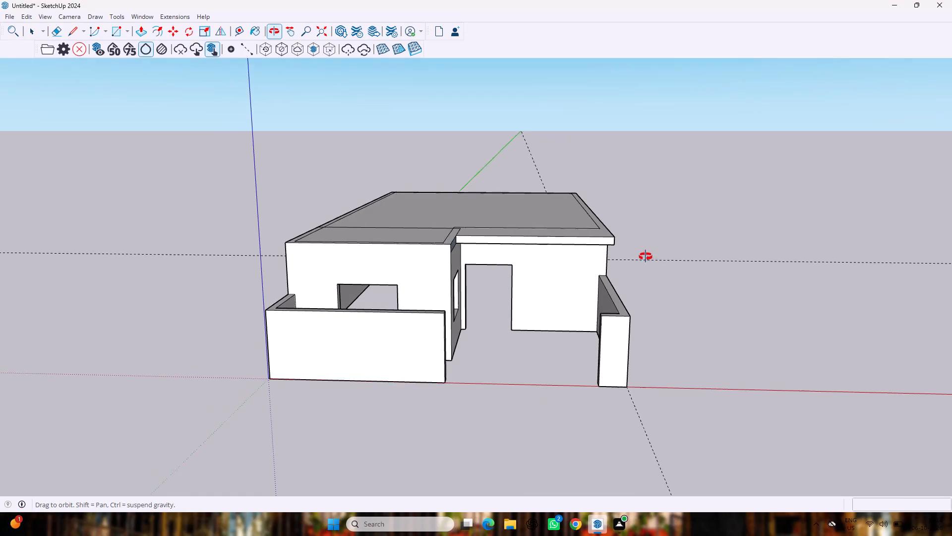
pyautogui.moveTo(646, 257); pyautogui.dragTo(650, 260, button='middle')
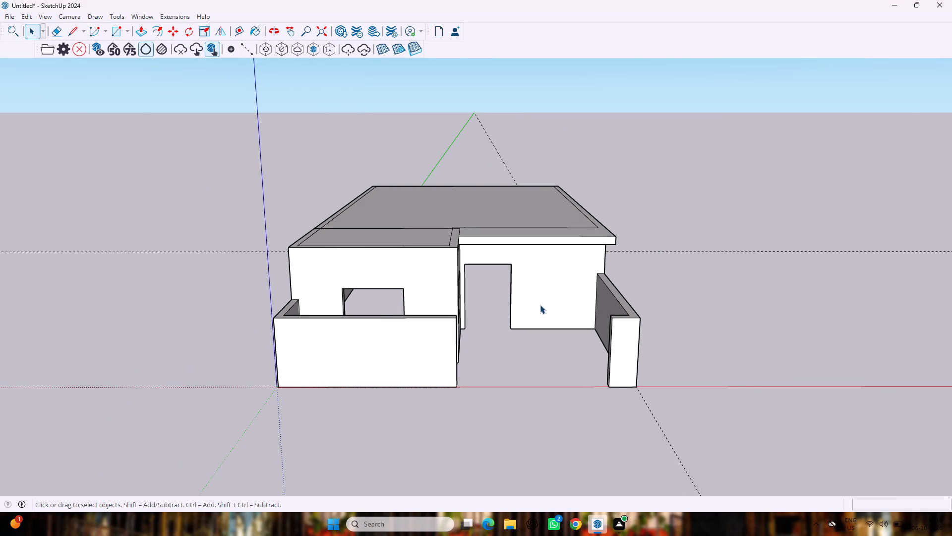
pyautogui.press('r')
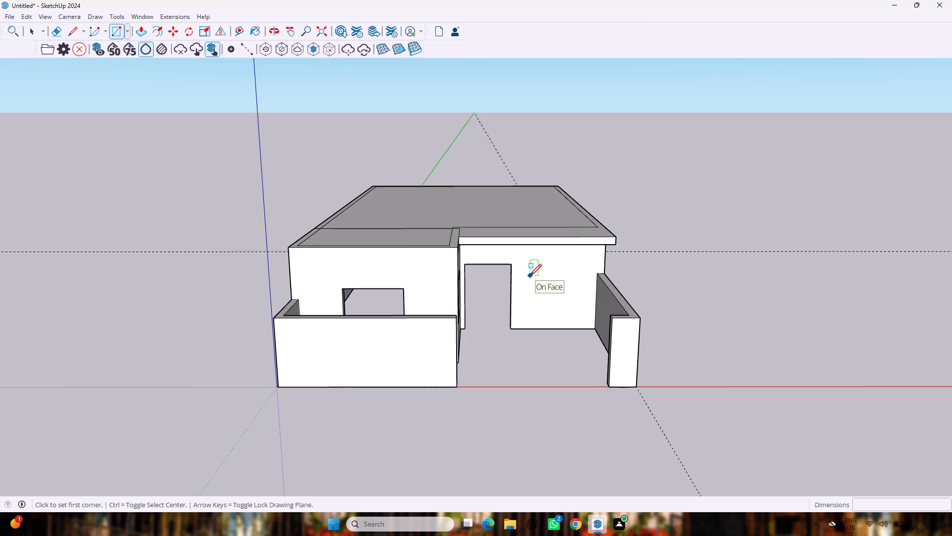
pyautogui.click(530, 275)
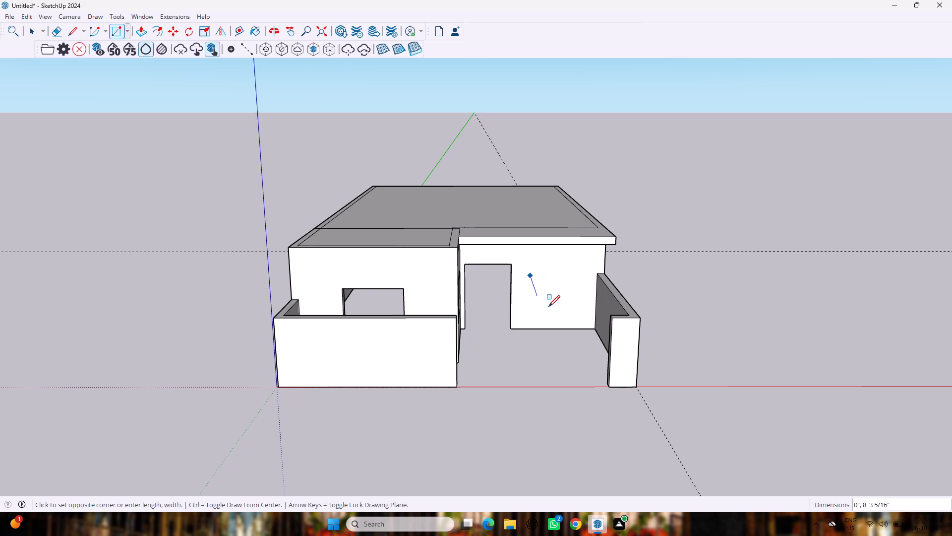
pyautogui.click(589, 309)
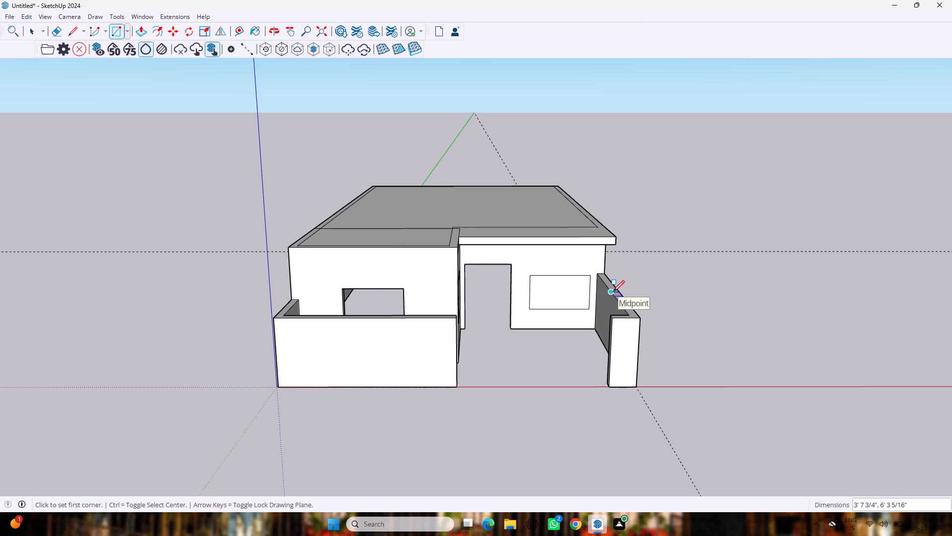
pyautogui.press('space')
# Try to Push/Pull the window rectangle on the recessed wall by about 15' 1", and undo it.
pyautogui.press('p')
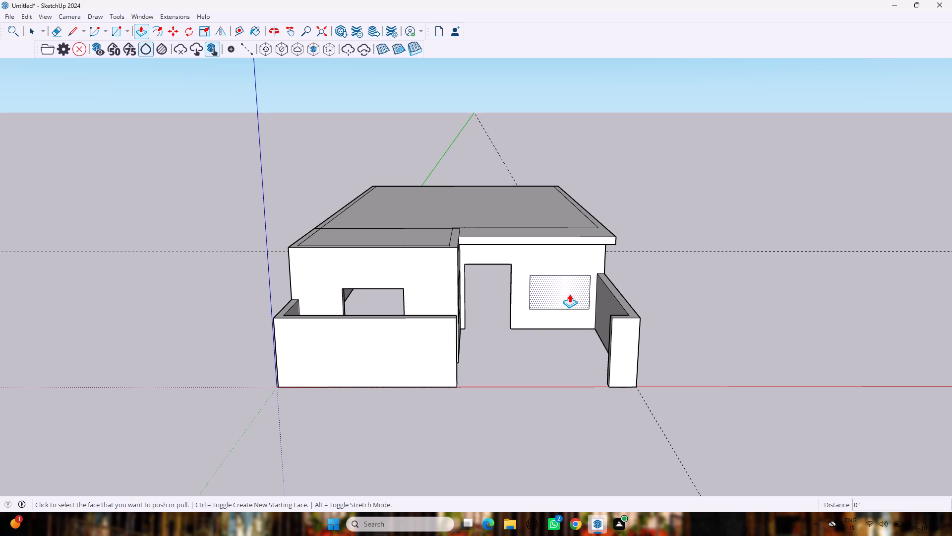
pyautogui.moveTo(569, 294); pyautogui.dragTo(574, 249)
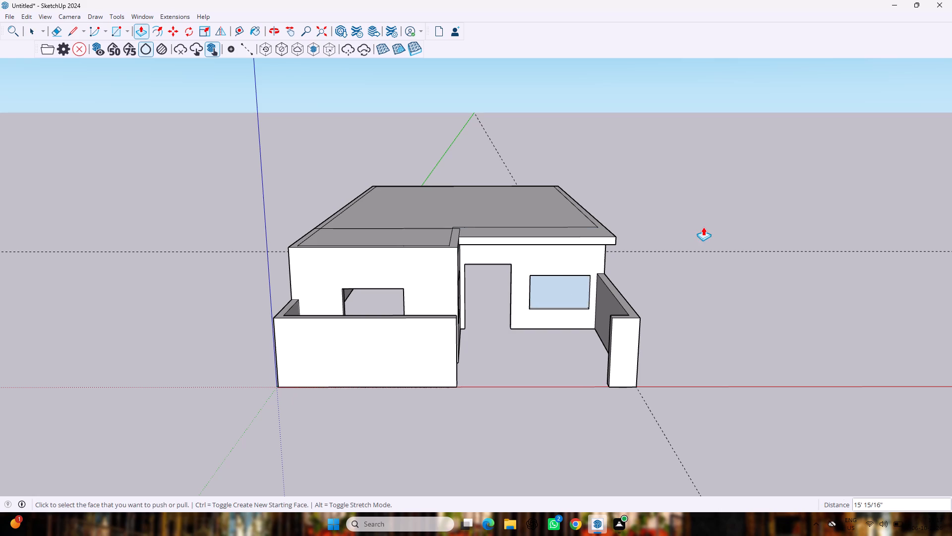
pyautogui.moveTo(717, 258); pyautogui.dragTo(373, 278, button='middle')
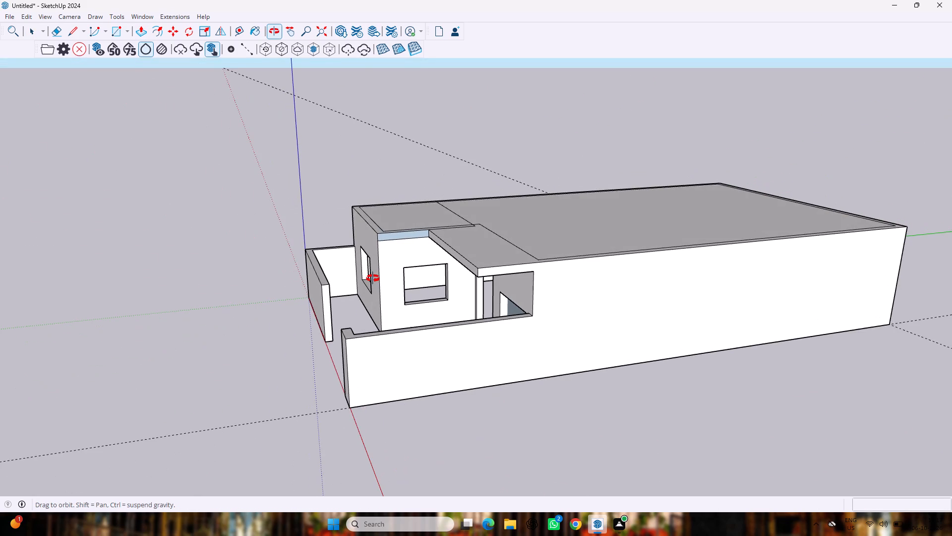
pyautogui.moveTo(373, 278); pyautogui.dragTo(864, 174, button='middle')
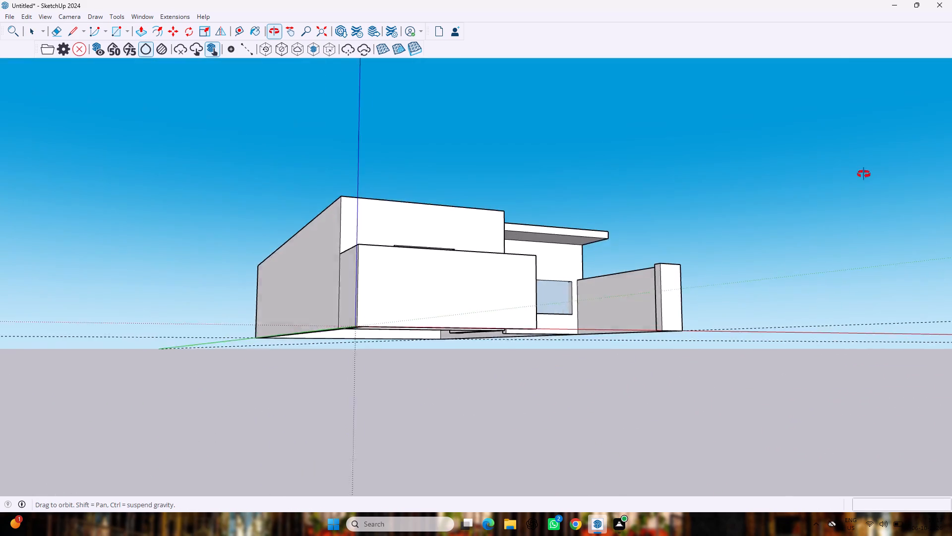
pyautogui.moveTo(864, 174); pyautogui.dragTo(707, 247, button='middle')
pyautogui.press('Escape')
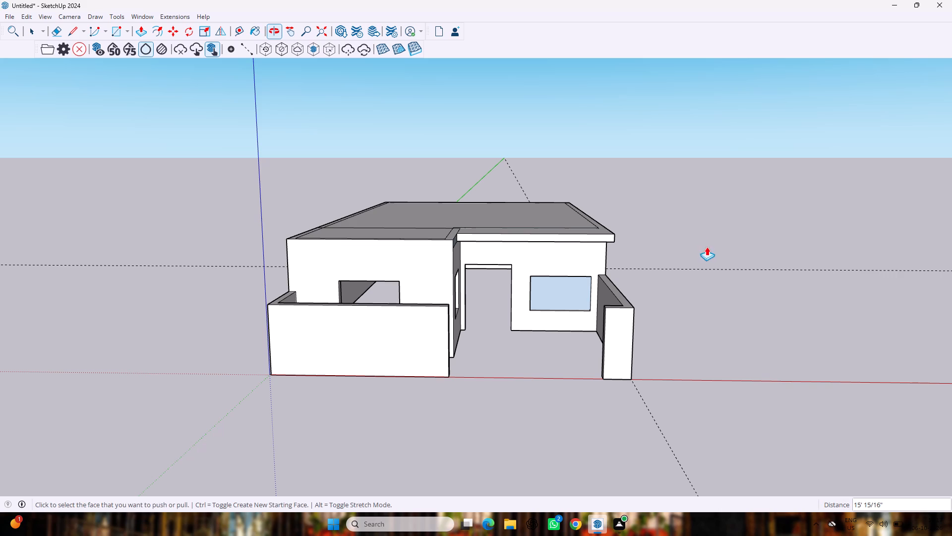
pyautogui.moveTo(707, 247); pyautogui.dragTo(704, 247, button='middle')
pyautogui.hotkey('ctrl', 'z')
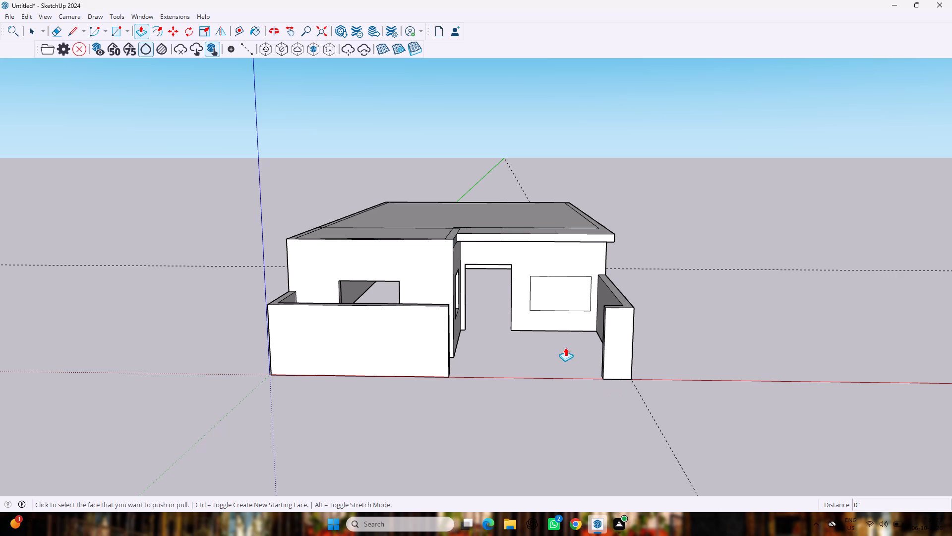
# Push/Pull the window rectangle on the recessed wall back 9" to cut the opening through.
pyautogui.moveTo(566, 296); pyautogui.dragTo(565, 280)
pyautogui.press('9')
pyautogui.hotkey('shift', '"')
pyautogui.press('Return')
# Examine the porch overhang and the new window opening from several angles at the front of the house.
pyautogui.moveTo(481, 365); pyautogui.dragTo(484, 359, button='middle')
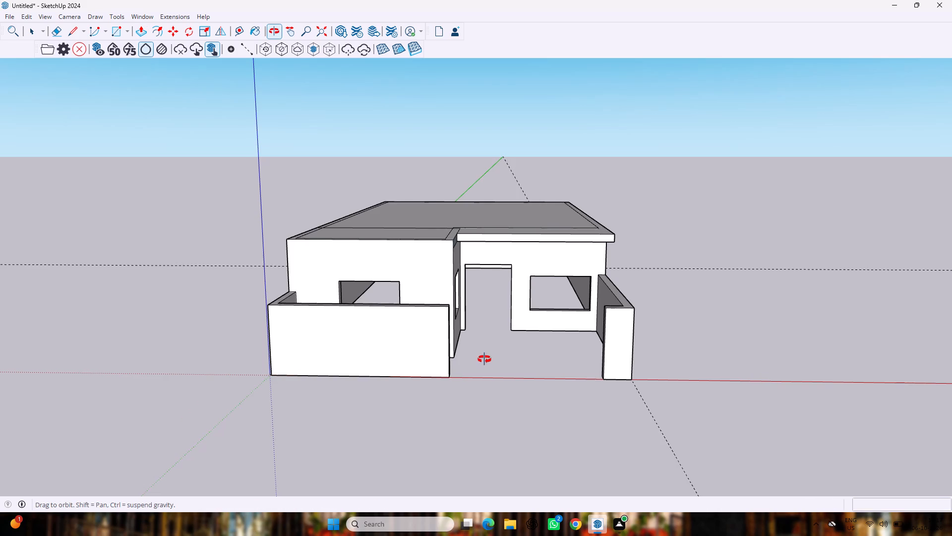
pyautogui.moveTo(484, 359); pyautogui.dragTo(575, 345, button='middle')
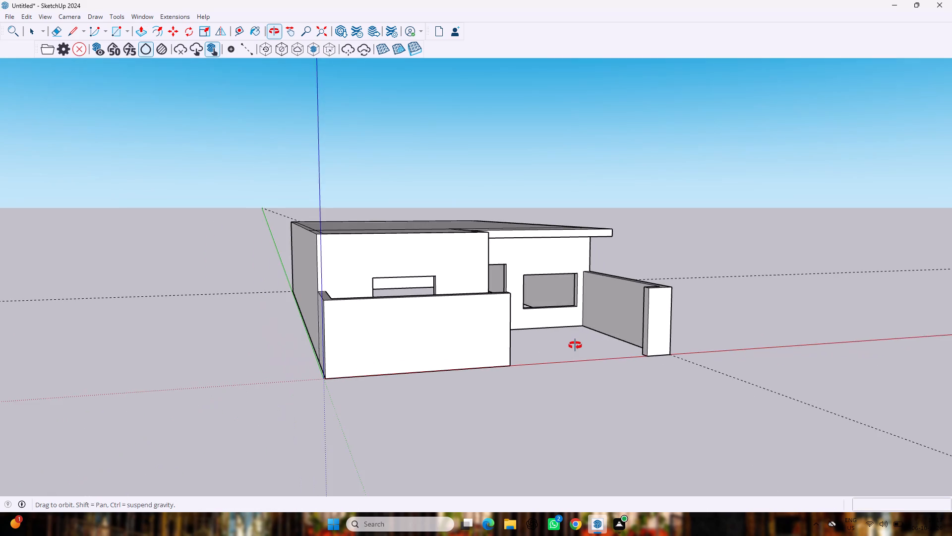
pyautogui.moveTo(575, 345); pyautogui.dragTo(496, 358, button='middle')
pyautogui.press('Return')
pyautogui.moveTo(535, 359); pyautogui.dragTo(530, 371, button='middle')
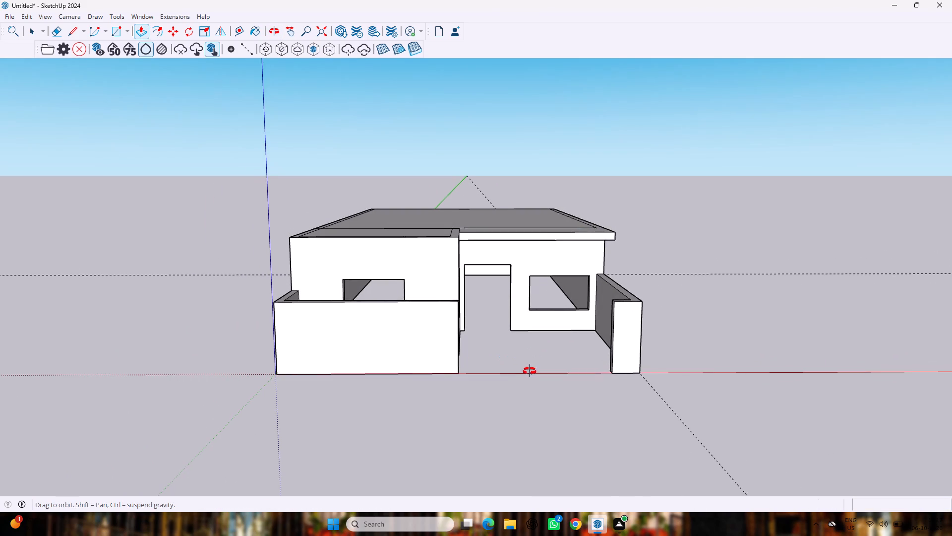
pyautogui.moveTo(530, 371); pyautogui.dragTo(520, 372, button='middle')
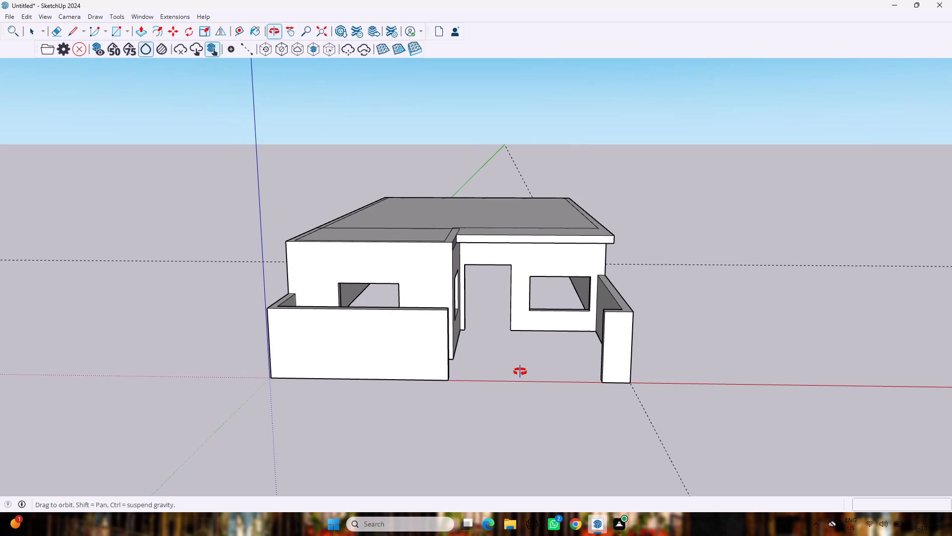
pyautogui.moveTo(520, 372); pyautogui.dragTo(496, 373, button='middle')
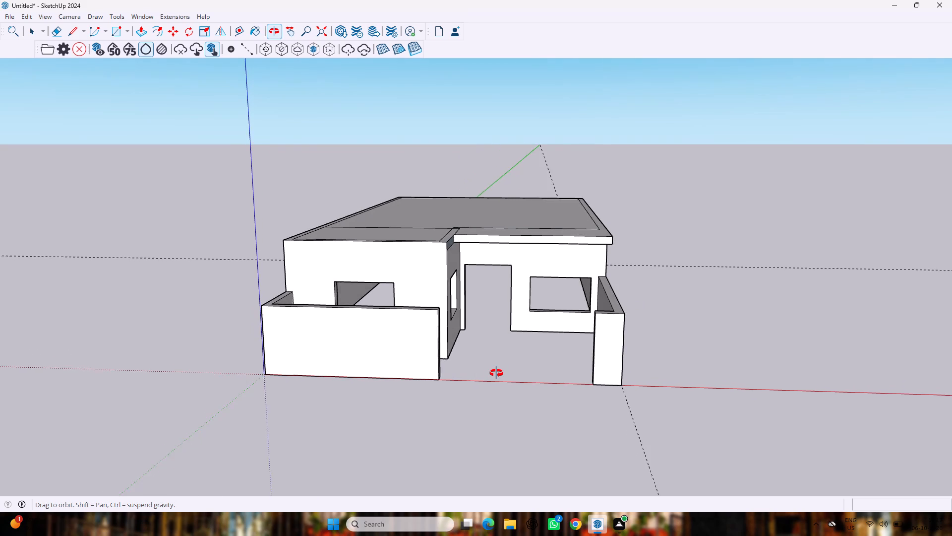
pyautogui.moveTo(496, 373); pyautogui.dragTo(494, 373, button='middle')
pyautogui.press('space')
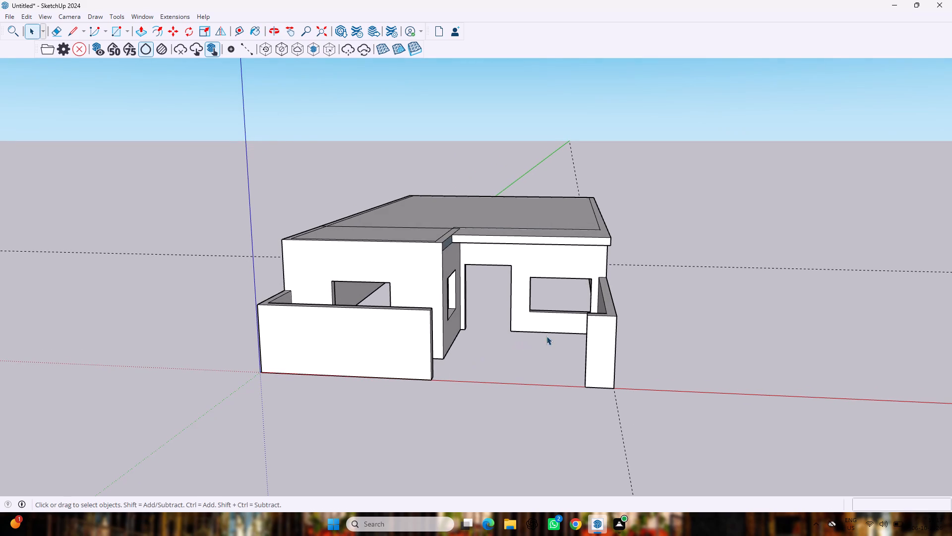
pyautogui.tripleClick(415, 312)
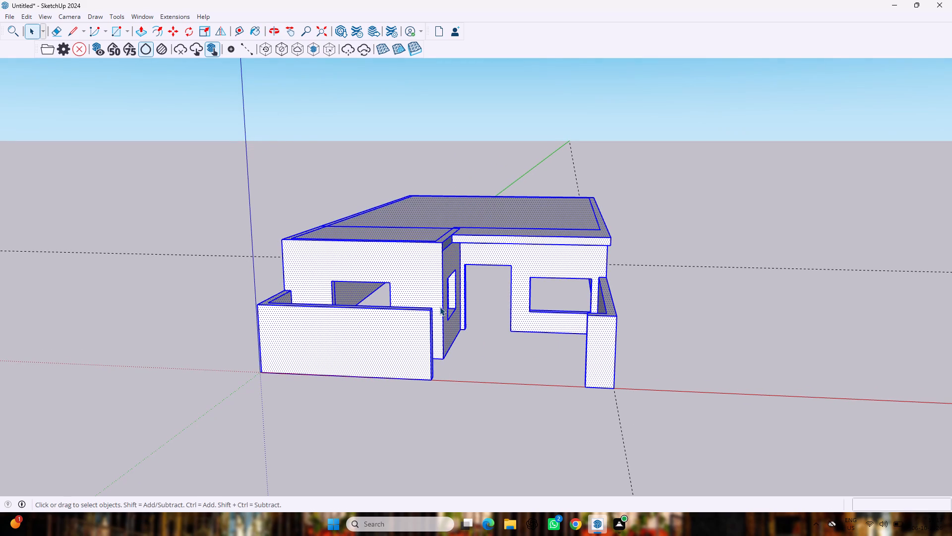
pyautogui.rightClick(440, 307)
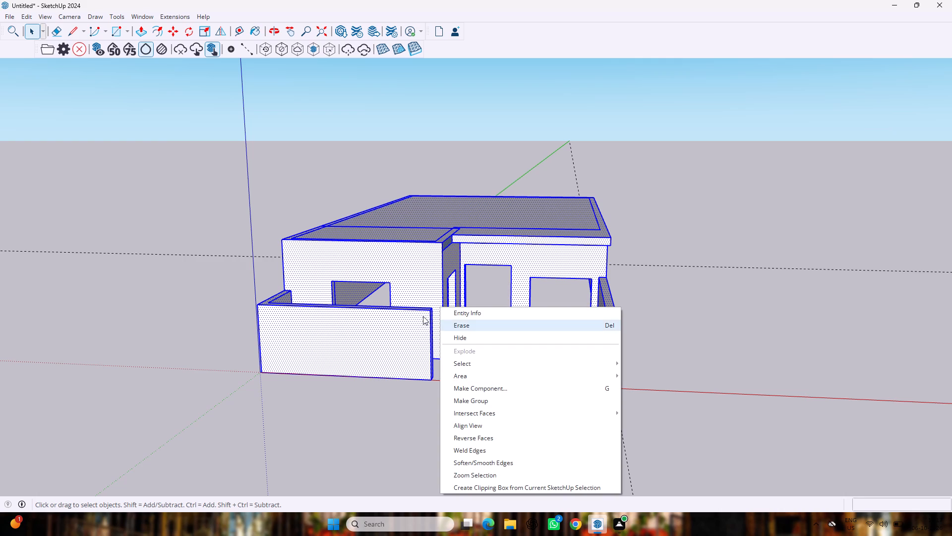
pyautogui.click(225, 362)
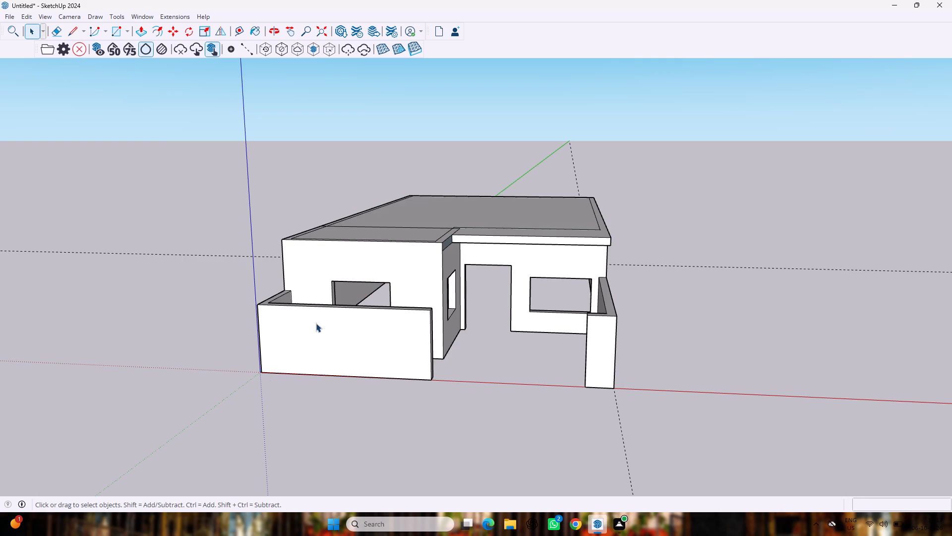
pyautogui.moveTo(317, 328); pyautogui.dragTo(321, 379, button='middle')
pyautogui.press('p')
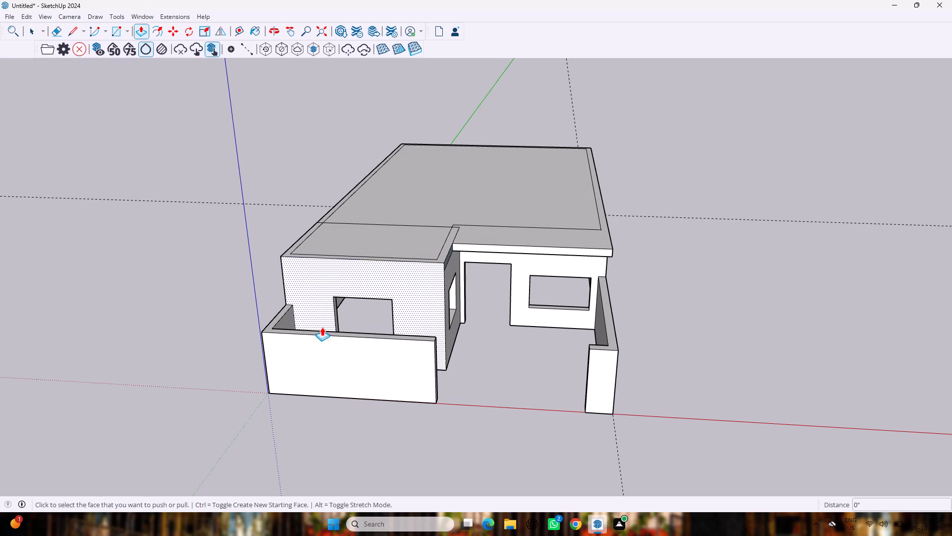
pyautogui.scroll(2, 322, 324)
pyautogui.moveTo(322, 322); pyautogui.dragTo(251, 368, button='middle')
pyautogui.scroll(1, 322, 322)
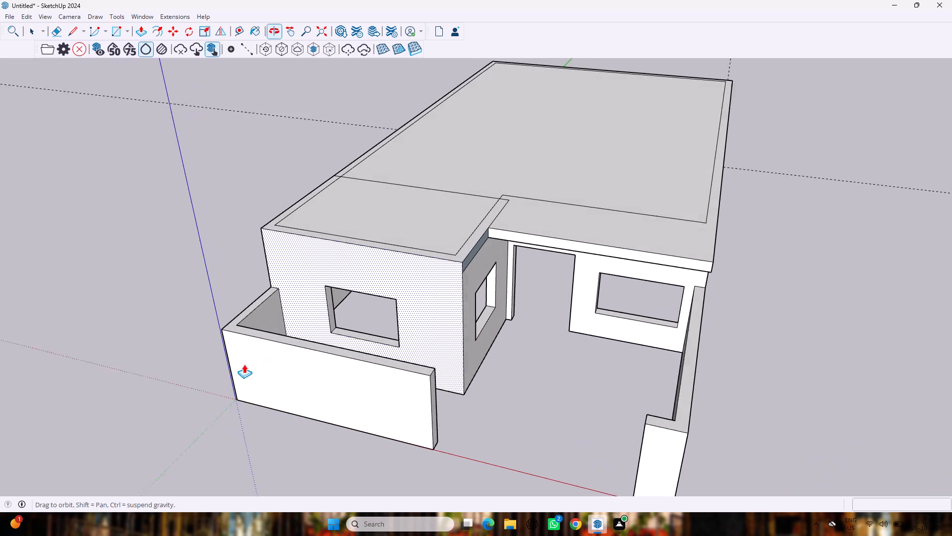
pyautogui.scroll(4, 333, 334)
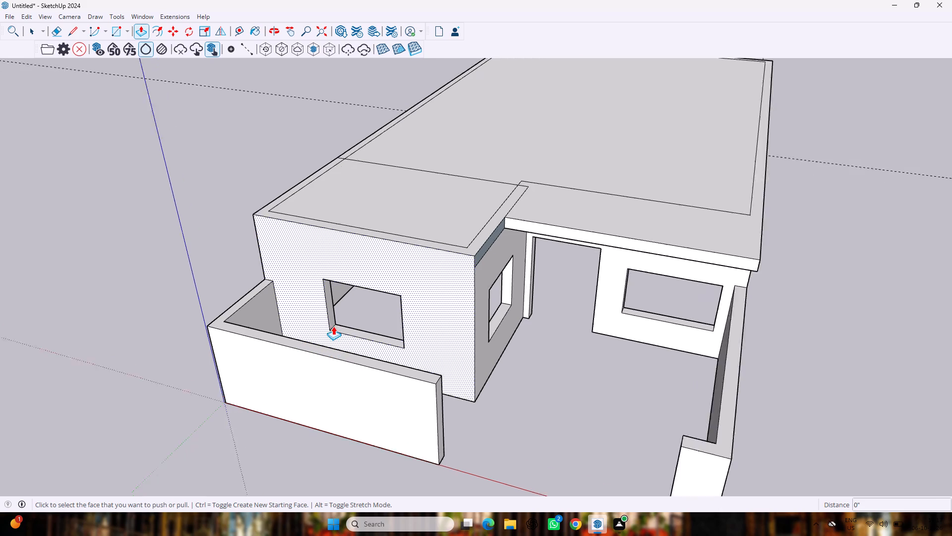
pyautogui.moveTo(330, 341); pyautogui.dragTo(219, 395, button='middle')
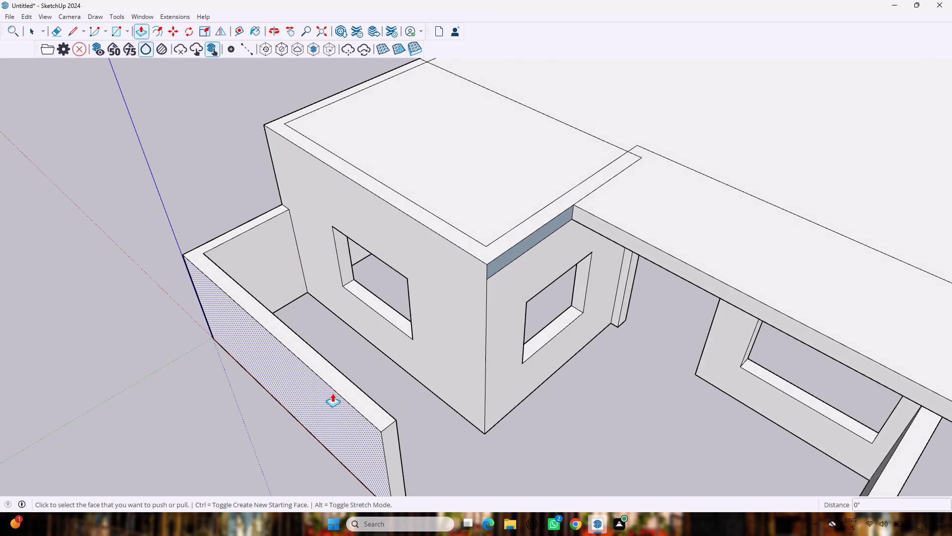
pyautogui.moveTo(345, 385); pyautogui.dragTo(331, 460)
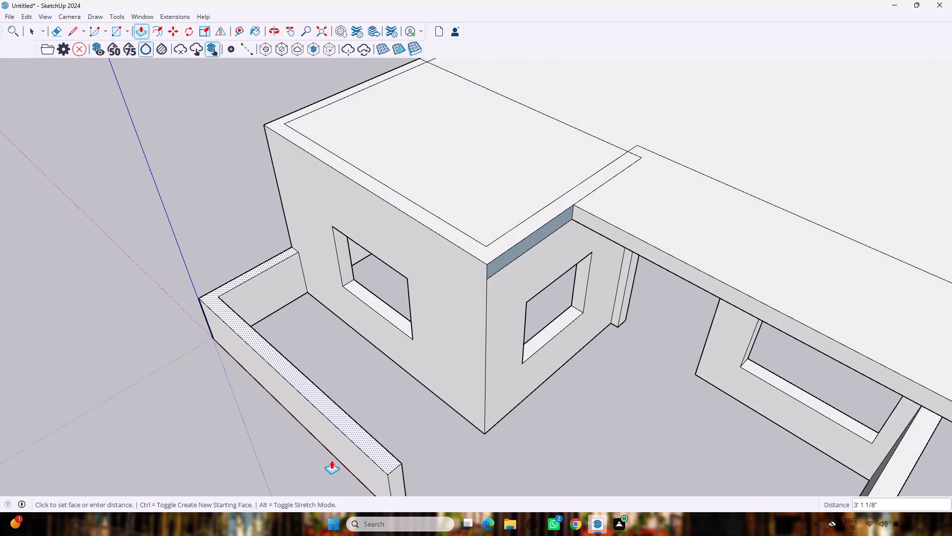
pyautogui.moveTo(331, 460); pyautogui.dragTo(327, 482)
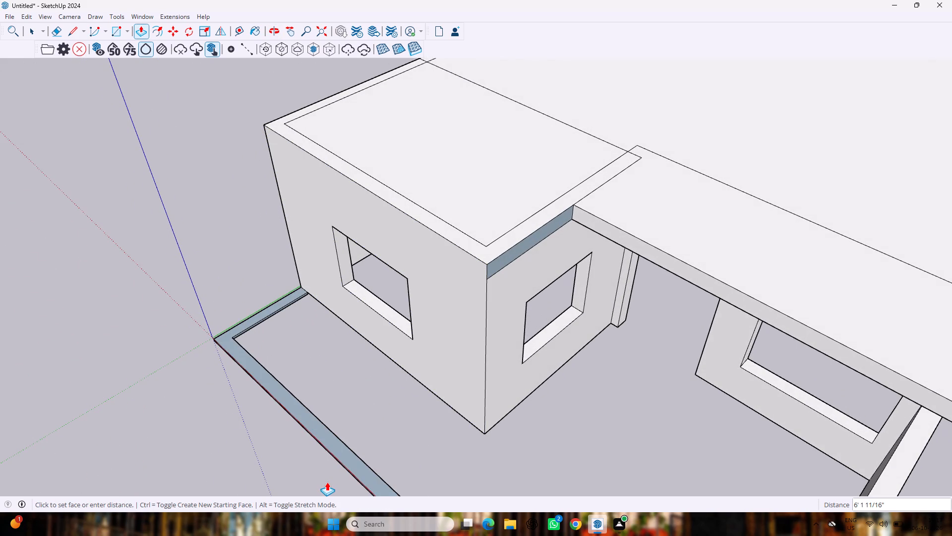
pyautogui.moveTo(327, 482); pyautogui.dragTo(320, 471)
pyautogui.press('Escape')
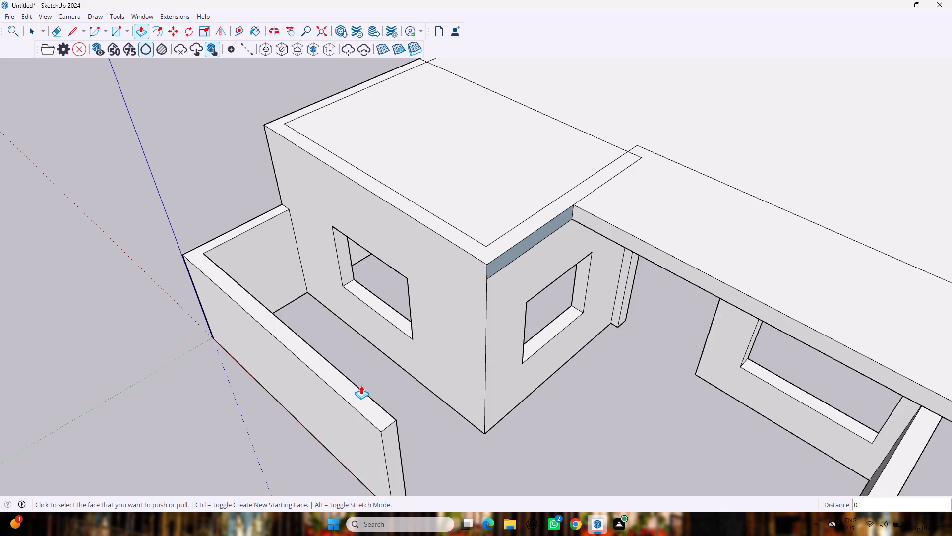
# Push/Pull the top face of the L-shaped front boundary wall at the origin corner down 6' to remove the wall.
pyautogui.moveTo(360, 396); pyautogui.dragTo(363, 411)
pyautogui.write("6'")
pyautogui.moveTo(363, 411); pyautogui.dragTo(361, 407)
pyautogui.press('Return')
# Push/Pull the top face of the remaining boundary wall beside the porch down 6' to remove it.
pyautogui.scroll(-4, 355, 392)
pyautogui.scroll(1, 346, 362)
pyautogui.scroll(-1, 347, 362)
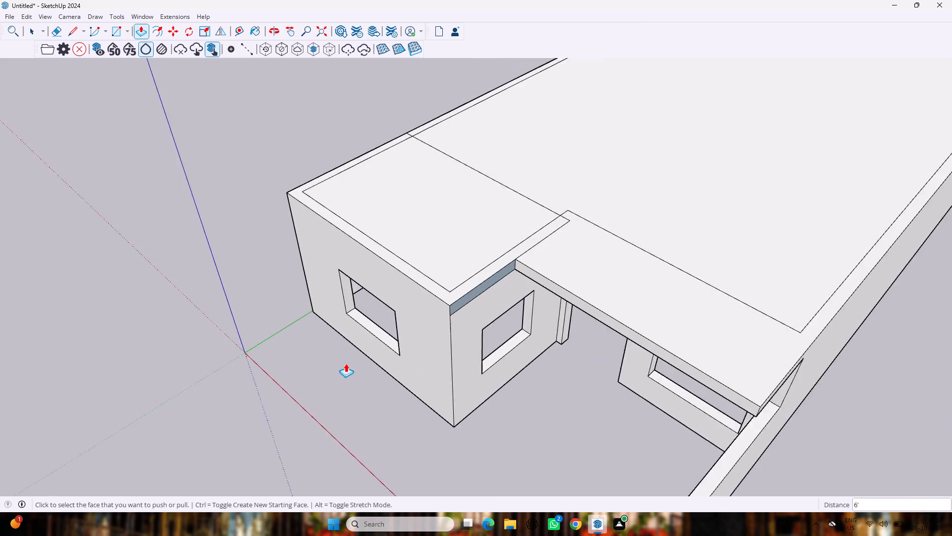
pyautogui.scroll(-3, 346, 363)
pyautogui.scroll(1, 347, 343)
pyautogui.scroll(-1, 347, 343)
pyautogui.scroll(1, 347, 343)
pyautogui.scroll(-3, 347, 343)
pyautogui.scroll(3, 348, 337)
pyautogui.scroll(-1, 348, 338)
pyautogui.scroll(7, 468, 407)
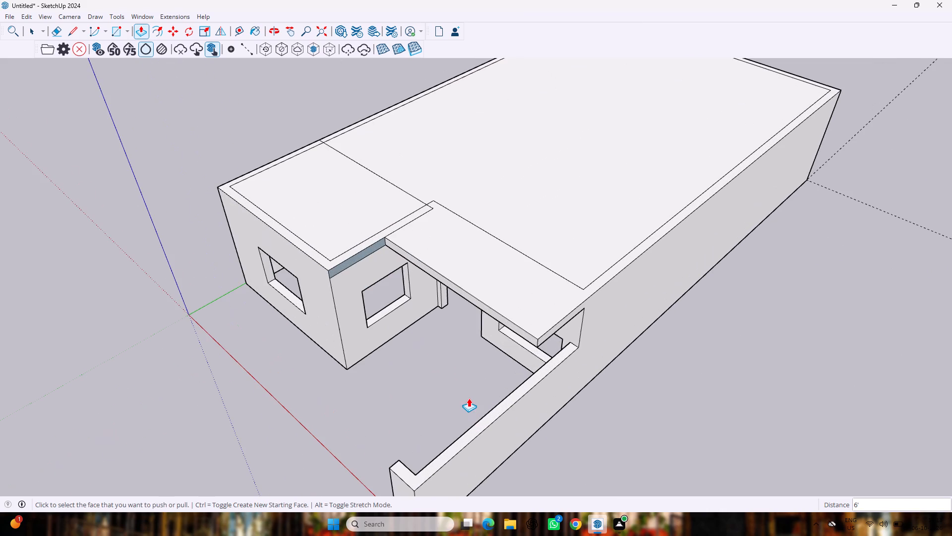
pyautogui.moveTo(498, 409); pyautogui.dragTo(511, 425)
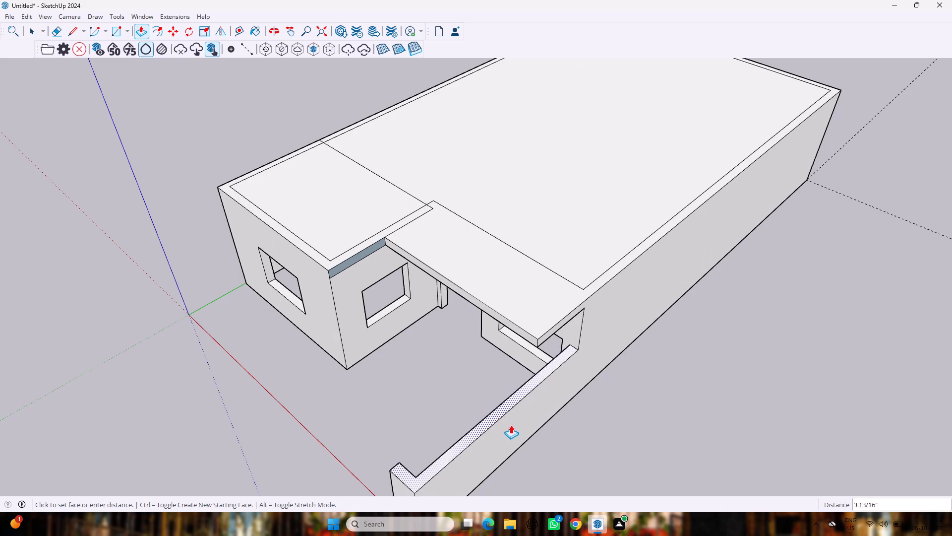
pyautogui.moveTo(511, 425); pyautogui.dragTo(516, 430)
pyautogui.write("6'")
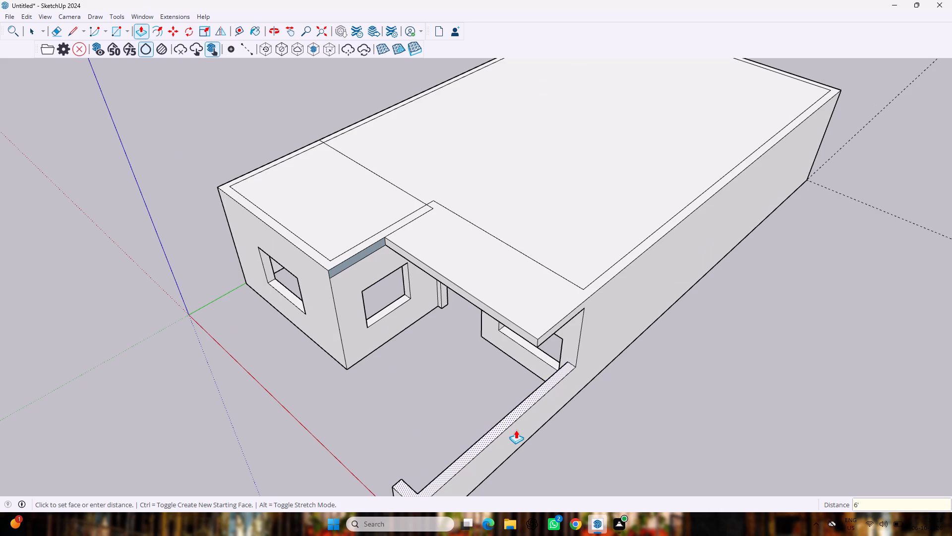
pyautogui.moveTo(516, 430); pyautogui.dragTo(516, 428)
pyautogui.press('Return')
# Select all the connected geometry of the house and make it a group.
pyautogui.moveTo(495, 391); pyautogui.dragTo(595, 341, button='middle')
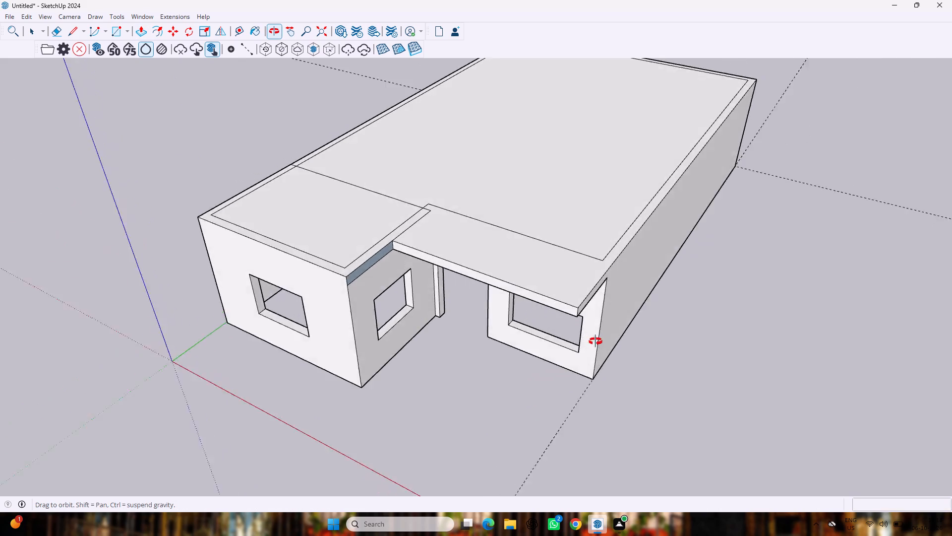
pyautogui.moveTo(595, 341); pyautogui.dragTo(679, 300, button='middle')
pyautogui.press('space')
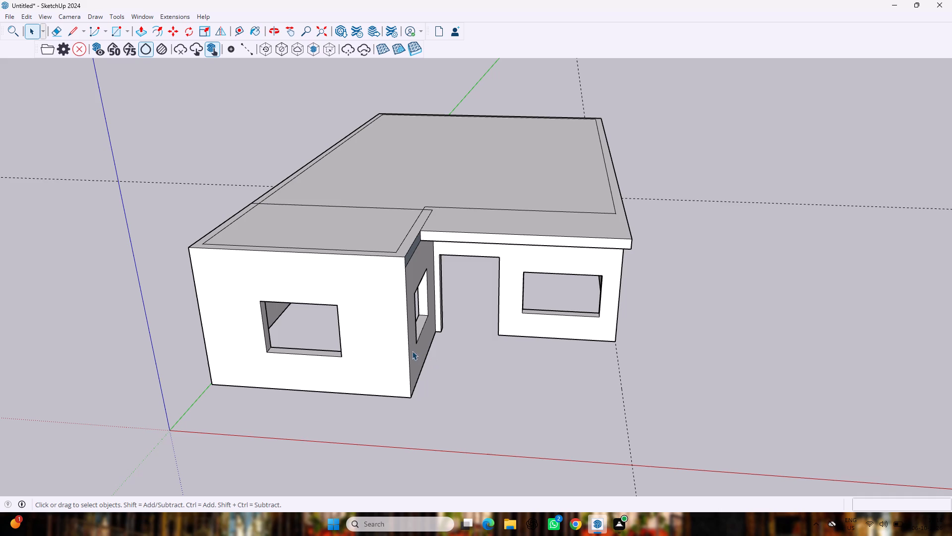
pyautogui.click(398, 350)
pyautogui.tripleClick(396, 346)
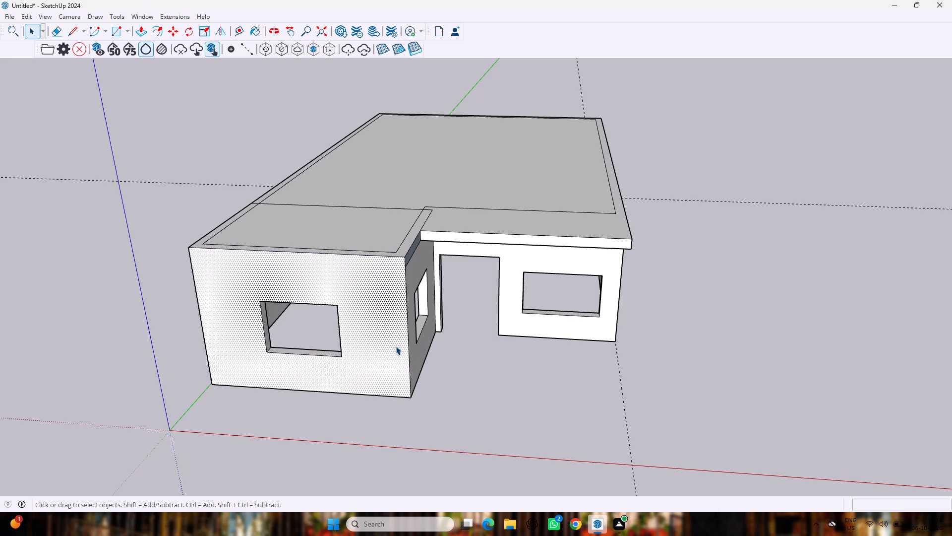
pyautogui.click(396, 346)
pyautogui.rightClick(393, 344)
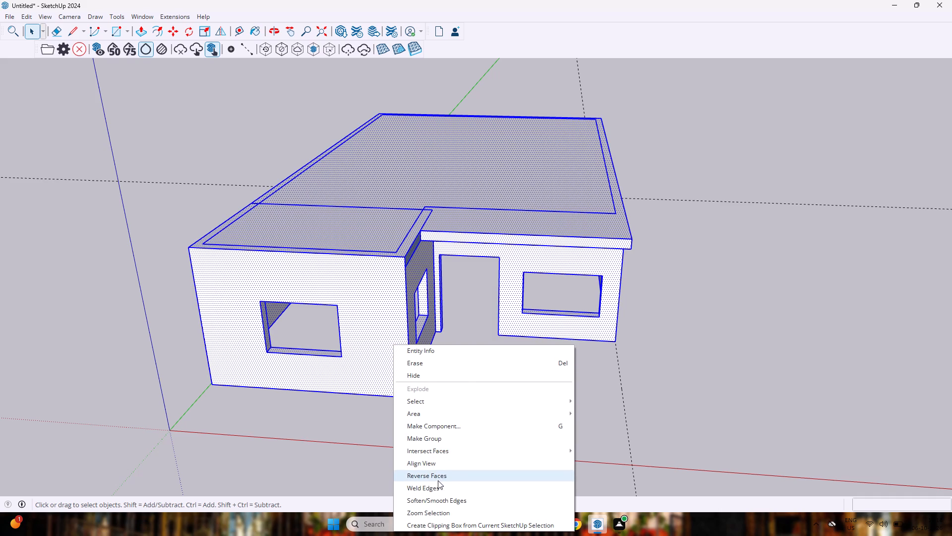
pyautogui.click(437, 437)
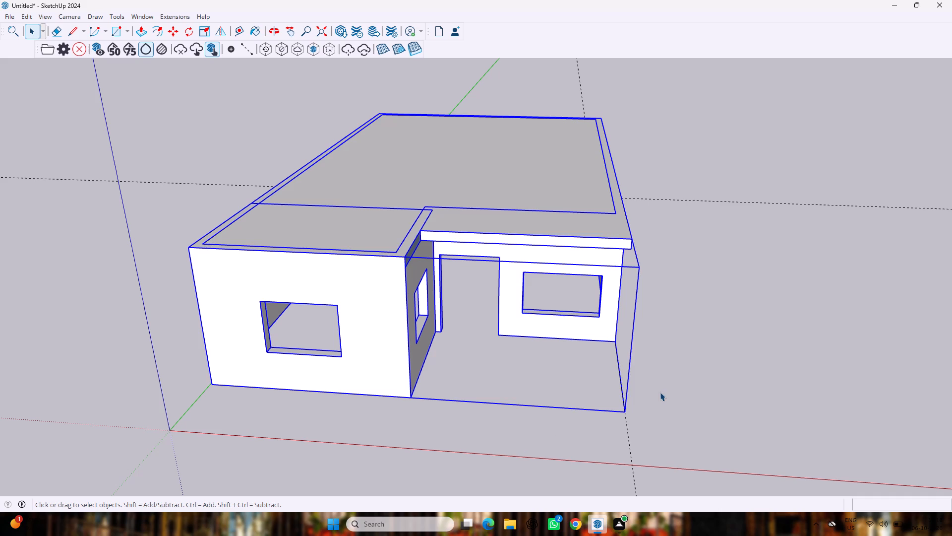
pyautogui.click(660, 392)
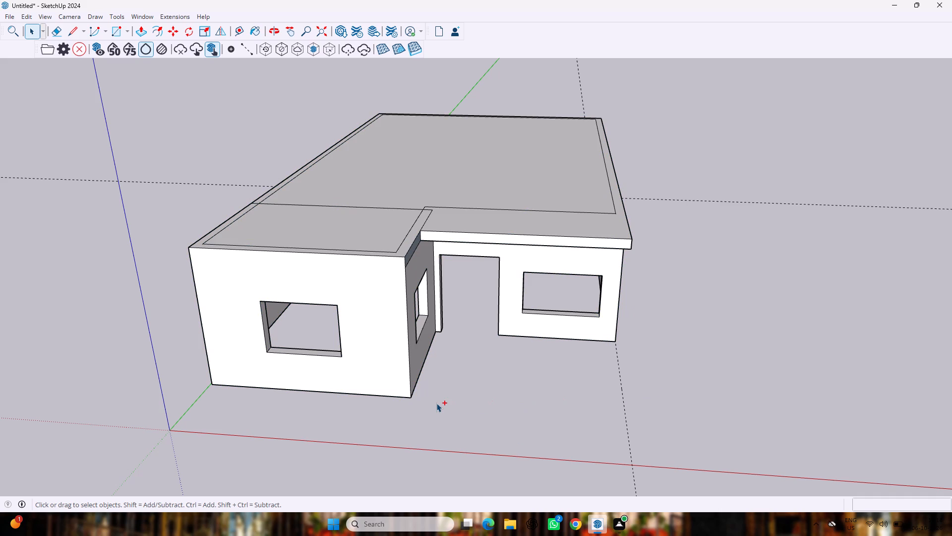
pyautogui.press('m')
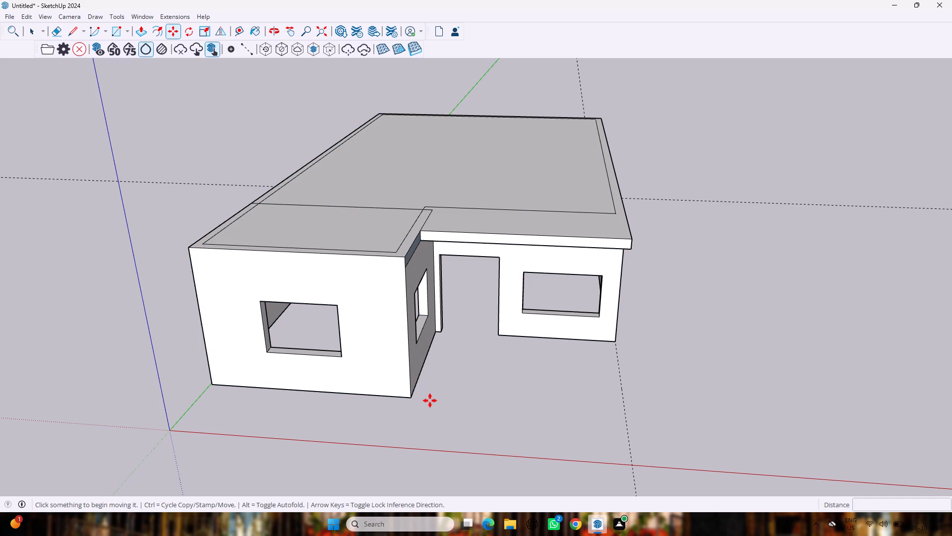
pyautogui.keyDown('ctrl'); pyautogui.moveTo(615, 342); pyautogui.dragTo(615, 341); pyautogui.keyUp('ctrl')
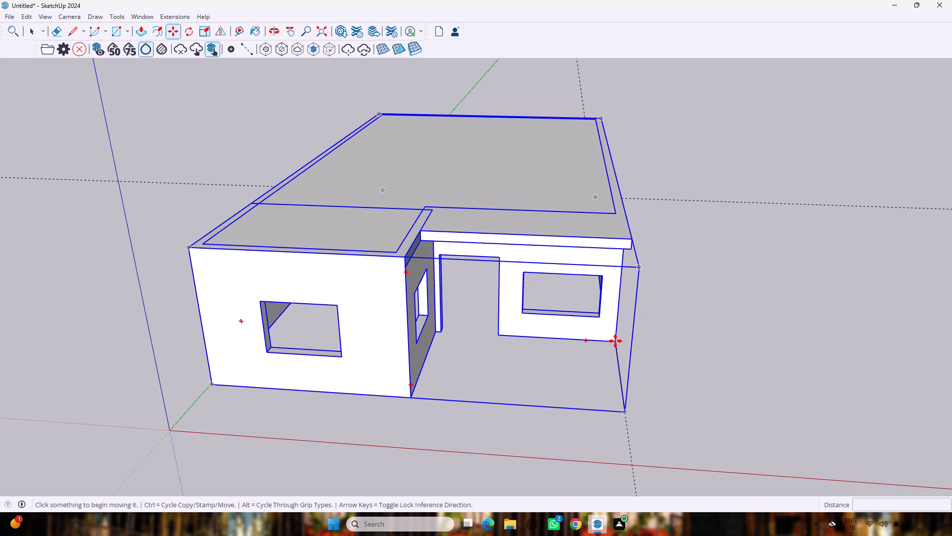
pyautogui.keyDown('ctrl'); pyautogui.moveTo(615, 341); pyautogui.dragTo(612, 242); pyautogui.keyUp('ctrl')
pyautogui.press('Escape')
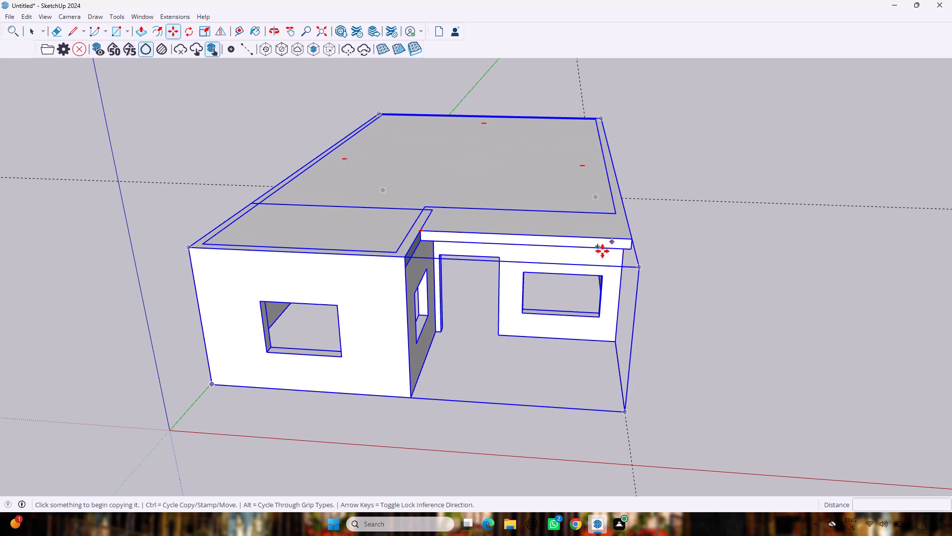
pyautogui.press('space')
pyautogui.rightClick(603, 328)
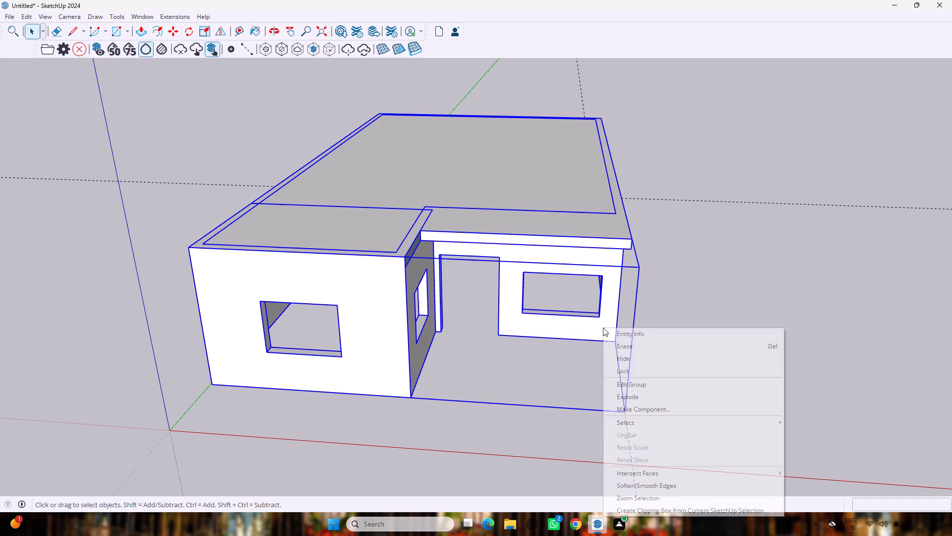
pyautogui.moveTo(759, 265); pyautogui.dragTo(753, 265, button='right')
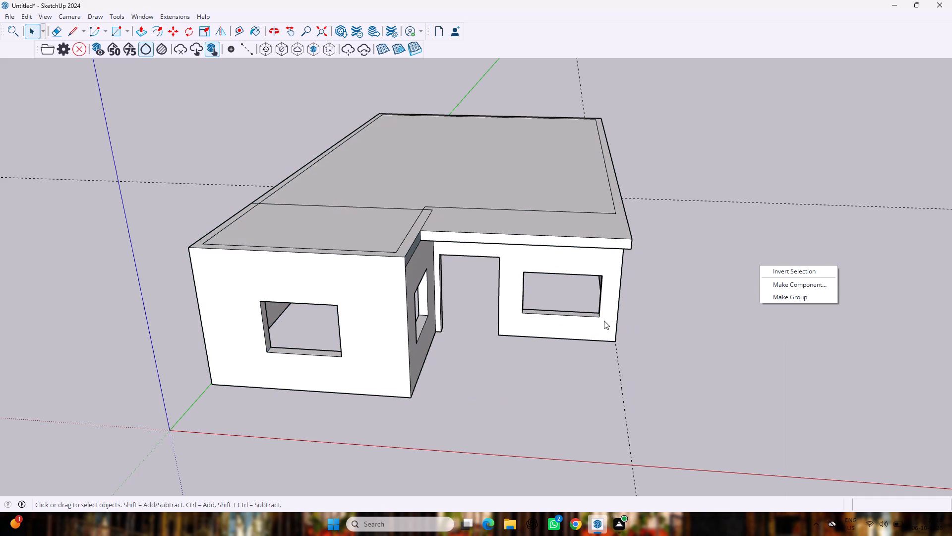
# Copy the house group and paste it on the roof as an upper storey, aligned with the front corner nearest the origin.
pyautogui.click(604, 321)
pyautogui.hotkey('ctrl', 'c')
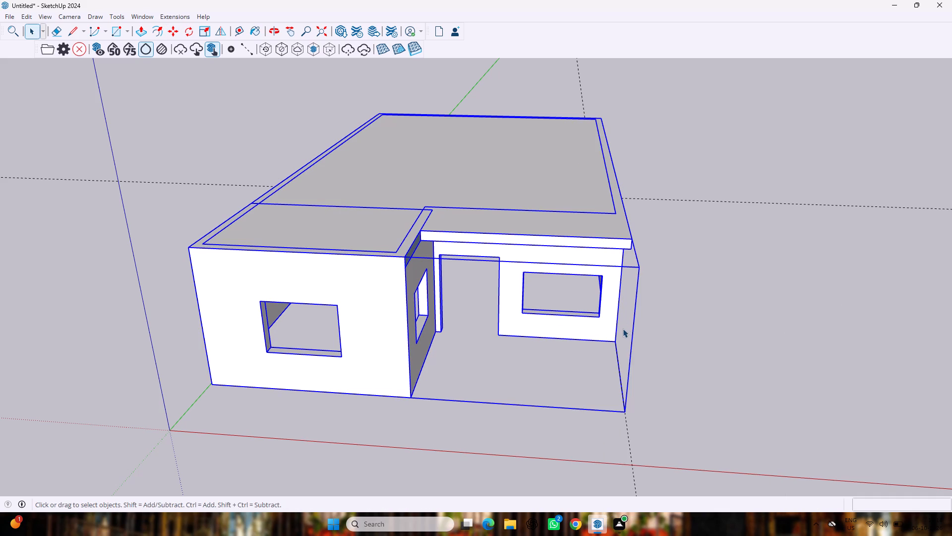
pyautogui.hotkey('ctrl', 'v')
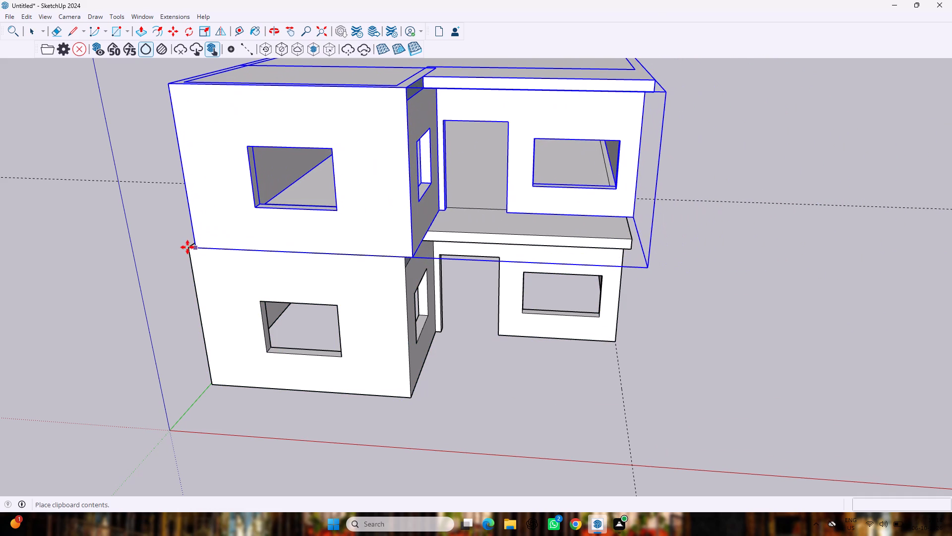
pyautogui.click(187, 248)
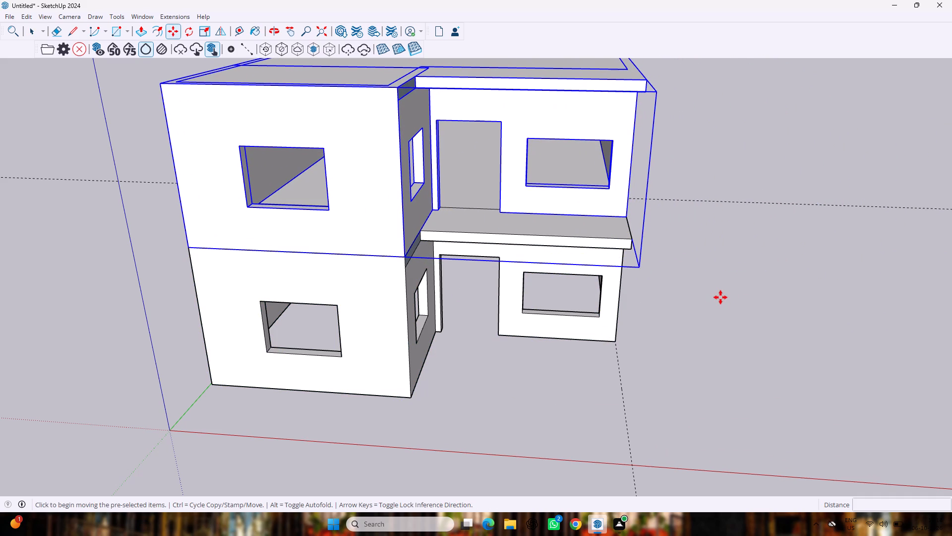
pyautogui.press('space')
pyautogui.click(670, 297)
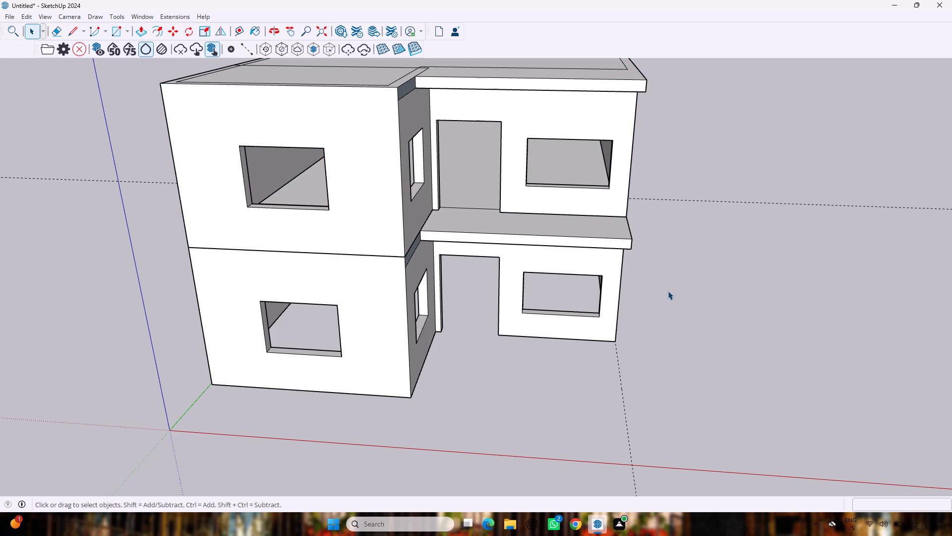
# Examine the stacked two-storey house from the front and the side, including the porch slab and openings.
pyautogui.moveTo(641, 278); pyautogui.dragTo(640, 318, button='middle')
pyautogui.scroll(-8, 641, 318)
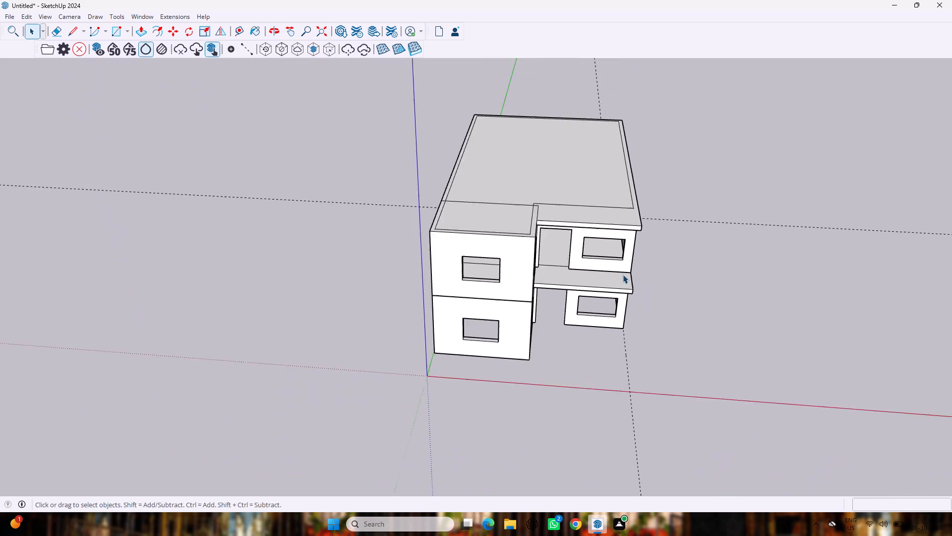
pyautogui.scroll(-3, 623, 274)
pyautogui.moveTo(689, 358); pyautogui.dragTo(579, 279, button='middle')
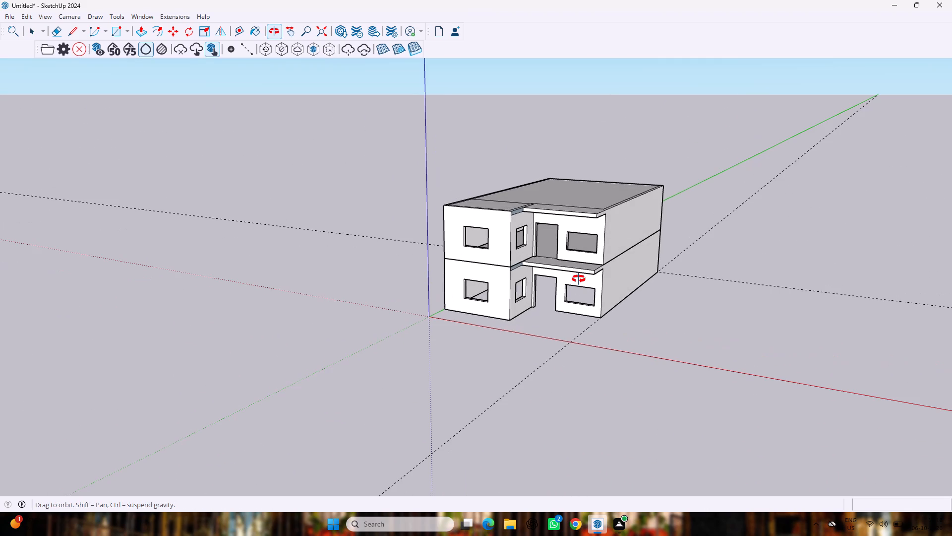
pyautogui.moveTo(579, 279); pyautogui.dragTo(586, 290, button='middle')
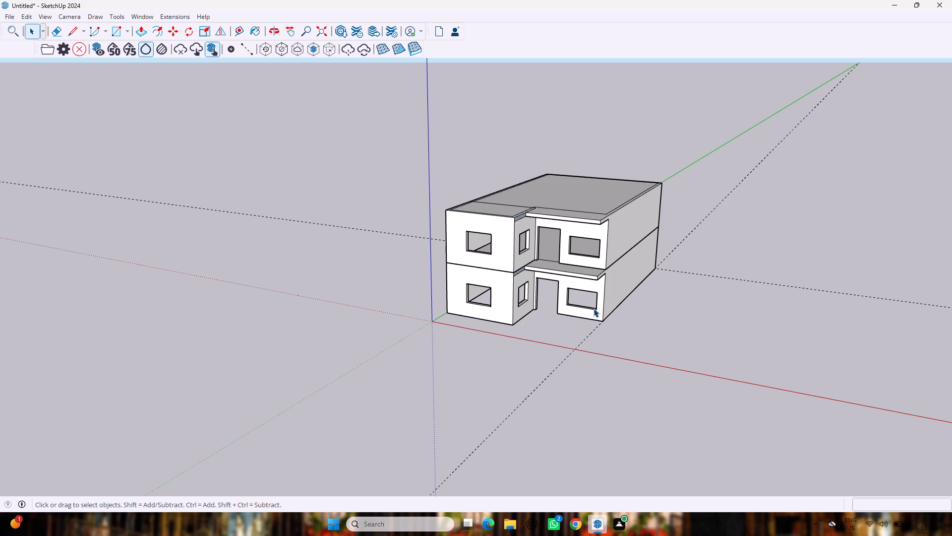
pyautogui.scroll(11, 570, 314)
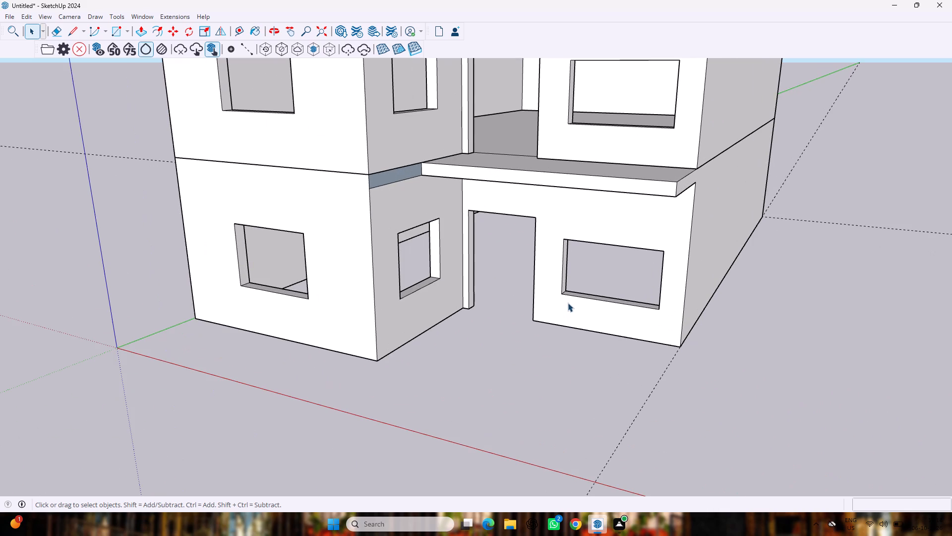
pyautogui.scroll(-4, 568, 303)
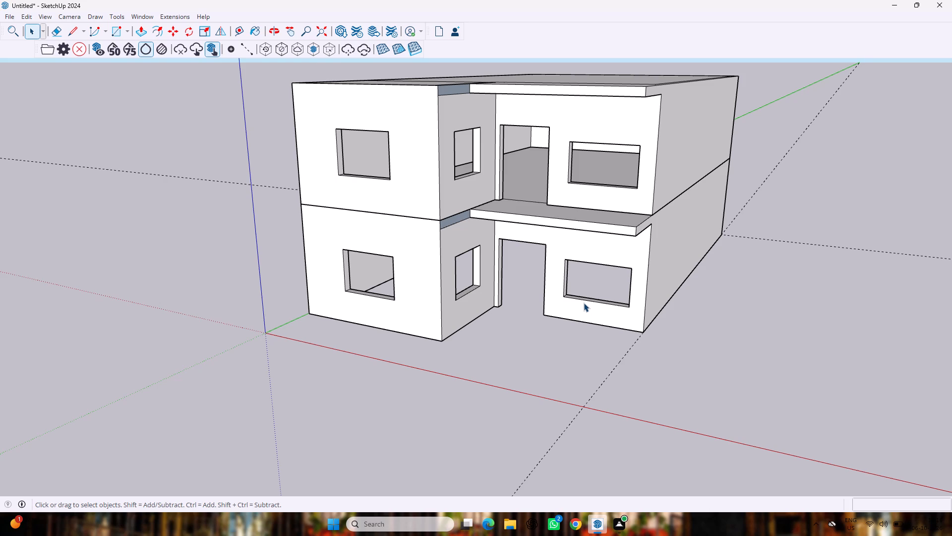
# Open the upper-storey group and Push/Pull the door jamb nearest the porch window 5 3/16" into the opening to narrow it.
pyautogui.press('p')
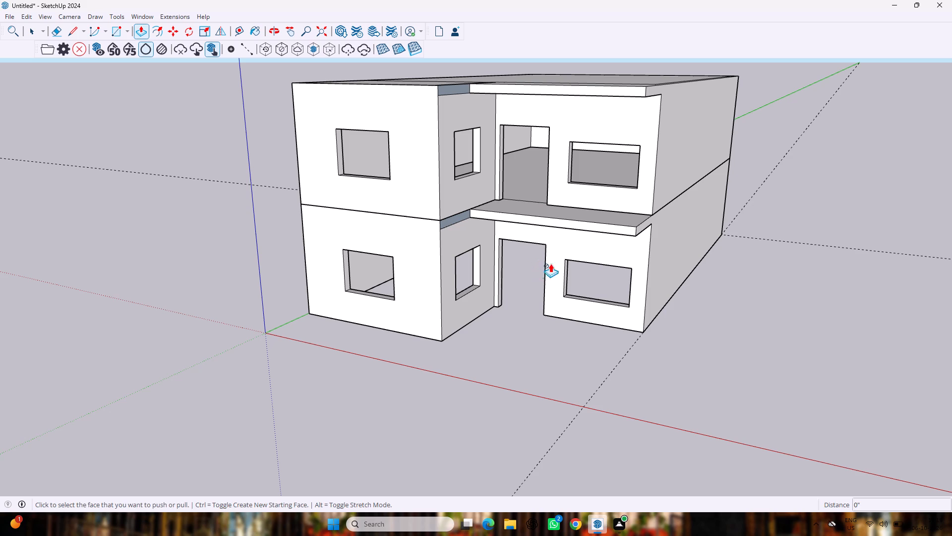
pyautogui.press('space')
pyautogui.doubleClick(562, 270)
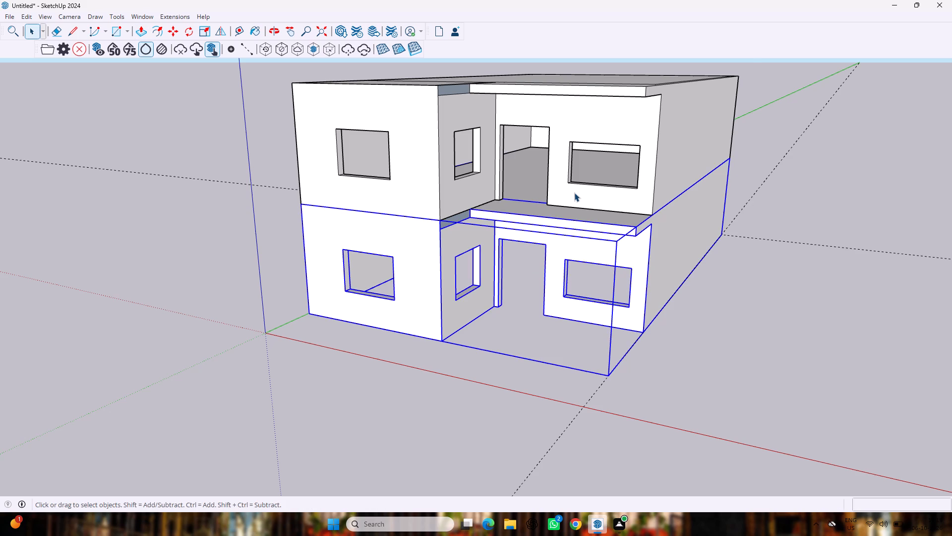
pyautogui.doubleClick(574, 193)
pyautogui.moveTo(510, 167); pyautogui.dragTo(511, 167, button='middle')
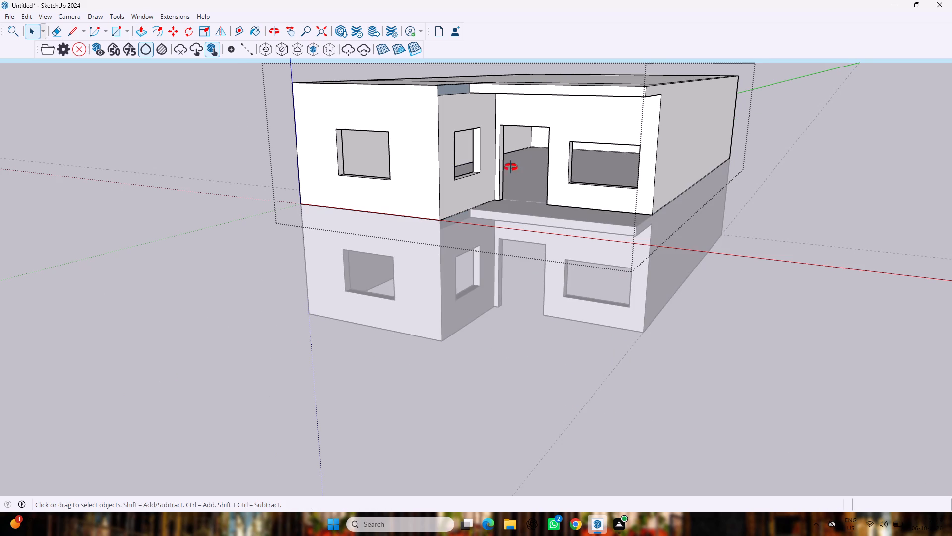
pyautogui.moveTo(511, 167); pyautogui.dragTo(749, 161, button='middle')
pyautogui.scroll(8, 639, 135)
pyautogui.moveTo(626, 115); pyautogui.dragTo(562, 129, button='middle')
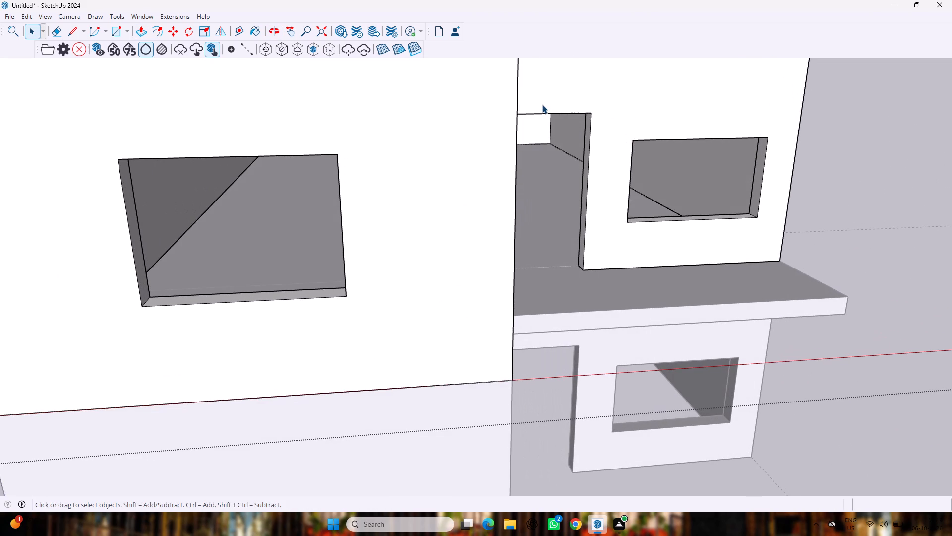
pyautogui.press('p')
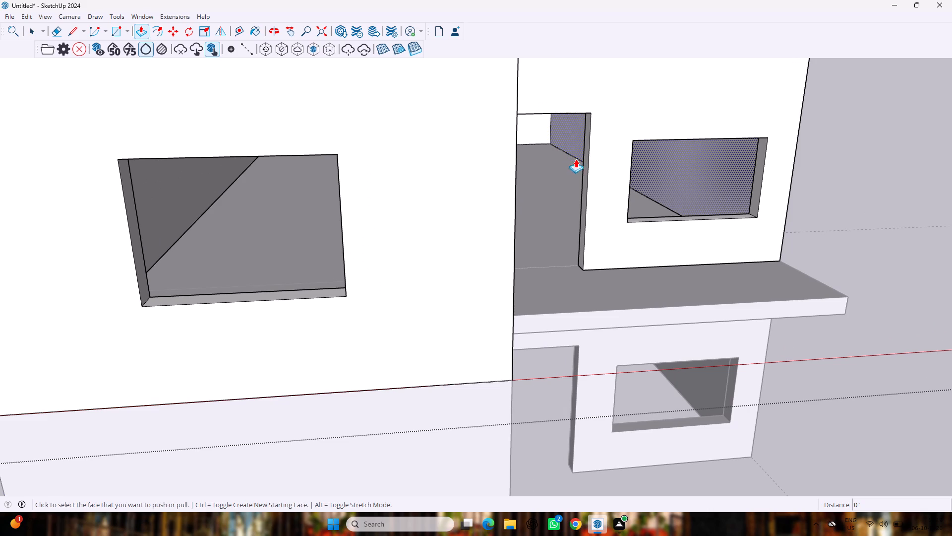
pyautogui.moveTo(580, 173); pyautogui.dragTo(610, 189, button='middle')
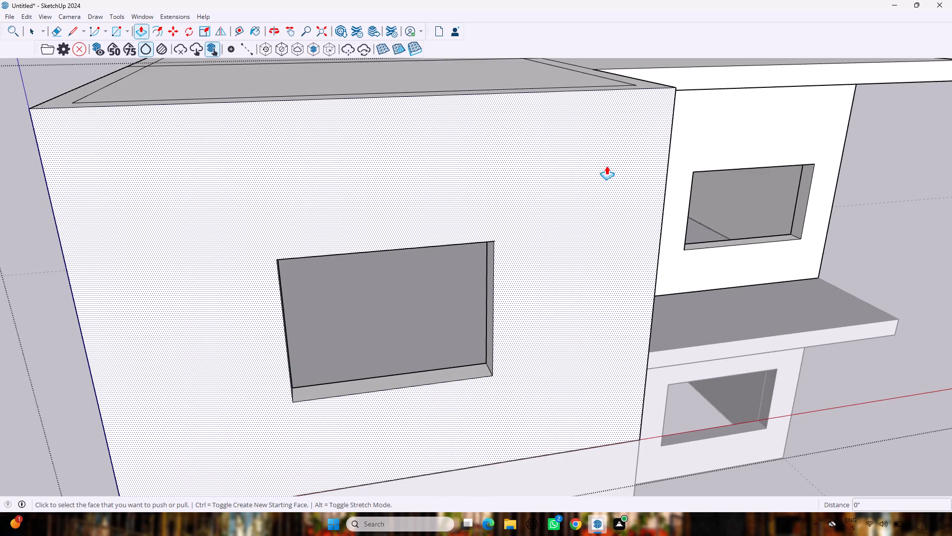
pyautogui.scroll(7, 604, 155)
pyautogui.moveTo(743, 195); pyautogui.dragTo(682, 181, button='middle')
pyautogui.scroll(1, 743, 195)
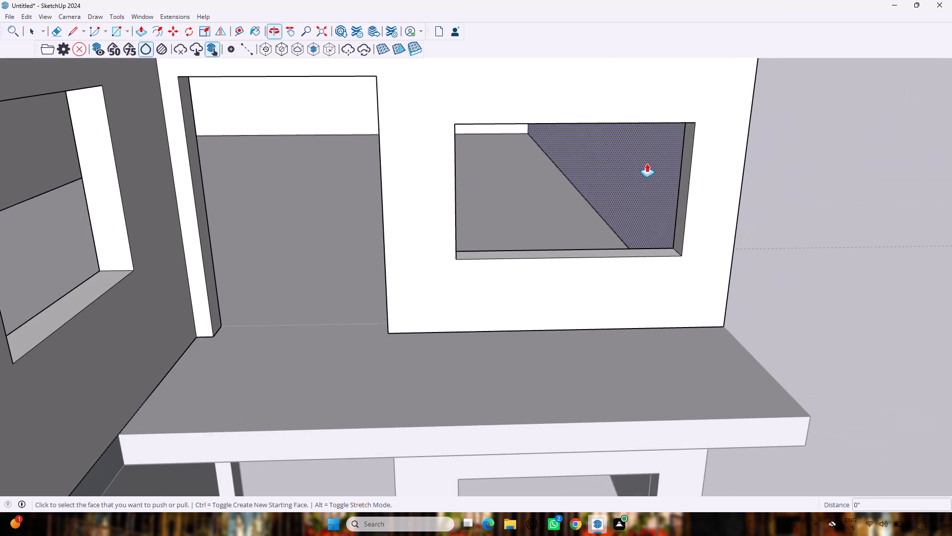
pyautogui.moveTo(419, 187); pyautogui.dragTo(514, 199, button='middle')
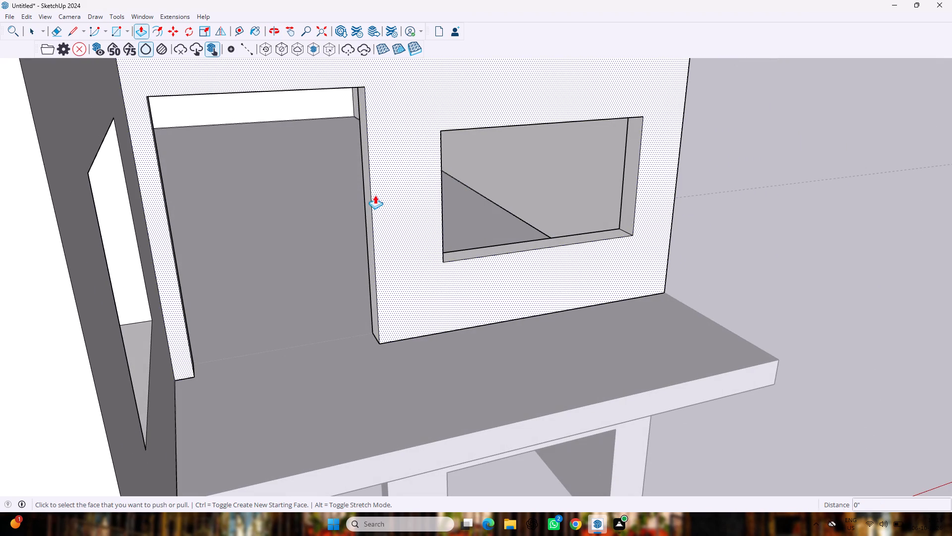
pyautogui.moveTo(369, 196); pyautogui.dragTo(361, 198)
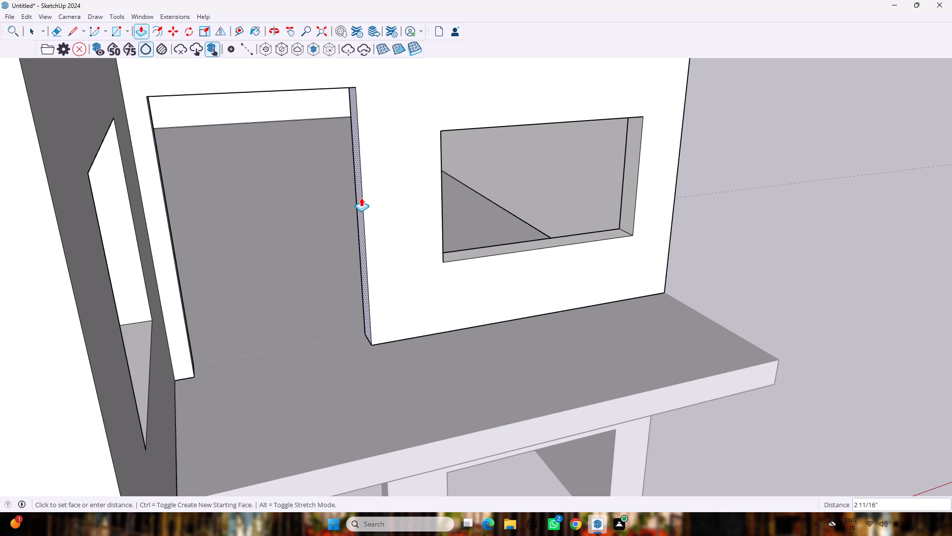
pyautogui.moveTo(361, 198); pyautogui.dragTo(354, 201)
pyautogui.scroll(-3, 451, 196)
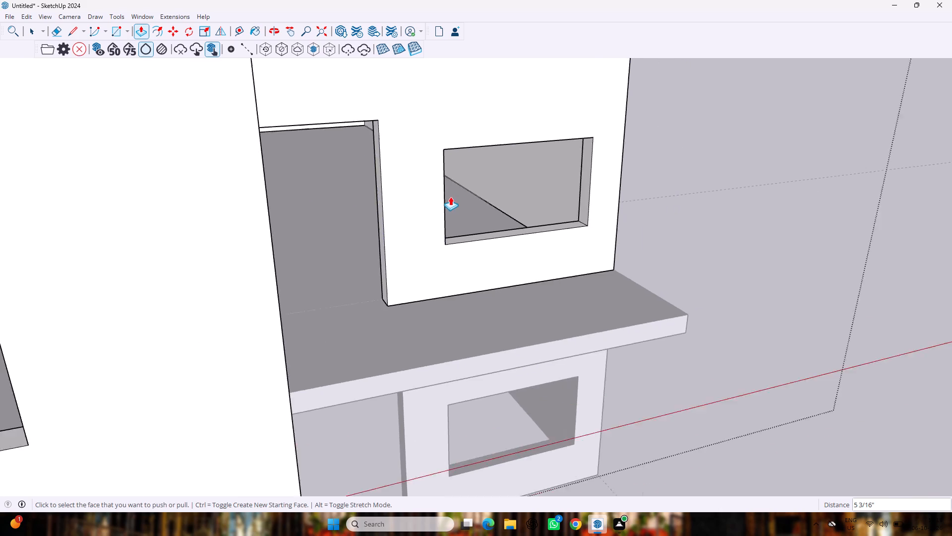
pyautogui.scroll(-4, 450, 197)
pyautogui.moveTo(509, 359); pyautogui.dragTo(429, 318, button='middle')
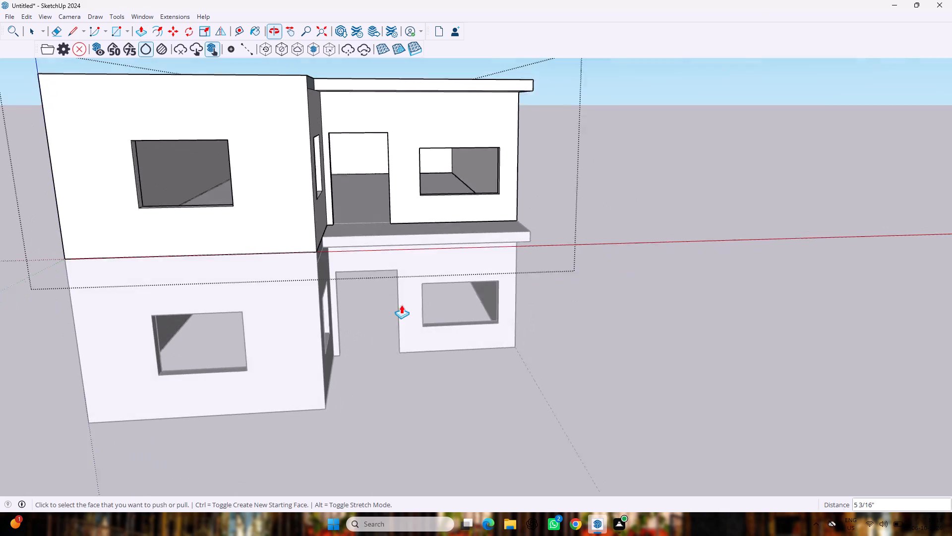
# Open the ground-floor group and Push/Pull the door jamb nearest the porch window 2 3/4" into the opening.
pyautogui.press('space')
pyautogui.click(400, 320)
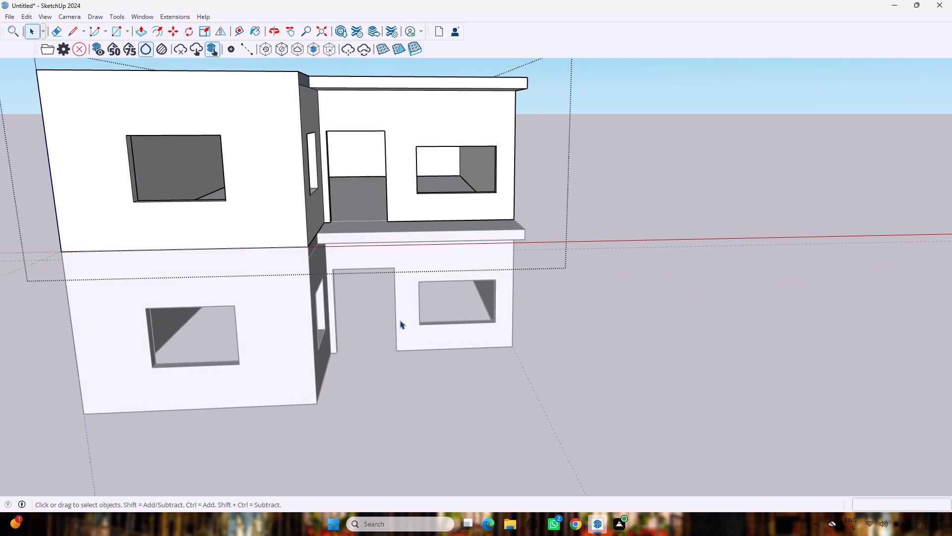
pyautogui.rightClick(397, 315)
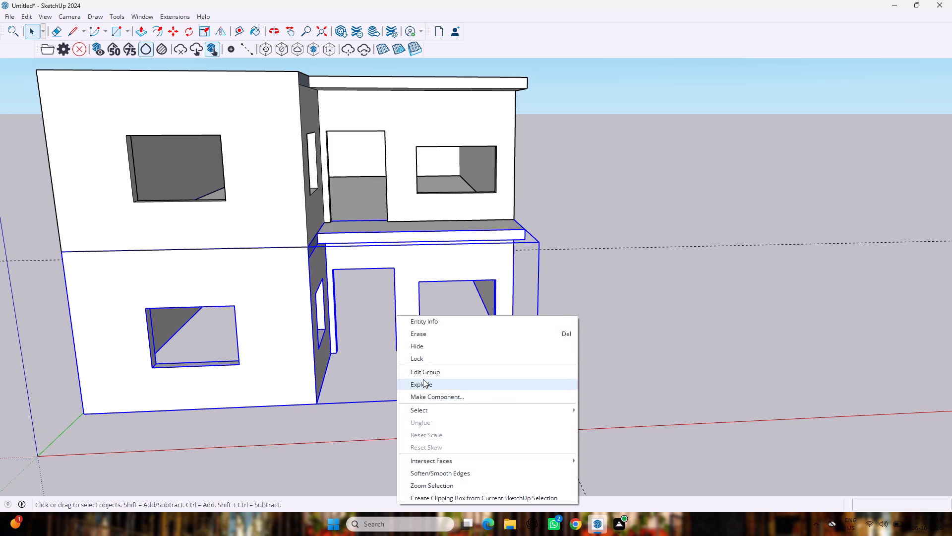
pyautogui.click(424, 377)
pyautogui.moveTo(370, 335); pyautogui.dragTo(454, 295, button='middle')
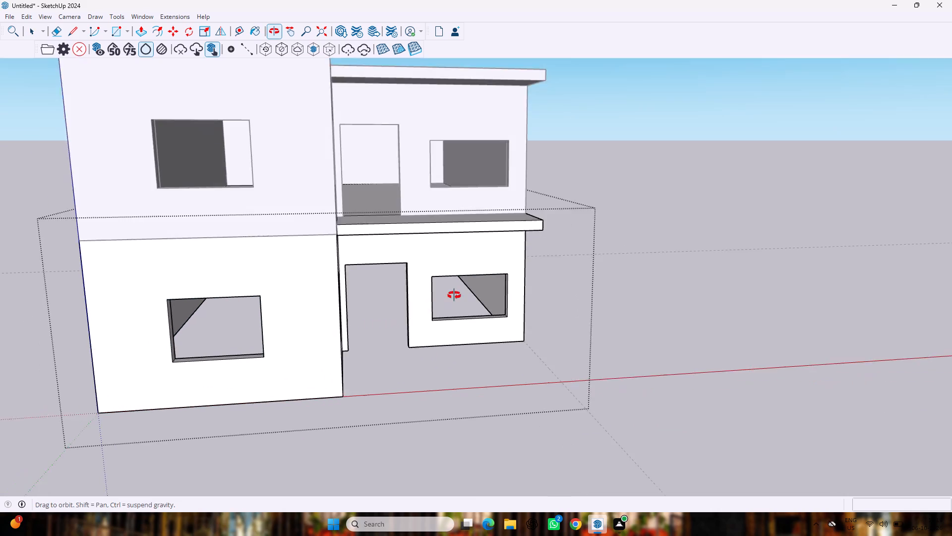
pyautogui.moveTo(454, 295); pyautogui.dragTo(470, 285, button='middle')
pyautogui.press('p')
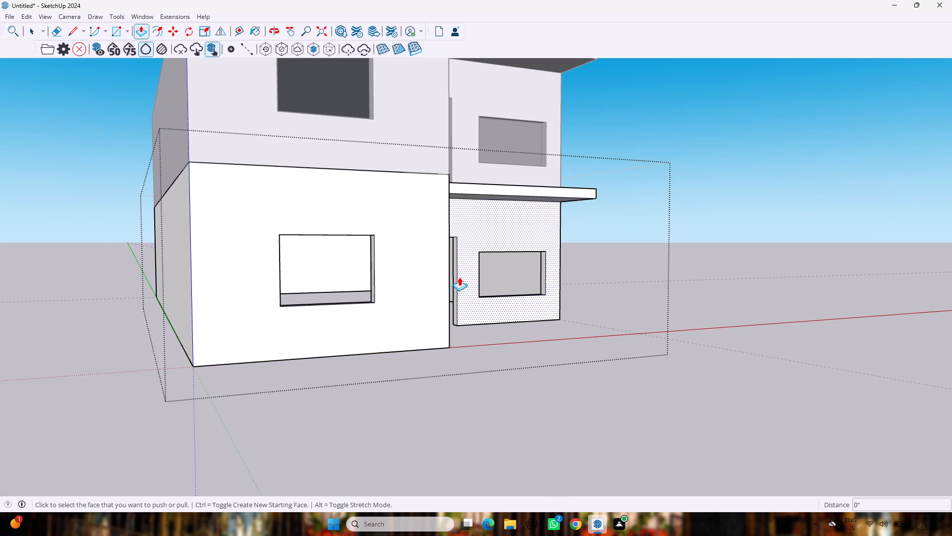
pyautogui.moveTo(457, 277); pyautogui.dragTo(454, 282)
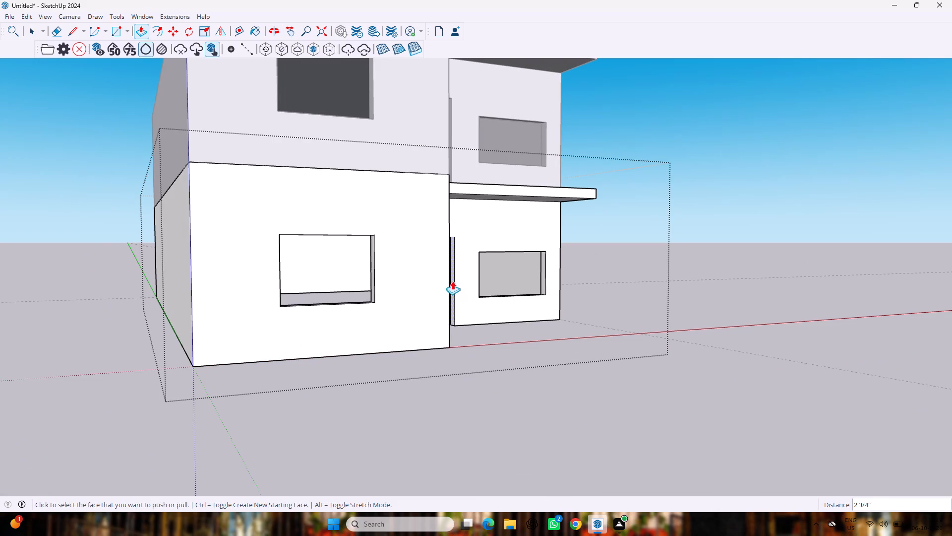
# Push/Pull the same ground-floor door jamb a further 5 1/8" into the opening and leave the group.
pyautogui.moveTo(681, 254); pyautogui.dragTo(611, 277, button='middle')
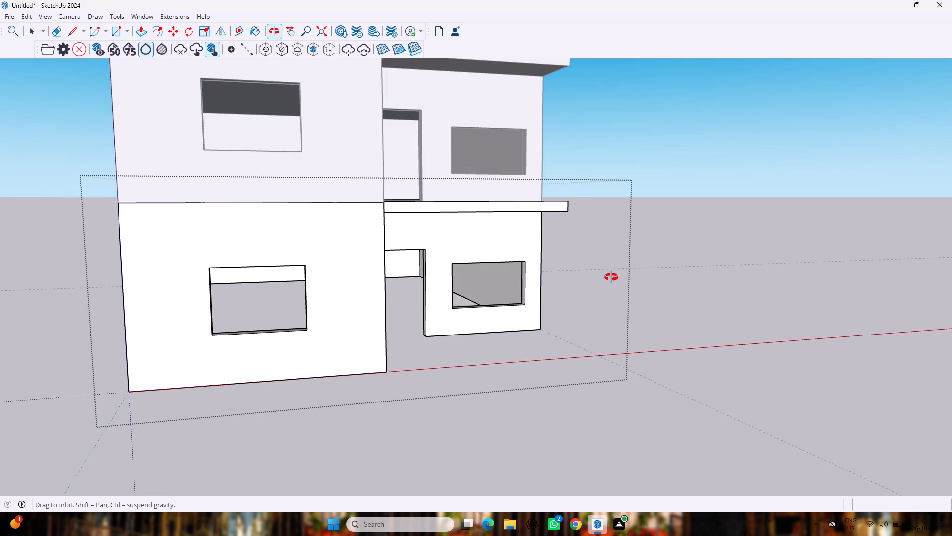
pyautogui.moveTo(611, 277); pyautogui.dragTo(604, 276, button='middle')
pyautogui.moveTo(416, 301); pyautogui.dragTo(499, 289, button='middle')
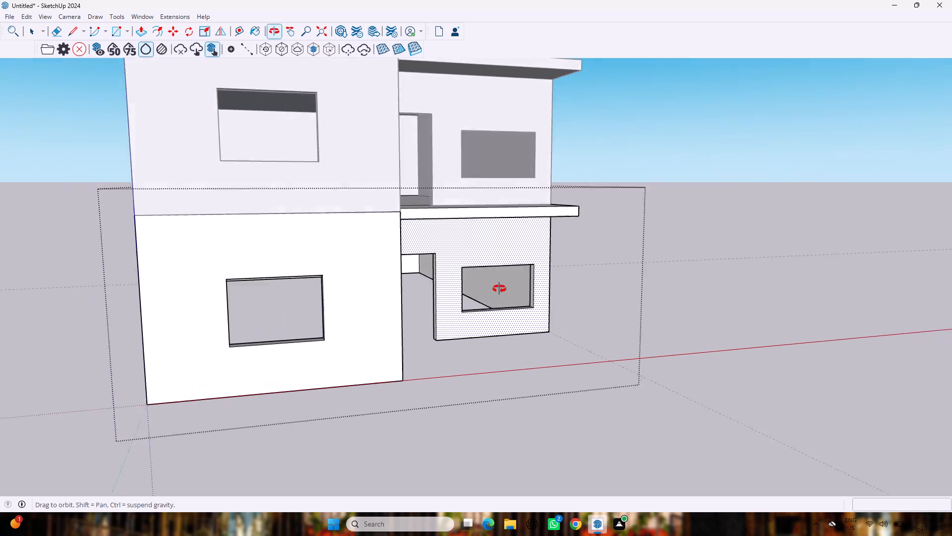
pyautogui.moveTo(499, 289); pyautogui.dragTo(509, 283, button='middle')
pyautogui.moveTo(495, 272); pyautogui.dragTo(454, 274, button='middle')
pyautogui.scroll(4, 443, 265)
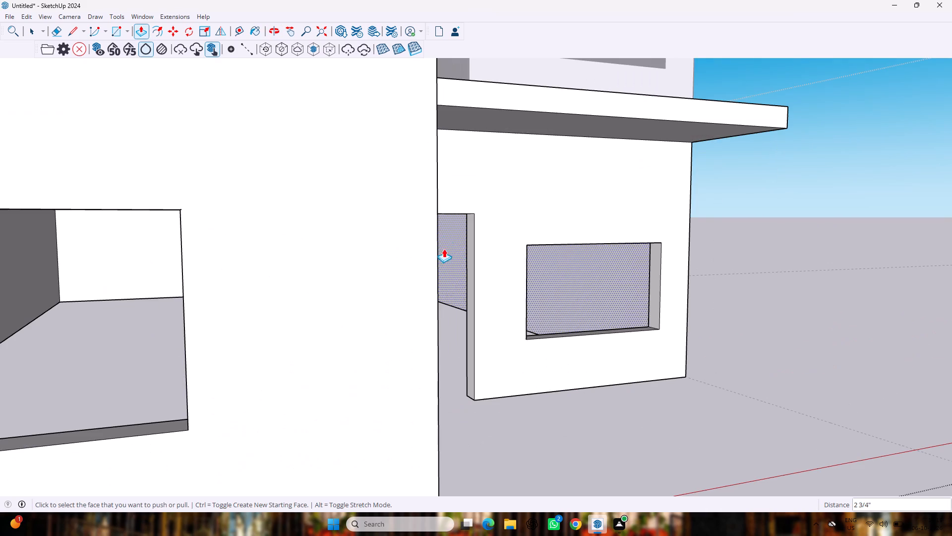
pyautogui.moveTo(471, 257); pyautogui.dragTo(465, 265)
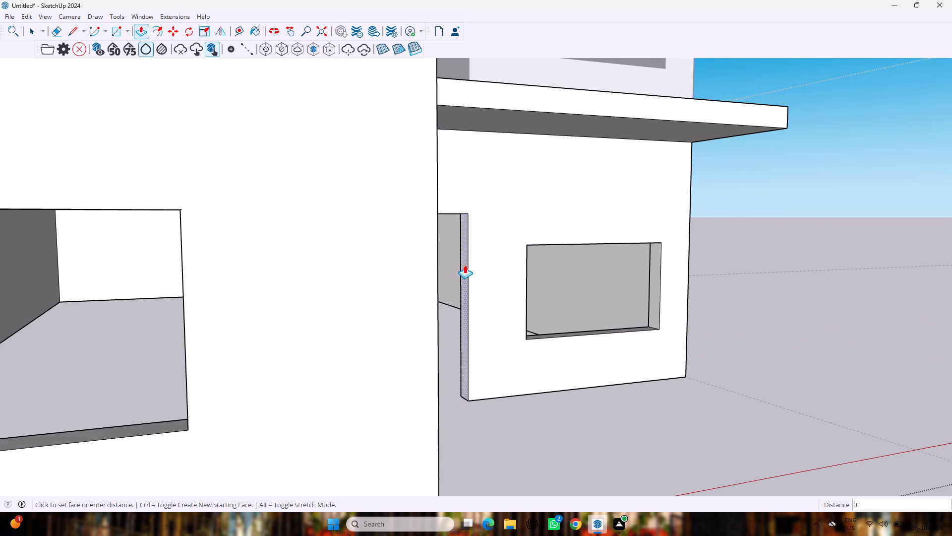
pyautogui.moveTo(465, 265); pyautogui.dragTo(460, 266)
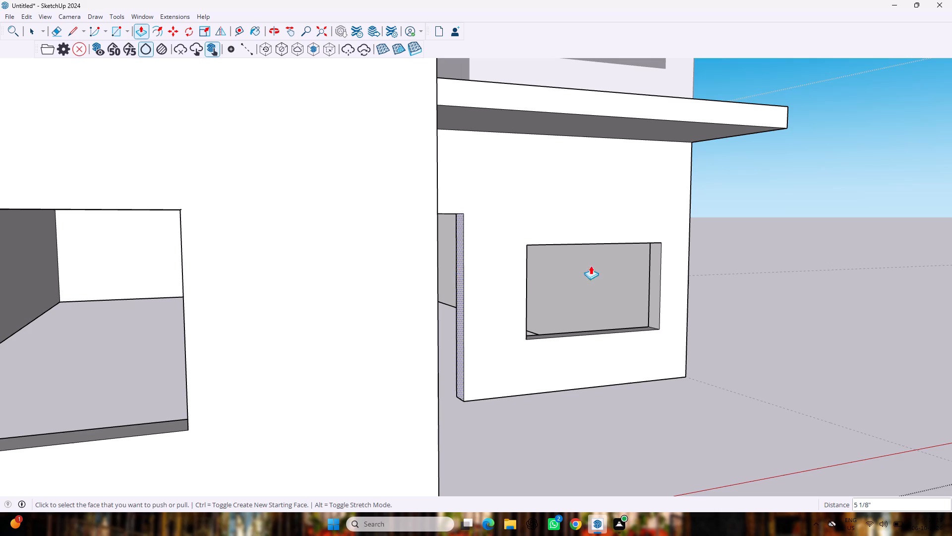
pyautogui.moveTo(841, 253); pyautogui.dragTo(612, 275, button='middle')
pyautogui.scroll(1, 743, 272)
pyautogui.scroll(-4, 612, 275)
pyautogui.middleClick(612, 275)
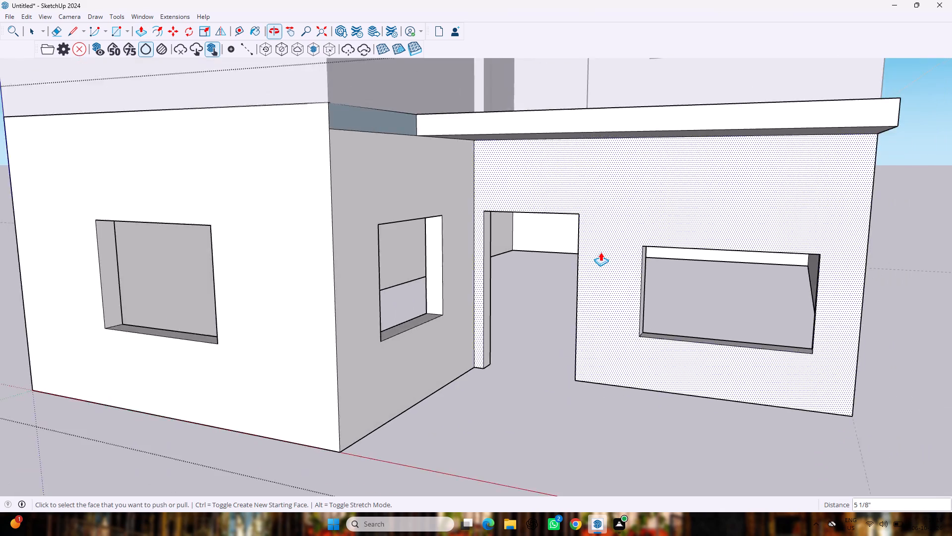
pyautogui.scroll(-6, 600, 252)
pyautogui.moveTo(527, 320); pyautogui.dragTo(544, 342, button='middle')
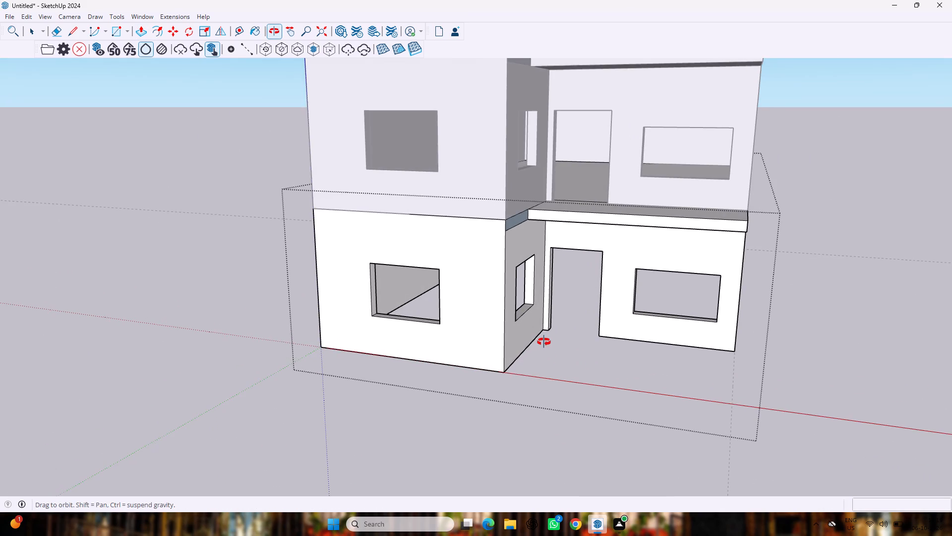
pyautogui.moveTo(544, 342); pyautogui.dragTo(544, 341, button='middle')
pyautogui.click(884, 348)
pyautogui.press(',')
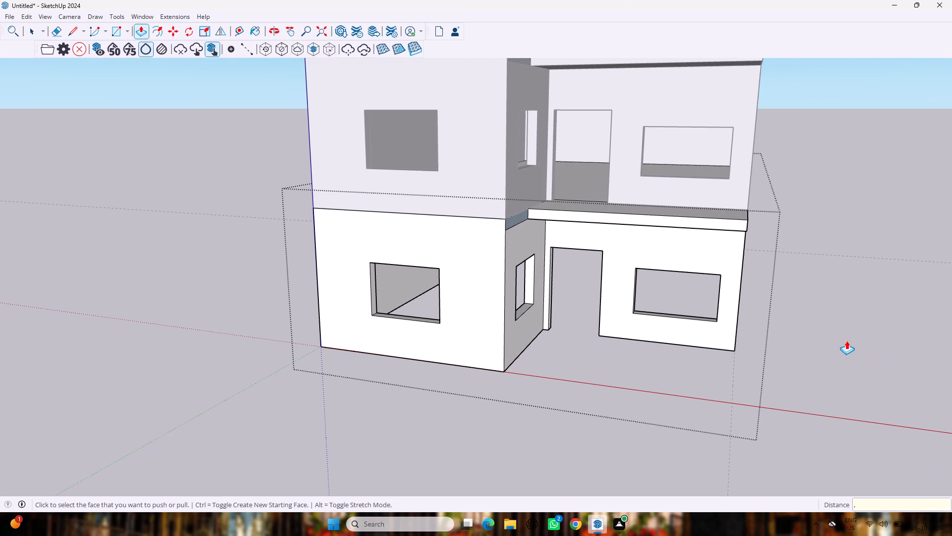
pyautogui.press('space')
pyautogui.click(846, 340)
# Examine the whole two-storey house from the front and from above, including the roof and both door openings.
pyautogui.scroll(-3, 838, 330)
pyautogui.scroll(1, 838, 332)
pyautogui.scroll(-1, 838, 332)
pyautogui.scroll(1, 831, 323)
pyautogui.scroll(-2, 831, 324)
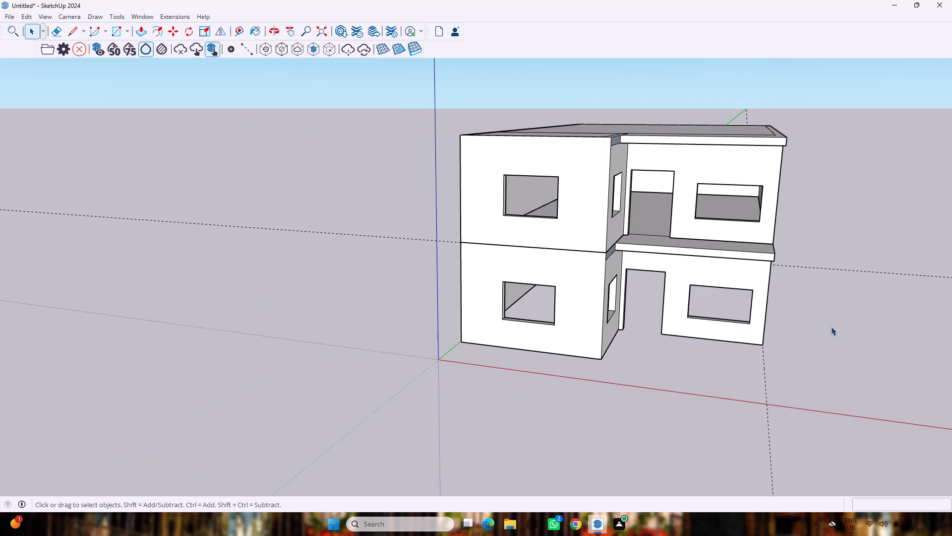
pyautogui.moveTo(832, 327); pyautogui.dragTo(839, 368, button='middle')
pyautogui.scroll(-4, 836, 363)
pyautogui.moveTo(869, 434); pyautogui.dragTo(837, 413, button='middle')
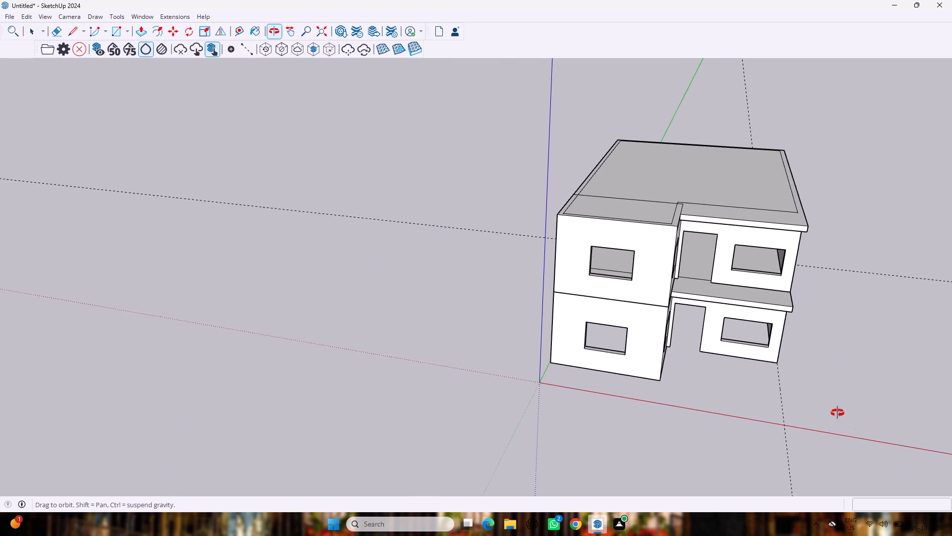
pyautogui.moveTo(837, 413); pyautogui.dragTo(810, 396, button='middle')
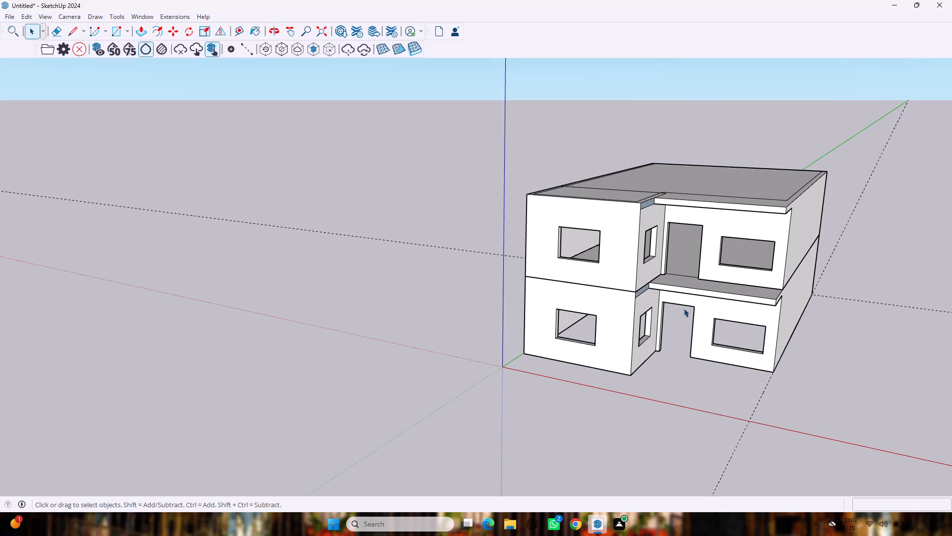
# Explode the ground-floor group and clear the selection.
pyautogui.rightClick(649, 325)
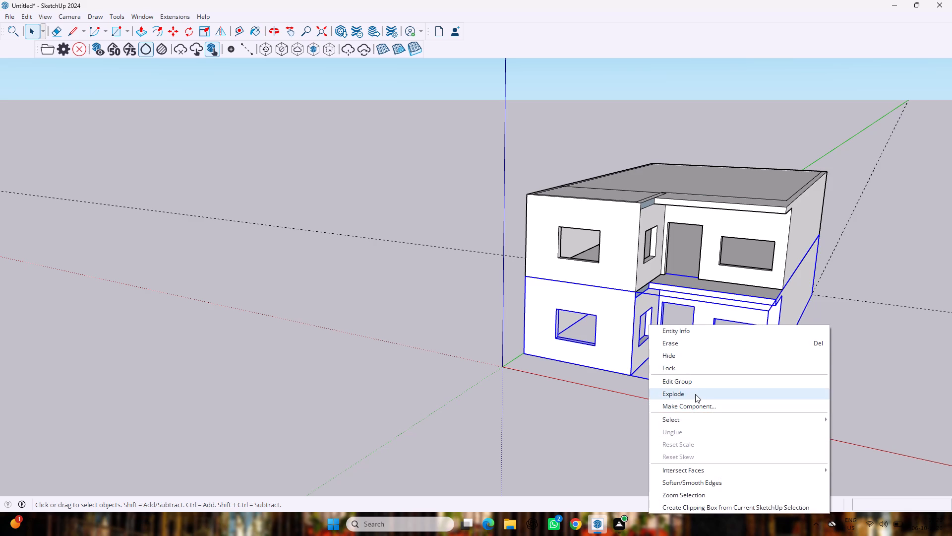
pyautogui.click(695, 394)
pyautogui.press('space')
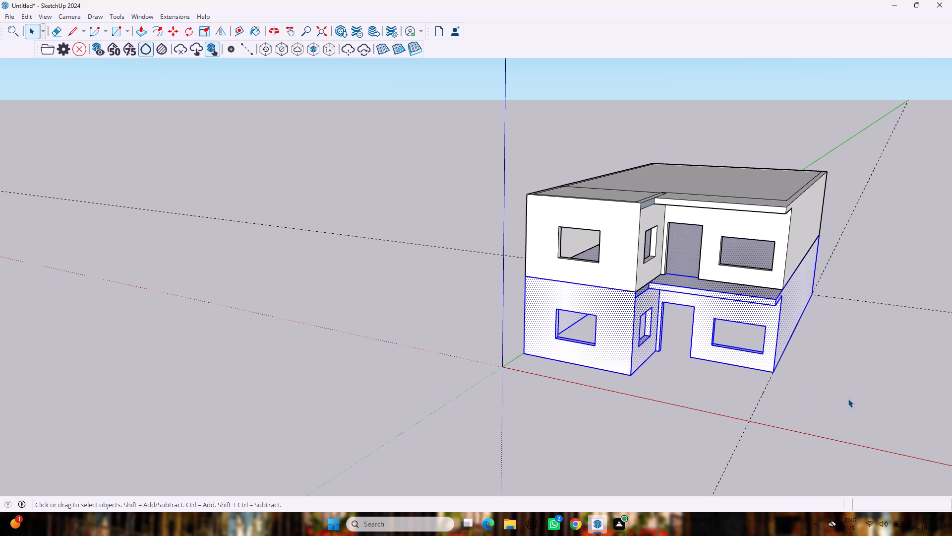
pyautogui.click(853, 399)
# Place a guide 9" inward from the guide that runs along the house's side at 30'.
pyautogui.moveTo(789, 391); pyautogui.dragTo(794, 405, button='middle')
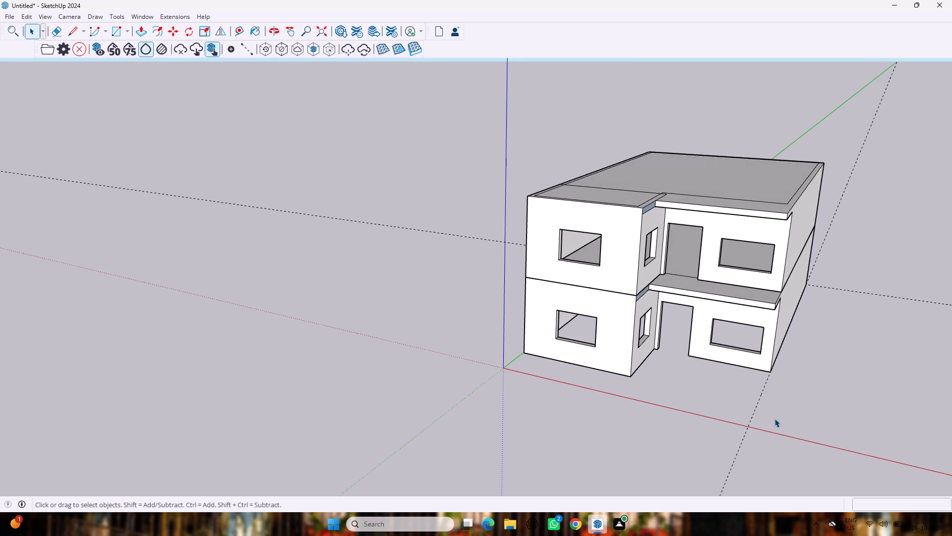
pyautogui.press('t')
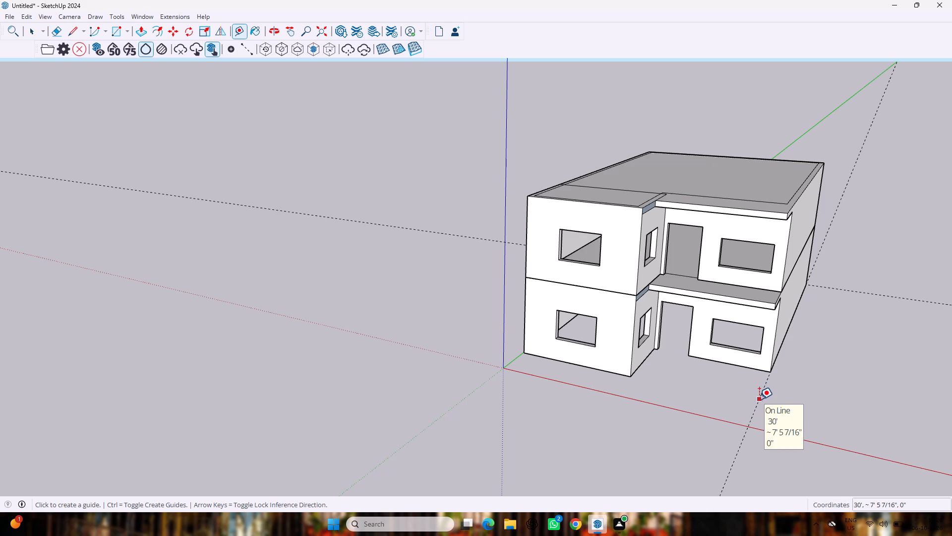
pyautogui.moveTo(759, 399); pyautogui.dragTo(747, 387)
pyautogui.press('9')
pyautogui.hotkey('shift', '"')
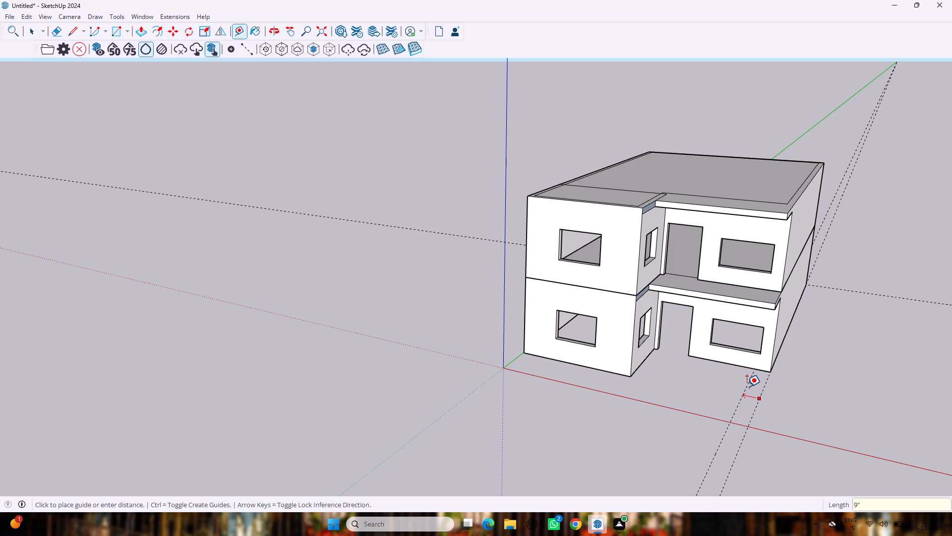
pyautogui.moveTo(747, 387); pyautogui.dragTo(746, 387)
pyautogui.press('Return')
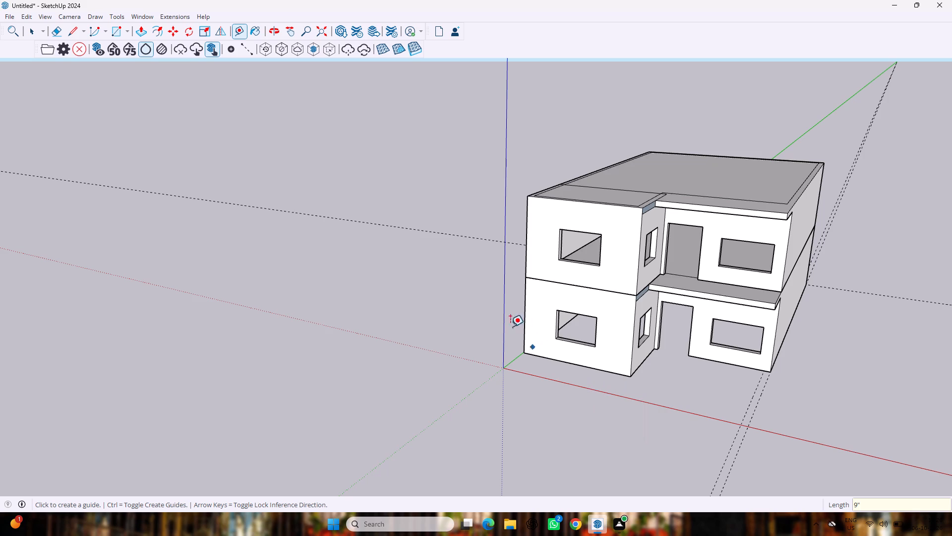
# Place a guide 9" from the green axis, on the house side.
pyautogui.click(515, 360)
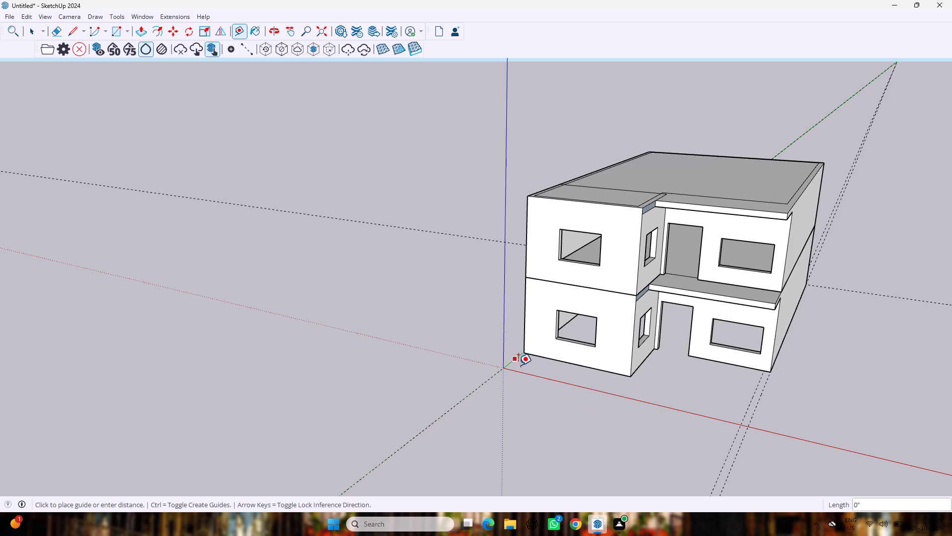
pyautogui.press('9')
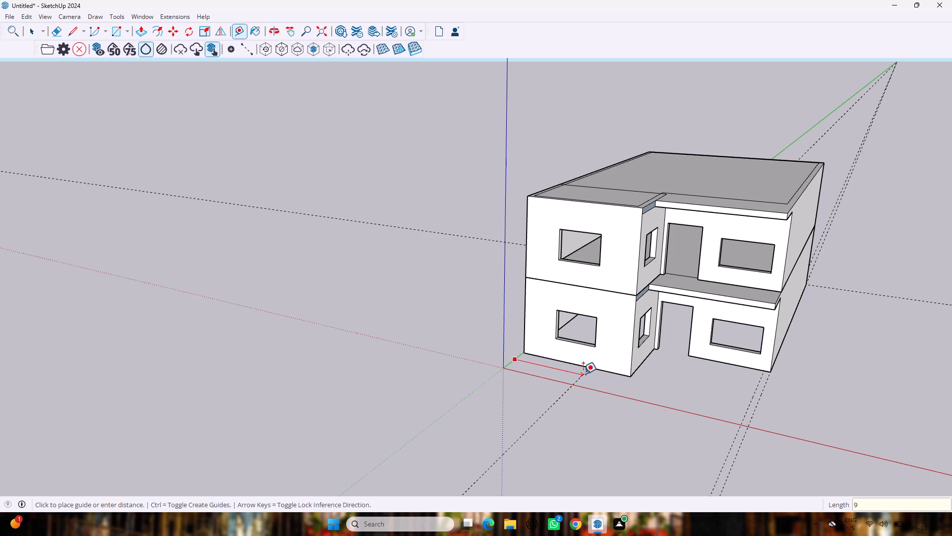
pyautogui.hotkey('shift', '"')
pyautogui.press('Return')
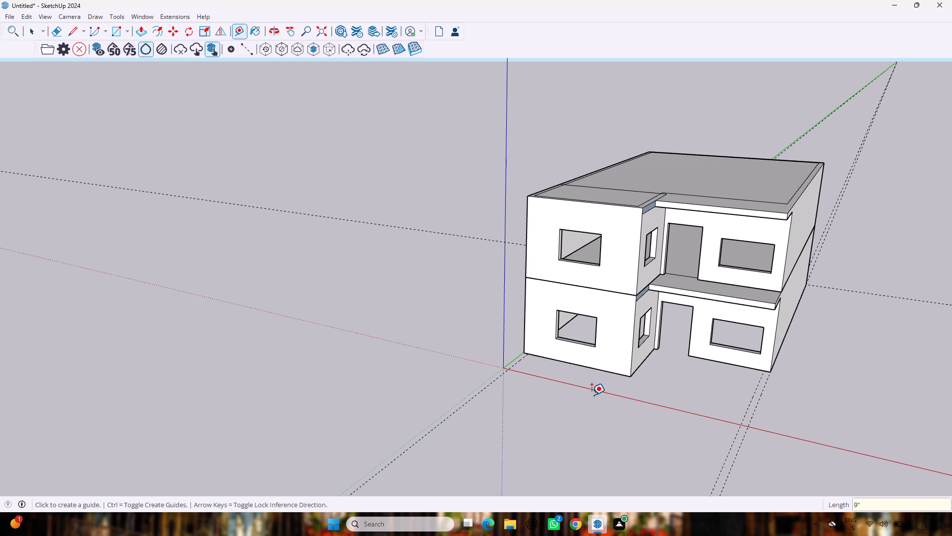
# Place a guide 9" from the red axis toward the house front and leave the Tape Measure tool.
pyautogui.moveTo(595, 390); pyautogui.dragTo(609, 367)
pyautogui.write('9"')
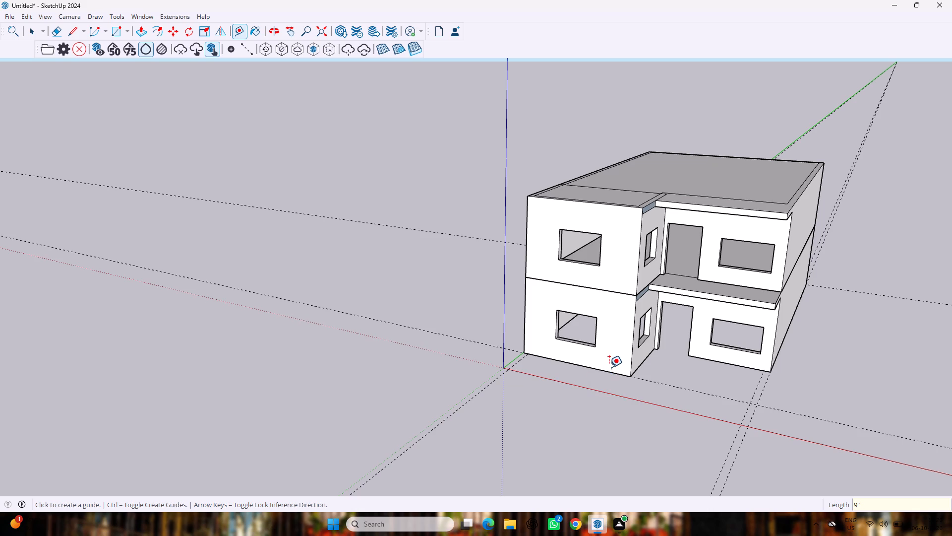
pyautogui.press('Return')
pyautogui.press('space')
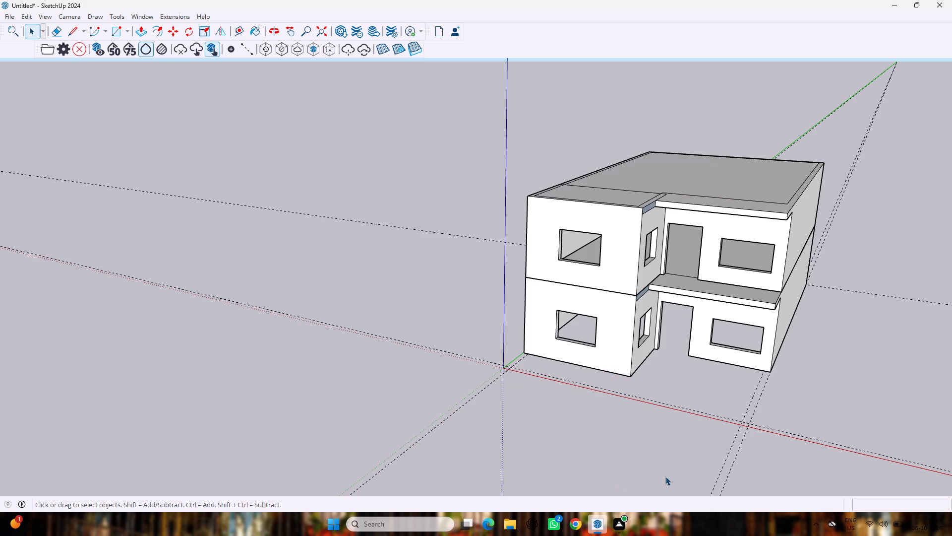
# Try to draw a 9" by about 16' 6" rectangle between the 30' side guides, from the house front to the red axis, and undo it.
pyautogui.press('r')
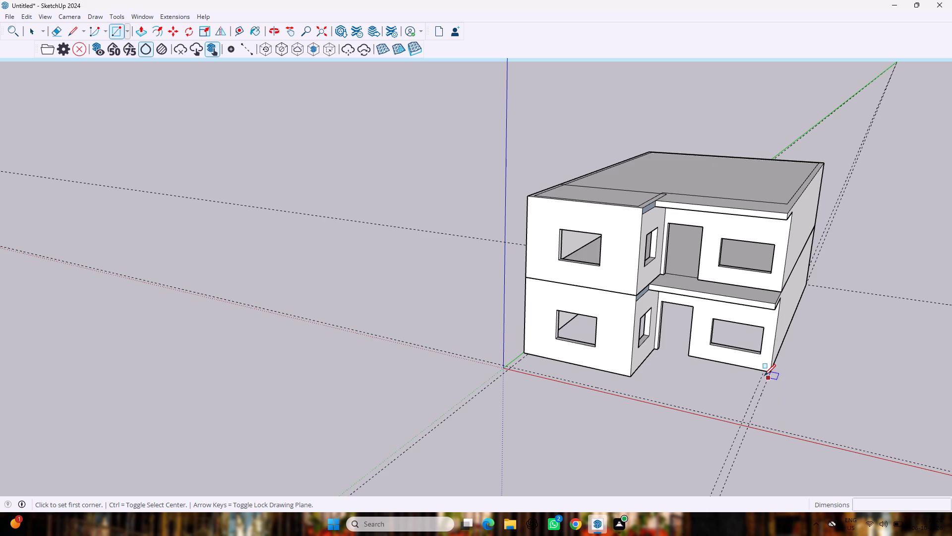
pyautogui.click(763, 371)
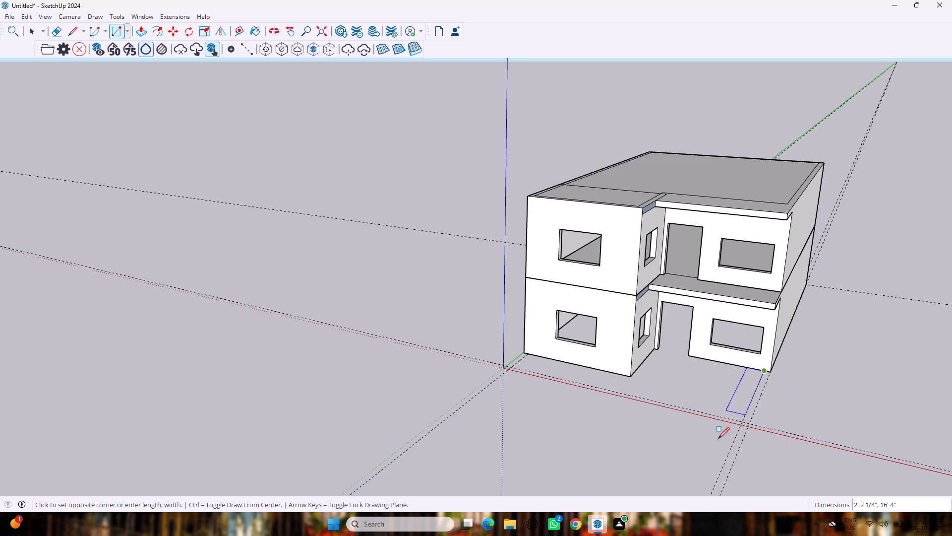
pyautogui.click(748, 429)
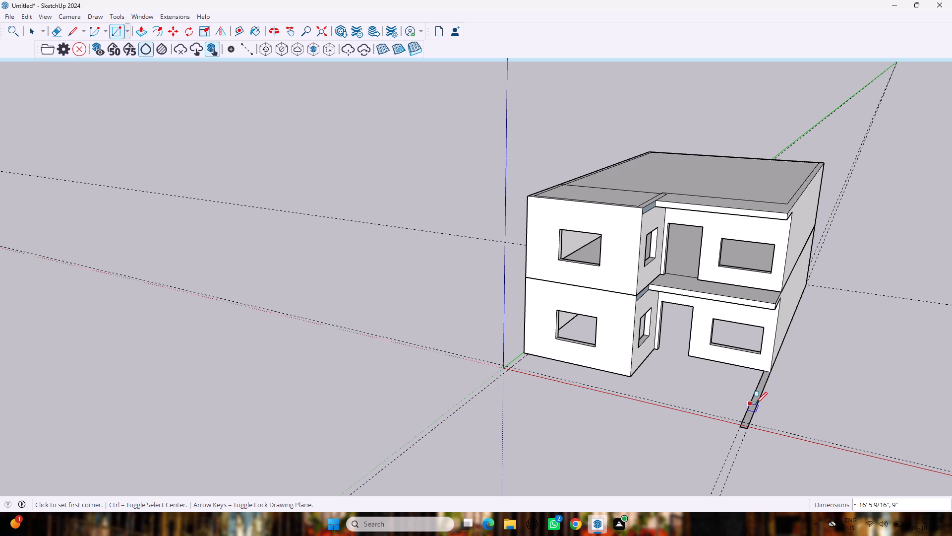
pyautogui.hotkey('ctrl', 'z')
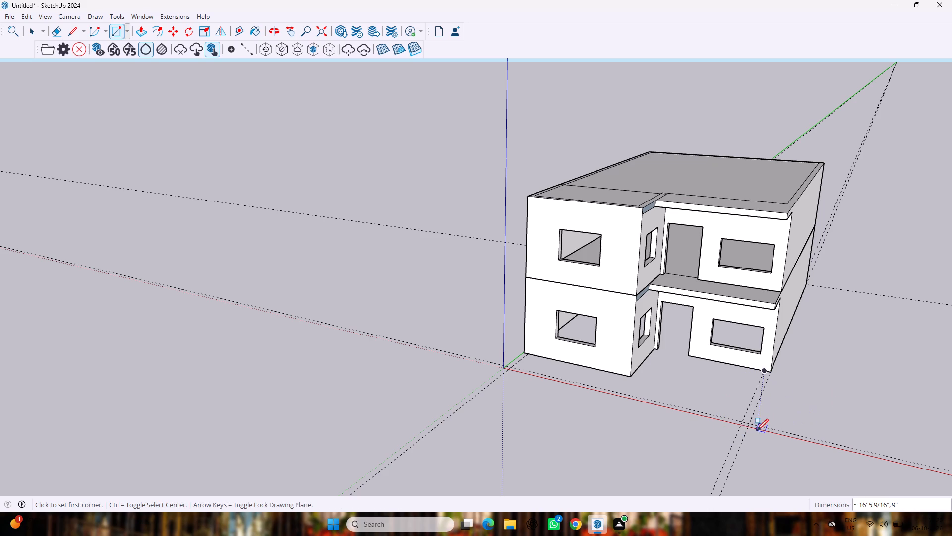
# Draw a 9" by about 16' 4" rectangle between the 30' side guides, from the red axis back to the house front.
pyautogui.click(747, 428)
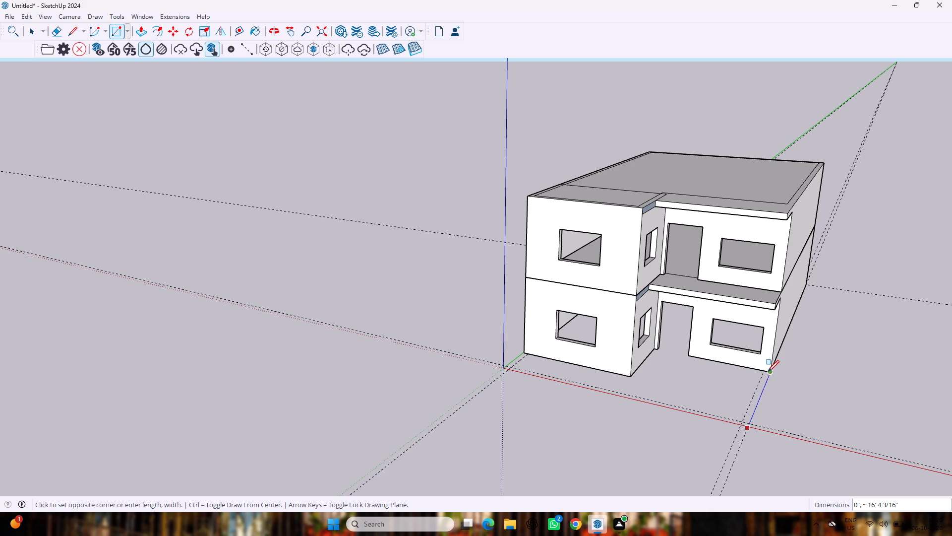
pyautogui.click(765, 372)
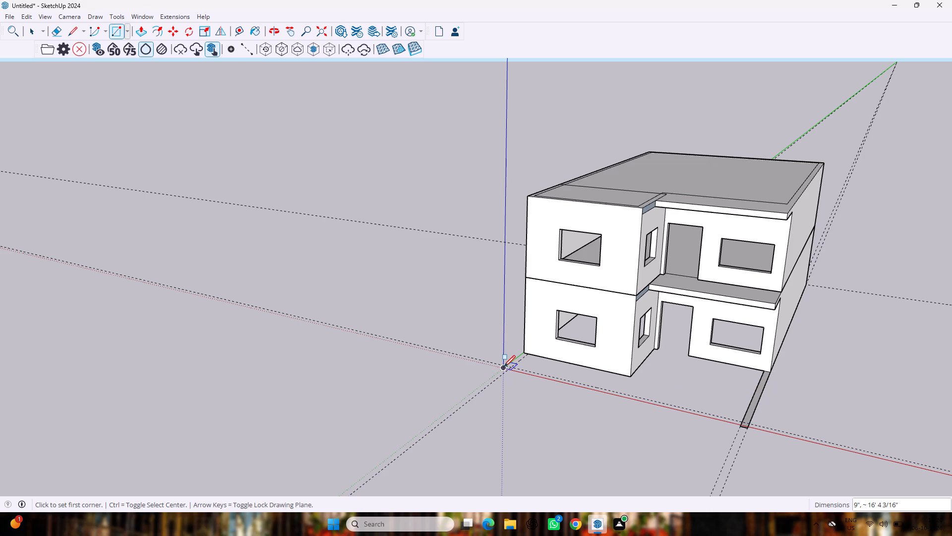
# Draw a 9" wide rectangle about 20' long from the origin, between the red axis and its 9" guide.
pyautogui.click(503, 369)
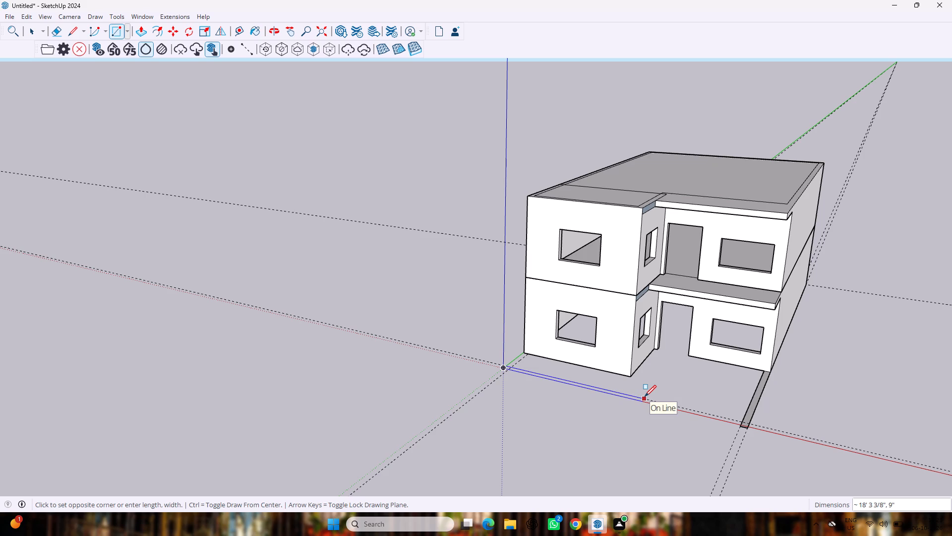
pyautogui.click(659, 400)
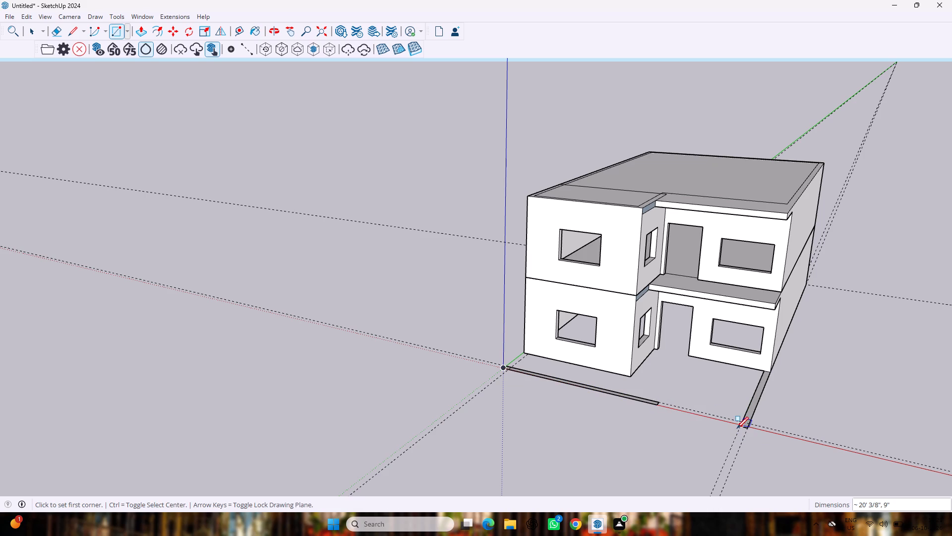
# Draw a small rectangle of about 8 1/8" by 1' 1 3/16" at the front end of the long side strip.
pyautogui.click(740, 429)
pyautogui.click(735, 420)
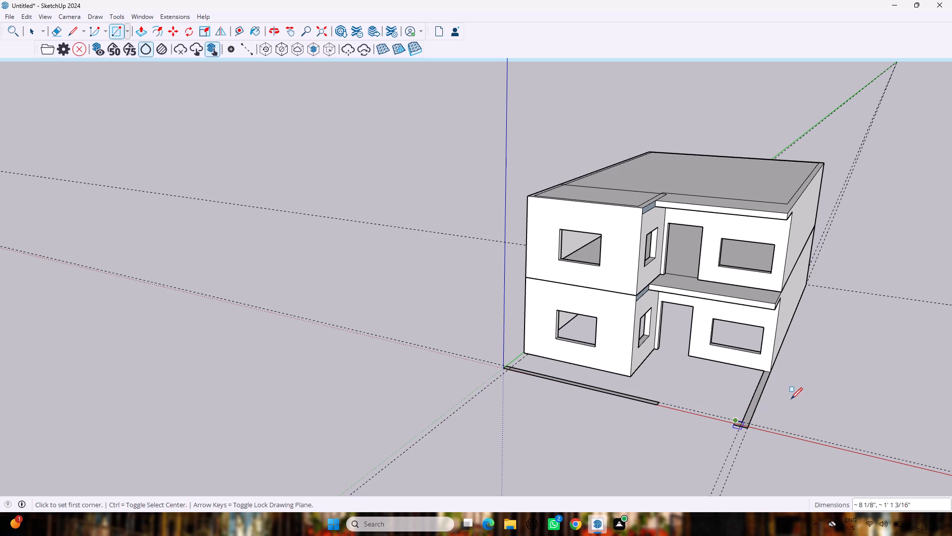
pyautogui.press('space')
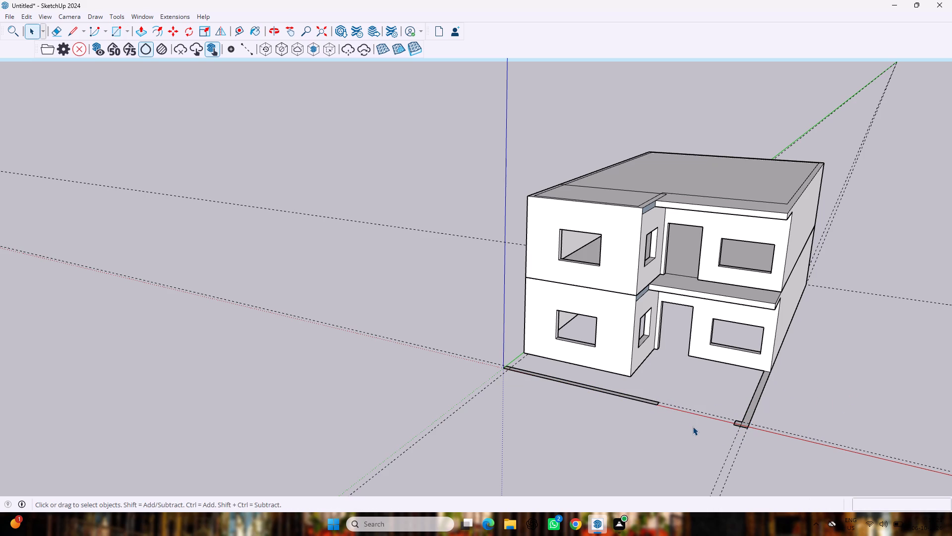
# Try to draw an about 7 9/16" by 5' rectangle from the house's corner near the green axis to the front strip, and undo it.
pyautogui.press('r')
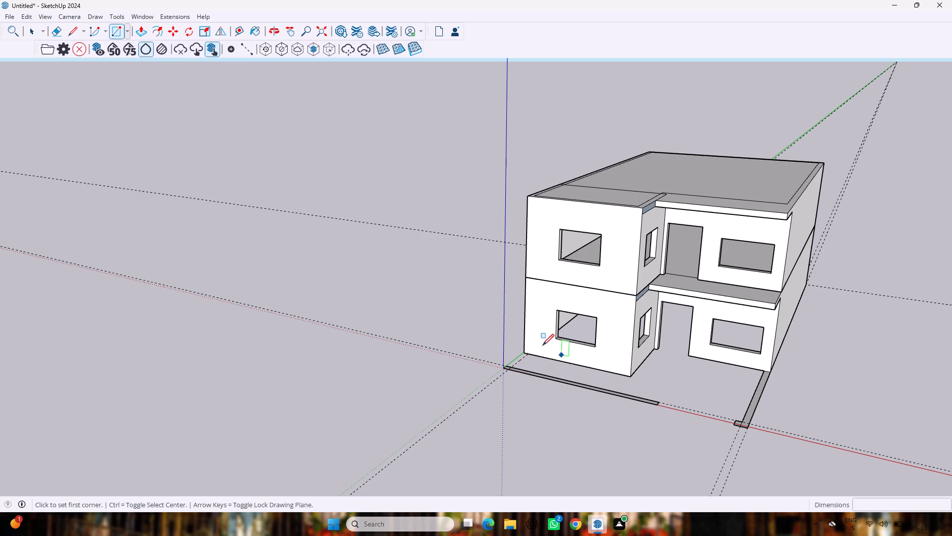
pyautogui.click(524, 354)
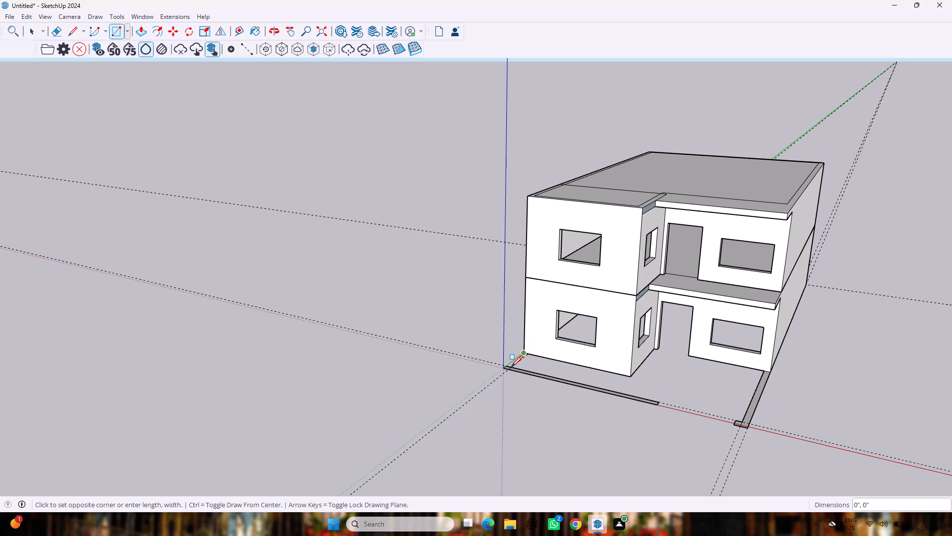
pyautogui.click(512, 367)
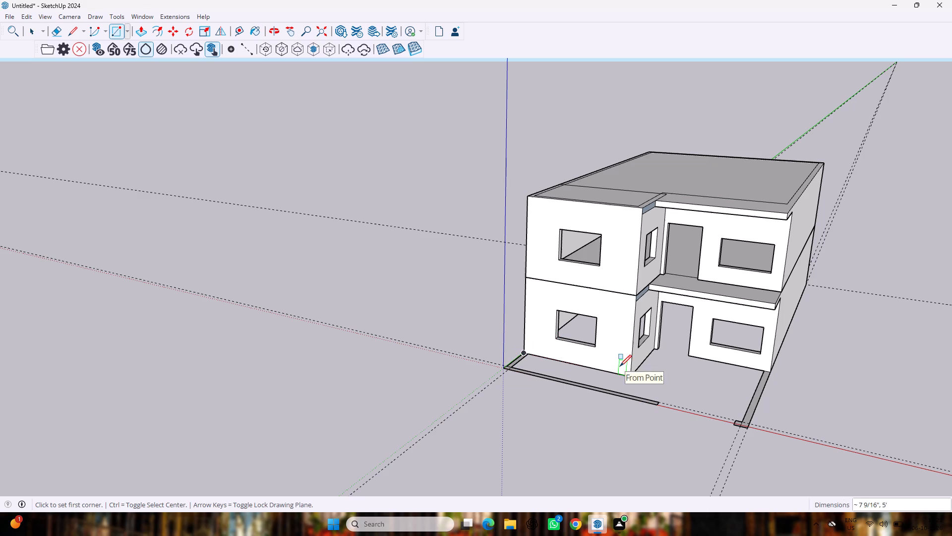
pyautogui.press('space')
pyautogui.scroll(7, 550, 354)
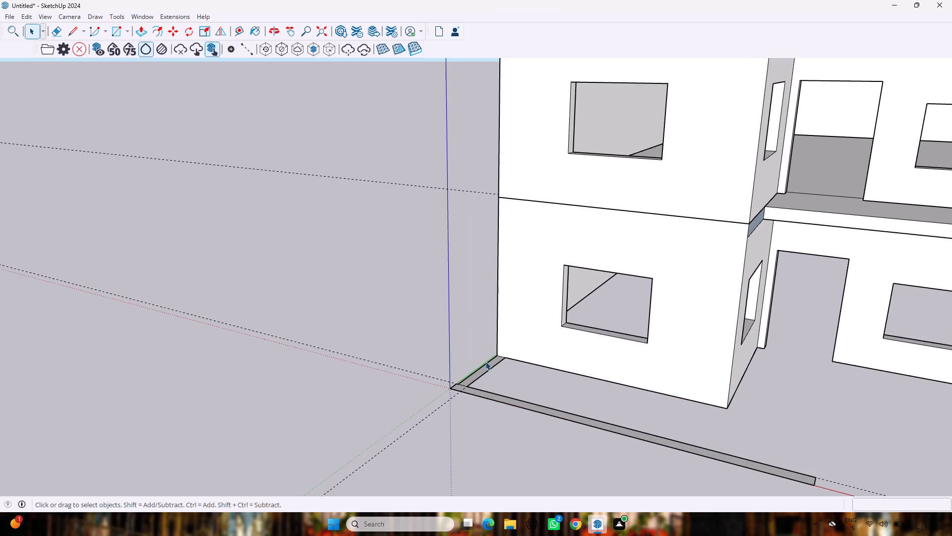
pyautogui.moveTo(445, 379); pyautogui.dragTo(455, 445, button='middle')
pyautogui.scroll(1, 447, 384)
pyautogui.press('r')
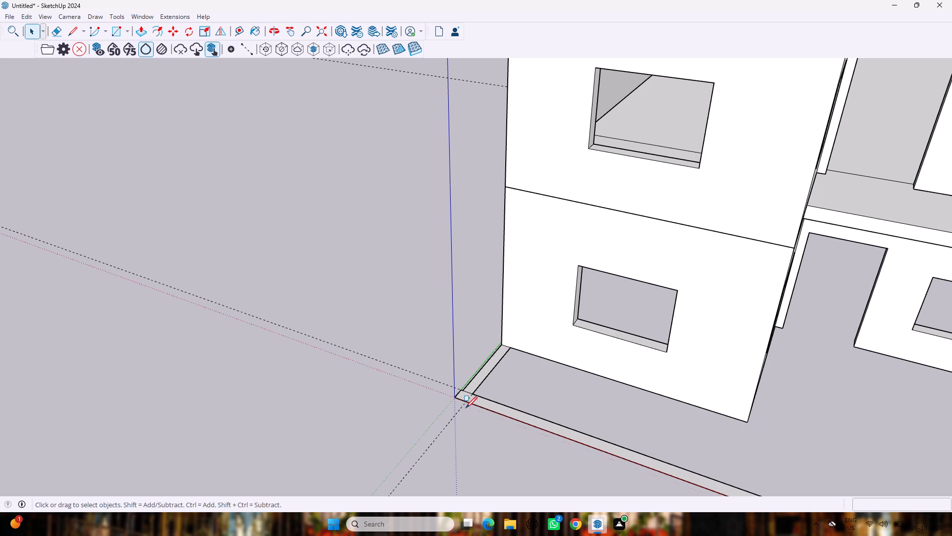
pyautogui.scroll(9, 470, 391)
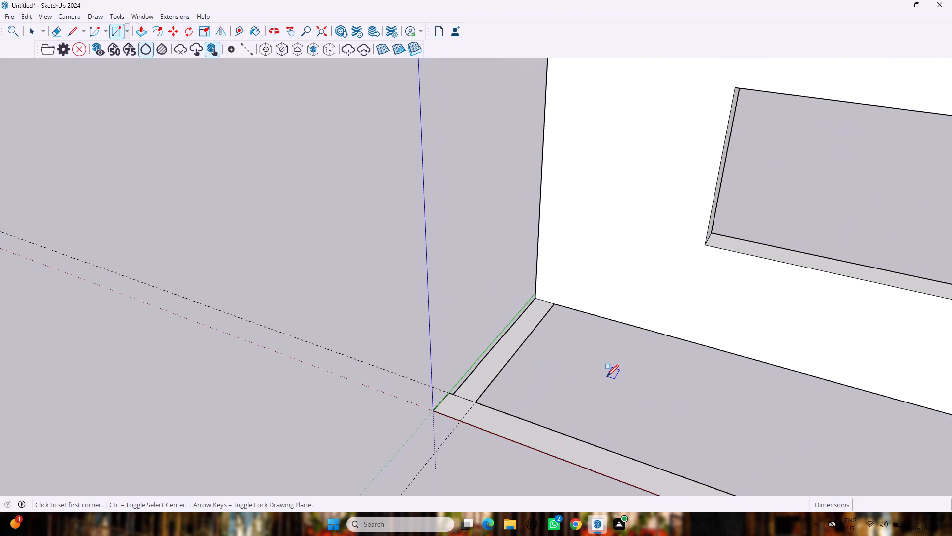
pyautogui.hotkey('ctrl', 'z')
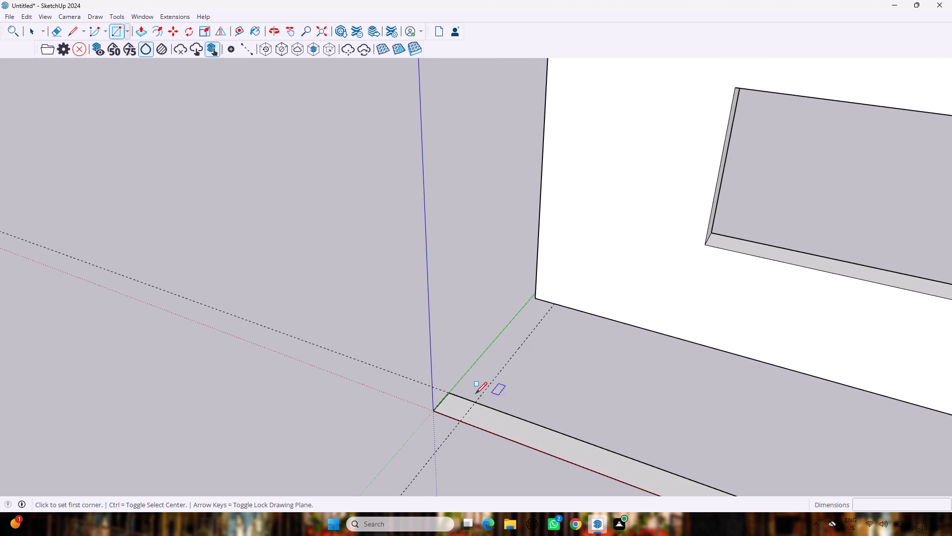
# Draw an about 7 9/16" by 5' rectangle from the guide intersection near the origin to the house's corner.
pyautogui.click(474, 404)
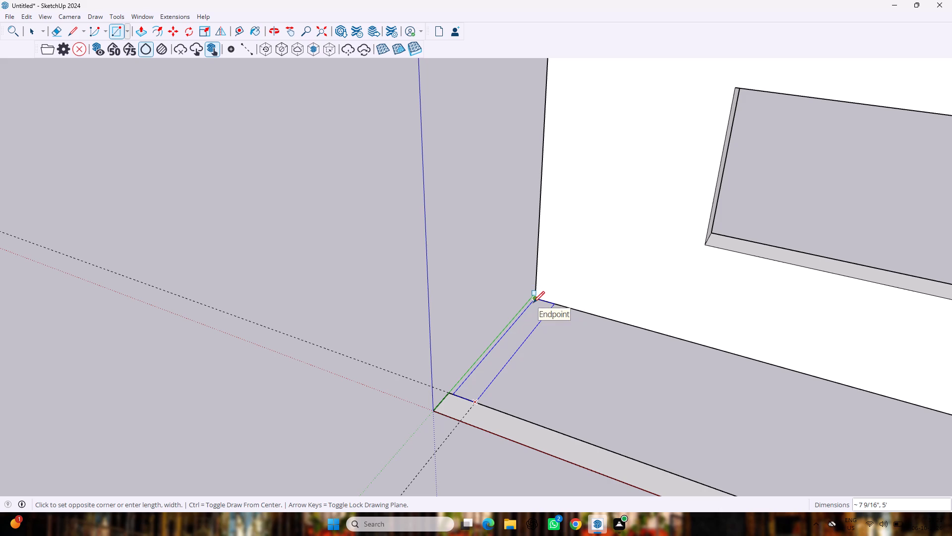
pyautogui.click(533, 303)
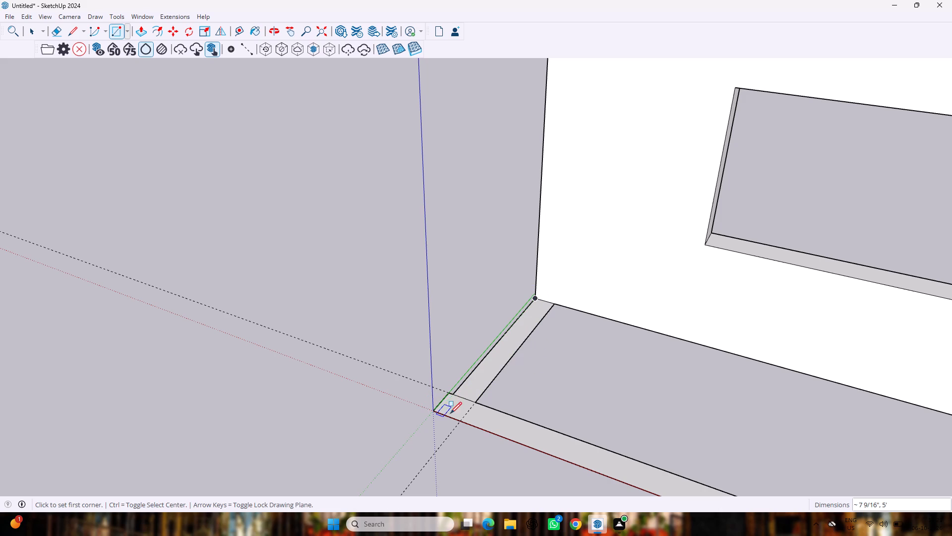
# Draw a 9" by about 19' 11" rectangle over the front strip, from the short side strip's outer corner to the front strip's far end.
pyautogui.scroll(7, 458, 408)
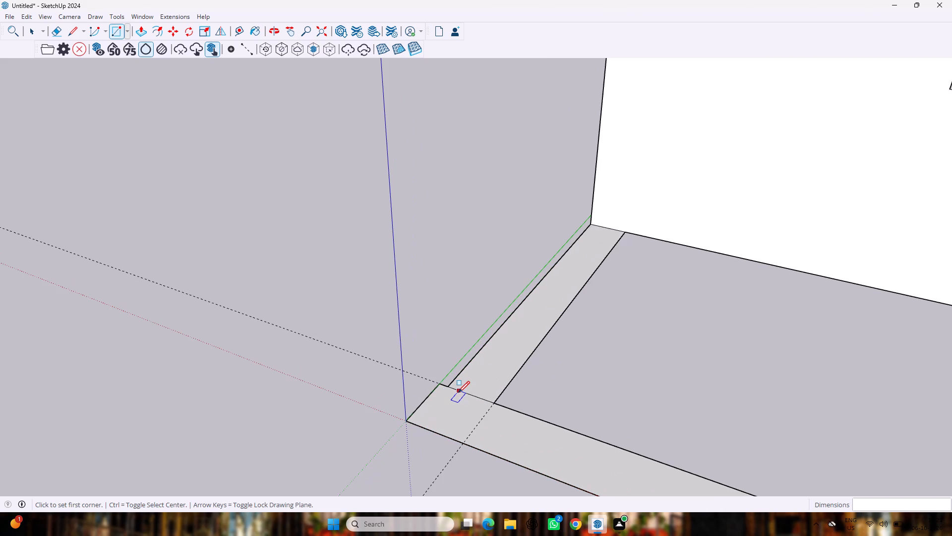
pyautogui.scroll(-12, 458, 389)
pyautogui.scroll(1, 458, 371)
pyautogui.scroll(-5, 458, 371)
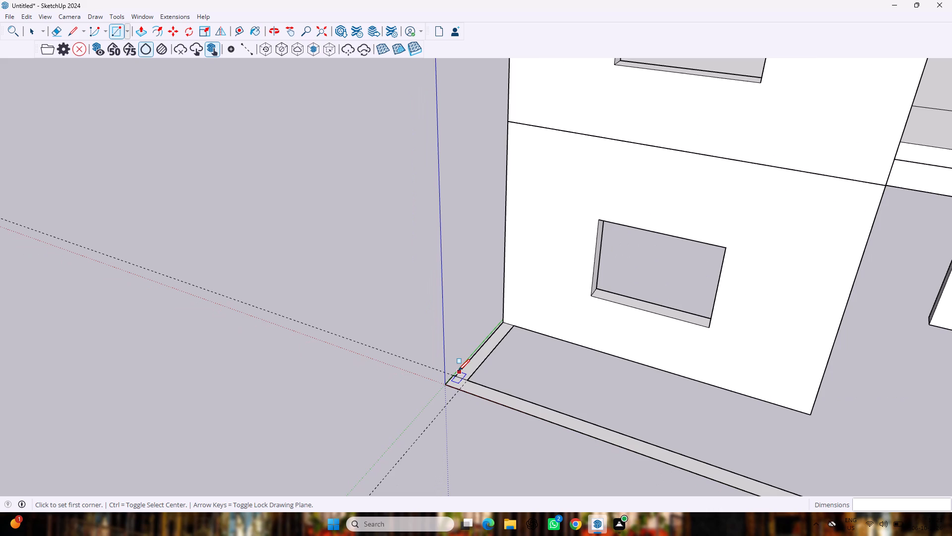
pyautogui.scroll(-5, 522, 417)
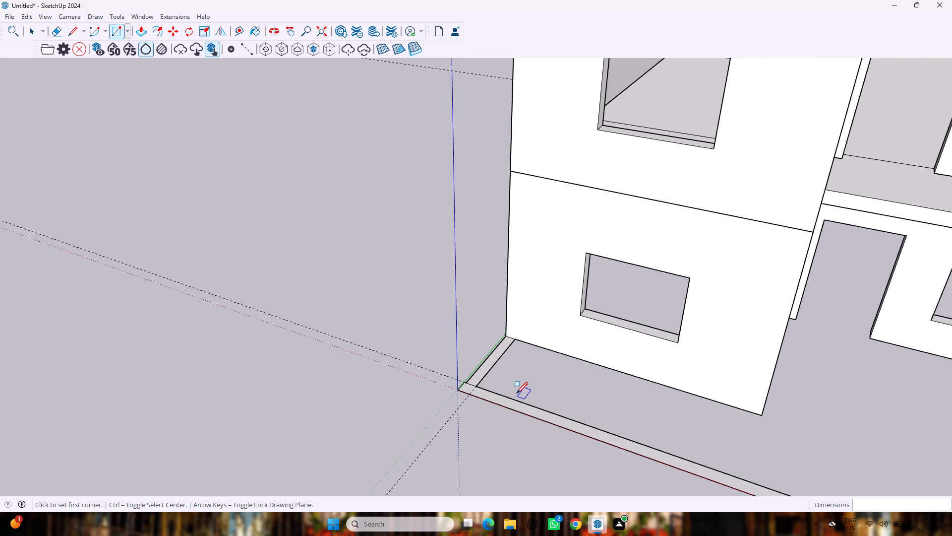
pyautogui.scroll(-4, 516, 394)
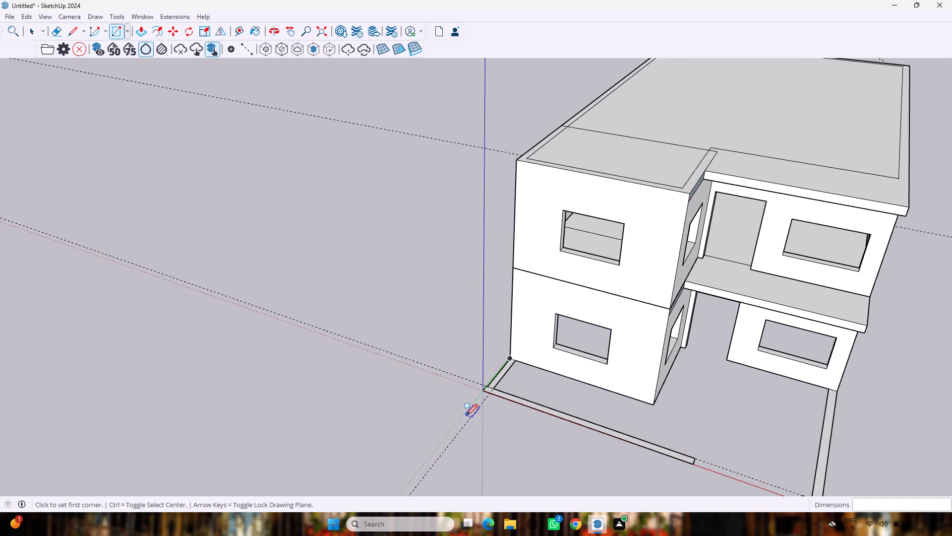
pyautogui.scroll(4, 466, 415)
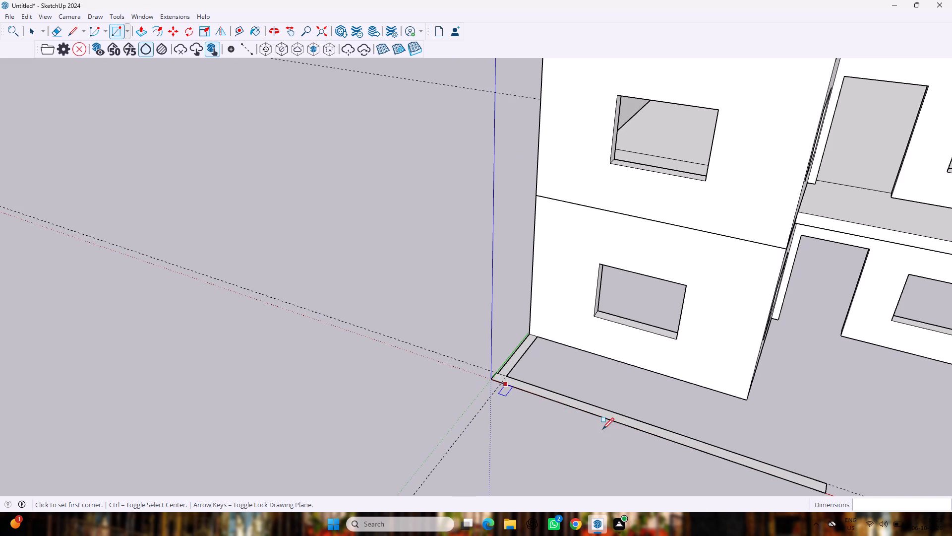
pyautogui.click(499, 375)
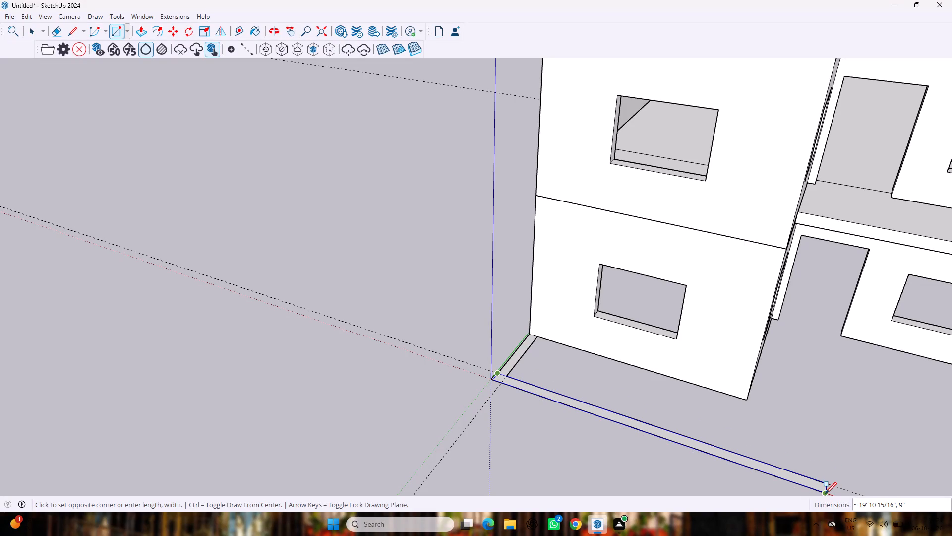
pyautogui.click(825, 493)
# Erase the sliver and dividing edges where the front and short side strips meet near the origin, plus the two 9" guides there.
pyautogui.scroll(9, 457, 411)
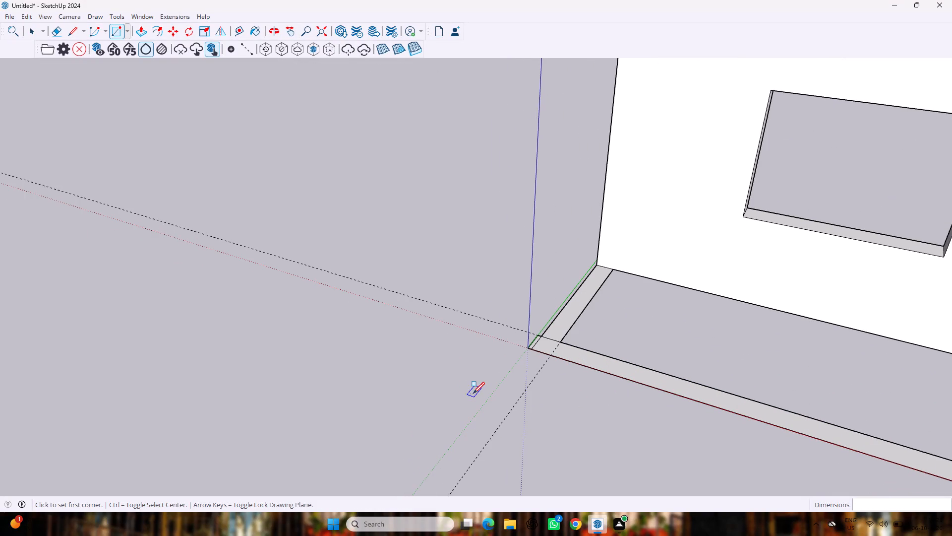
pyautogui.press('e')
pyautogui.scroll(7, 538, 349)
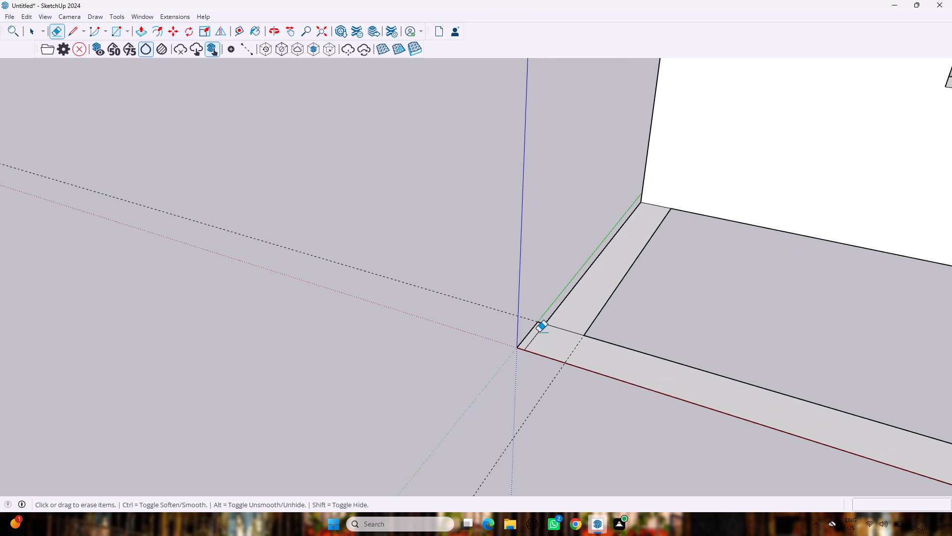
pyautogui.click(529, 332)
pyautogui.moveTo(574, 333); pyautogui.dragTo(574, 338)
pyautogui.moveTo(568, 352); pyautogui.dragTo(591, 359)
pyautogui.click(541, 325)
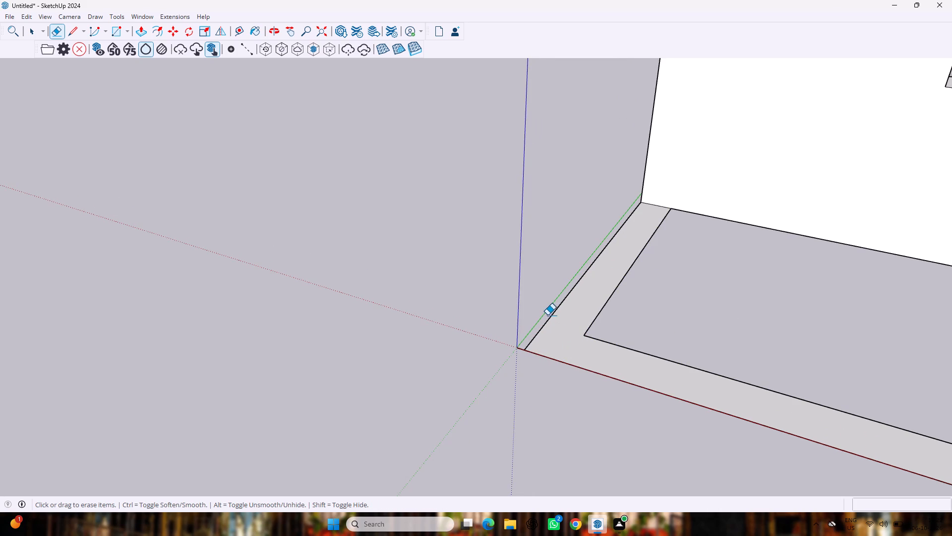
pyautogui.scroll(-11, 603, 331)
pyautogui.scroll(1, 573, 317)
pyautogui.scroll(-12, 573, 317)
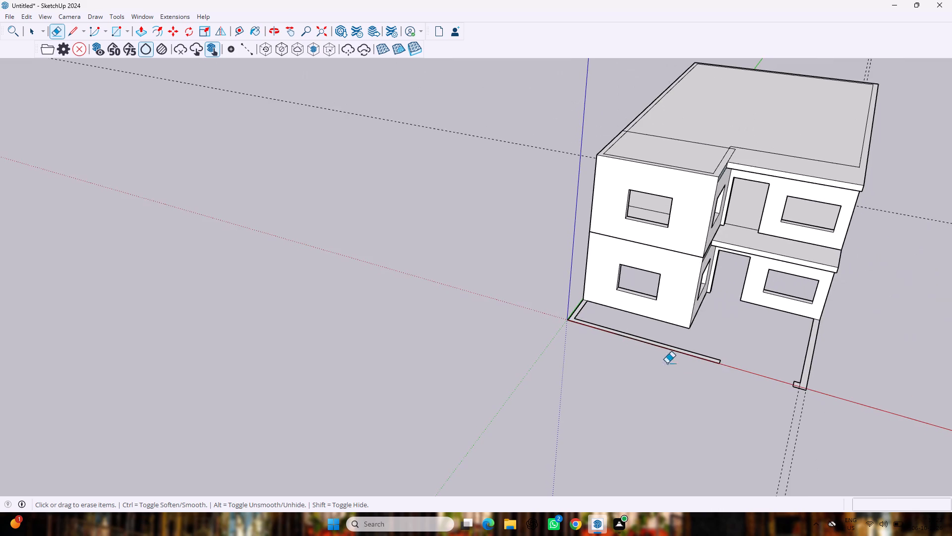
# Erase the dividing edge between the long side strip and its short front stub, plus the guide crossing there.
pyautogui.scroll(12, 825, 382)
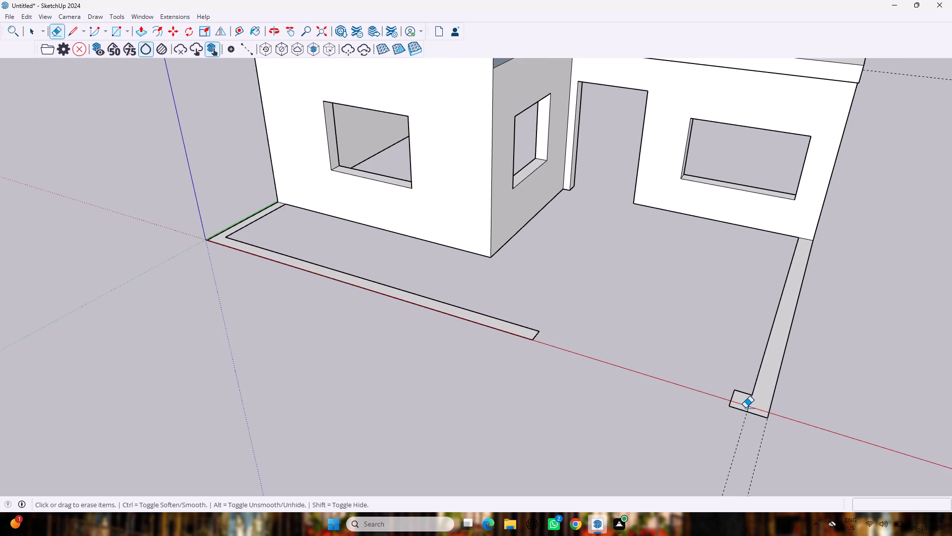
pyautogui.moveTo(746, 407); pyautogui.dragTo(759, 409)
pyautogui.scroll(-3, 751, 397)
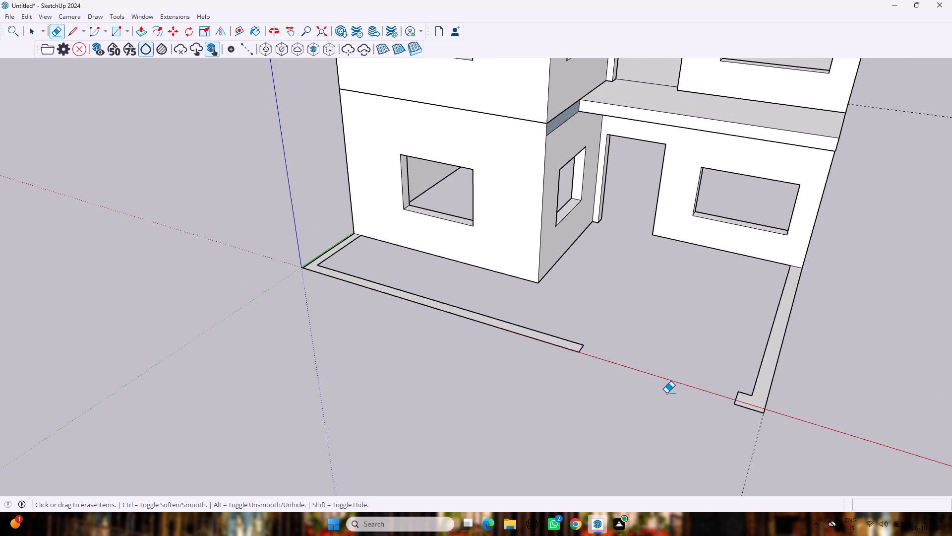
# Push/Pull the boundary wall footprints on both sides of the front opening up to 6' high.
pyautogui.press('space')
pyautogui.press('p')
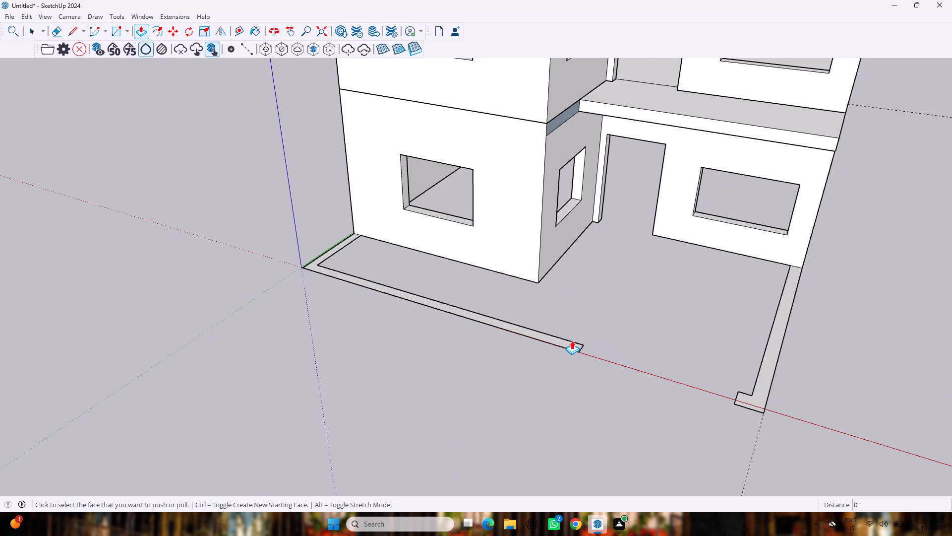
pyautogui.moveTo(571, 340); pyautogui.dragTo(571, 331)
pyautogui.scroll(3, 572, 336)
pyautogui.moveTo(570, 343); pyautogui.dragTo(573, 335)
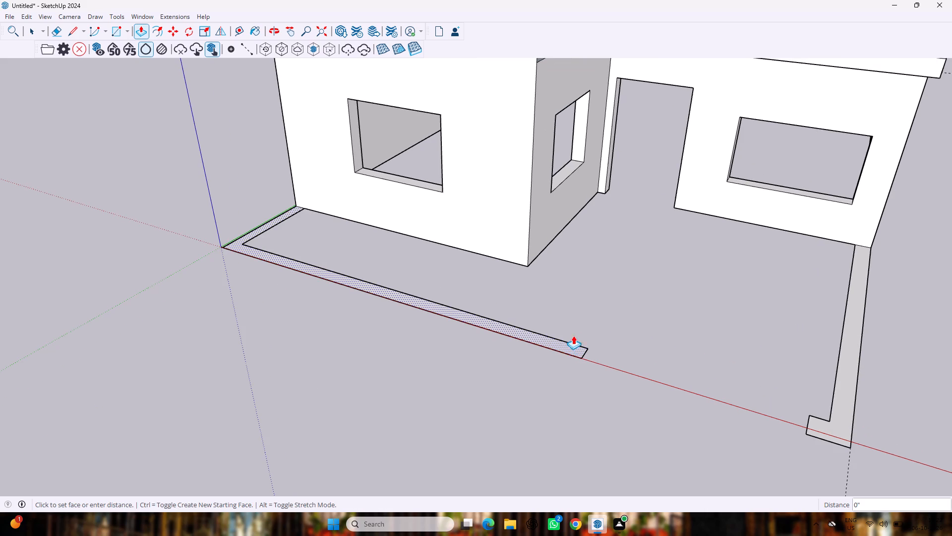
pyautogui.moveTo(573, 335); pyautogui.dragTo(580, 319)
pyautogui.write("6'")
pyautogui.press('Return')
pyautogui.doubleClick(841, 392)
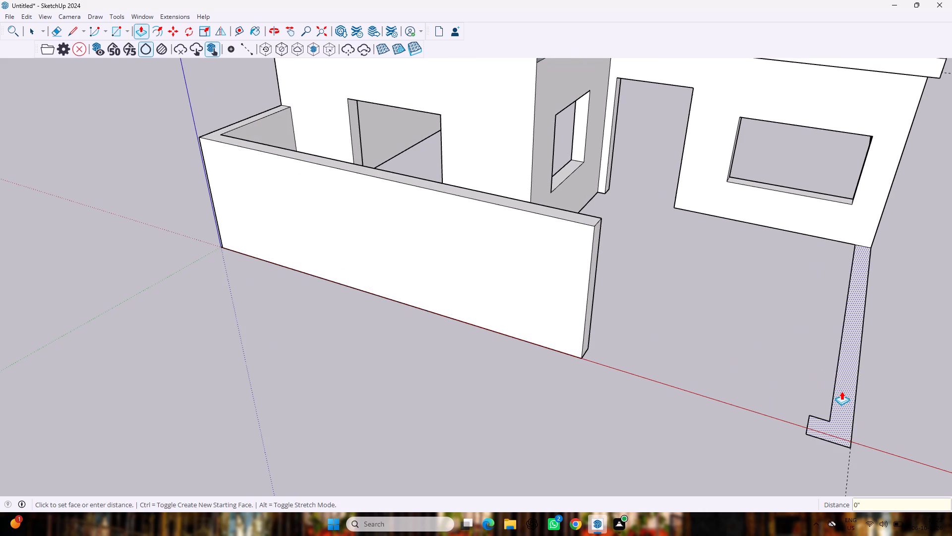
pyautogui.scroll(1, 831, 384)
pyautogui.moveTo(831, 384); pyautogui.dragTo(687, 304, button='middle')
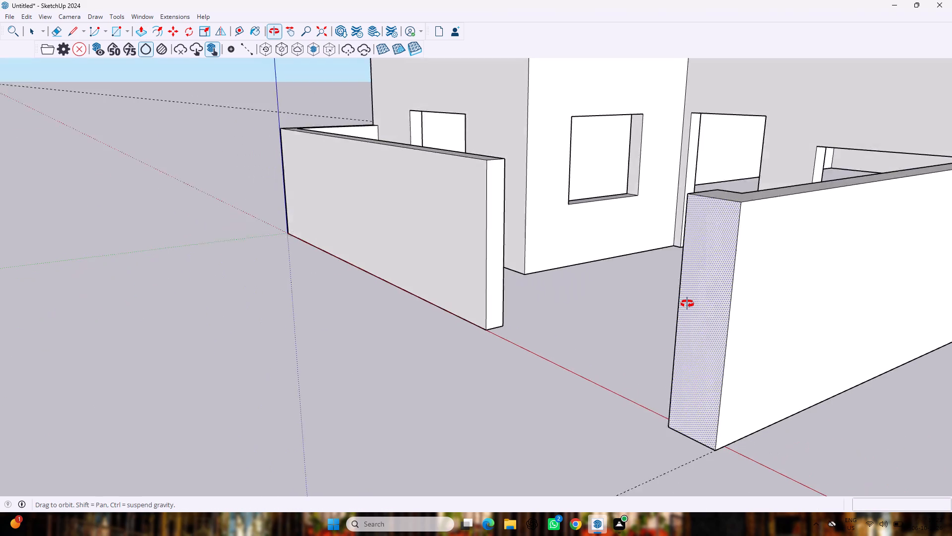
pyautogui.moveTo(687, 304); pyautogui.dragTo(688, 344, button='middle')
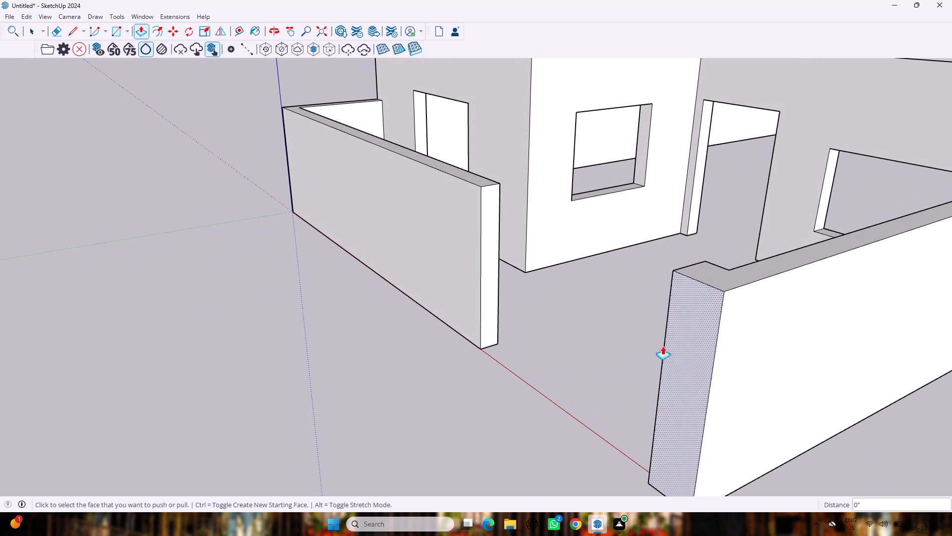
pyautogui.click(617, 348)
pyautogui.press('space')
# Examine the boundary walls, the house front and the roof edge above the projecting front room.
pyautogui.moveTo(617, 353); pyautogui.dragTo(633, 384, button='middle')
pyautogui.scroll(-5, 633, 384)
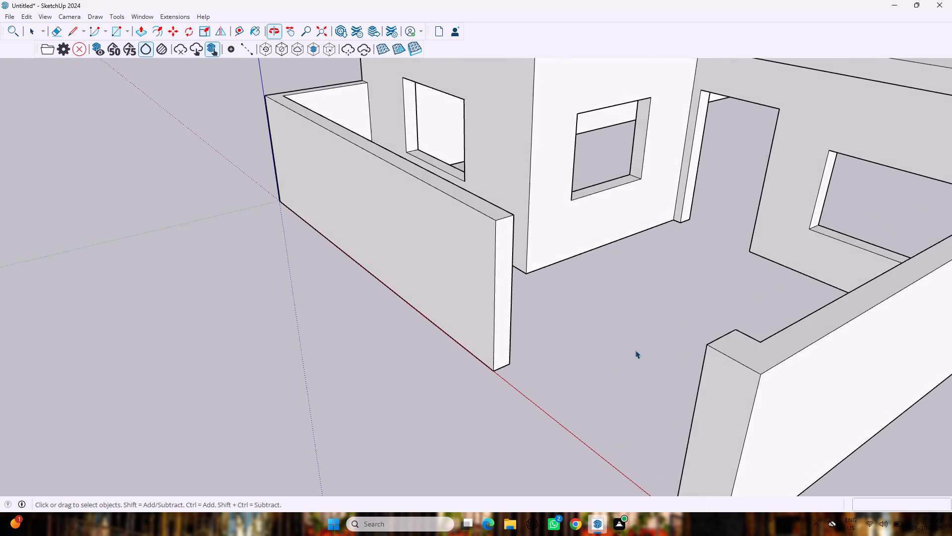
pyautogui.scroll(-13, 635, 350)
pyautogui.moveTo(740, 389); pyautogui.dragTo(732, 328, button='middle')
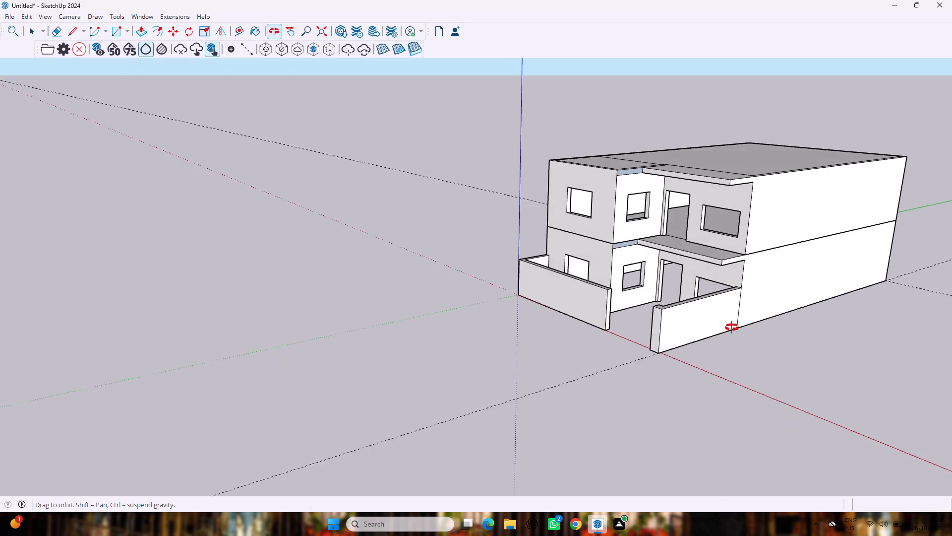
pyautogui.moveTo(732, 328); pyautogui.dragTo(740, 363, button='middle')
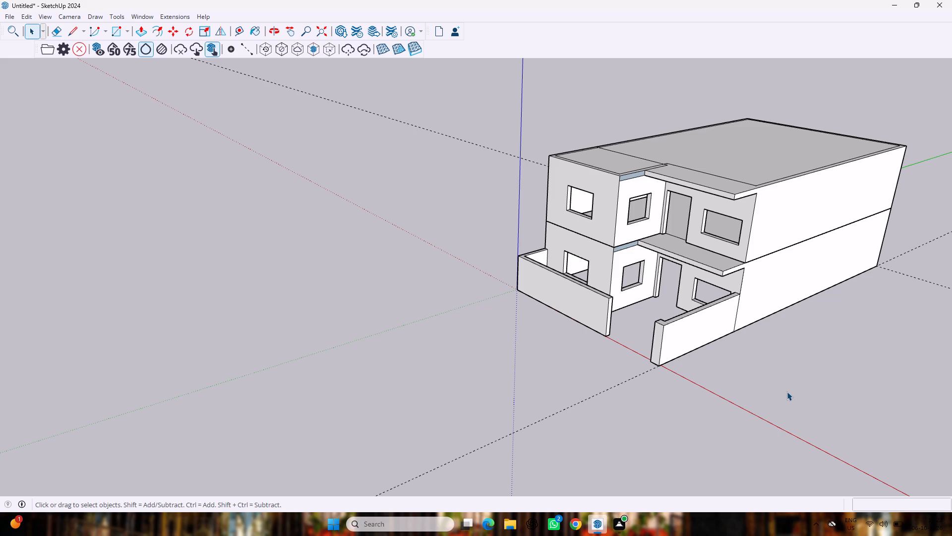
pyautogui.moveTo(666, 177); pyautogui.dragTo(672, 198, button='middle')
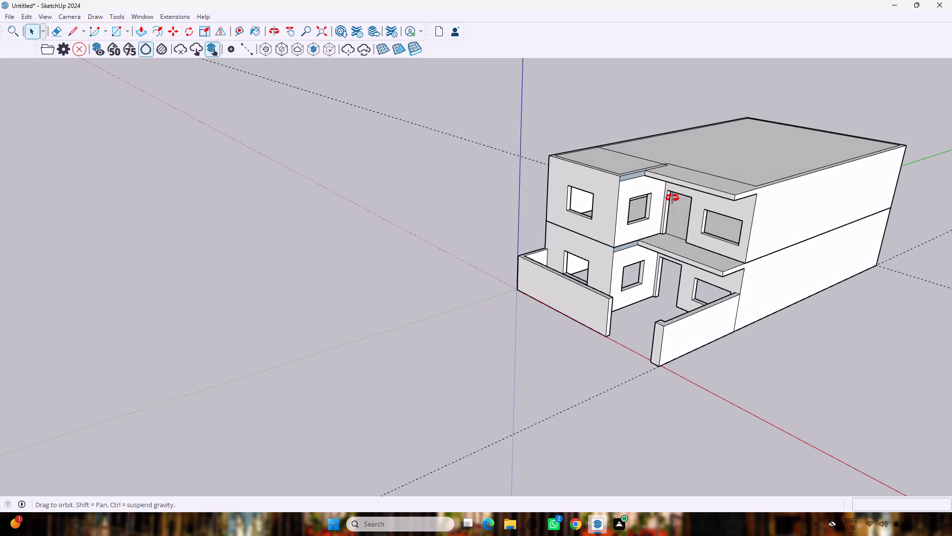
pyautogui.moveTo(672, 198); pyautogui.dragTo(676, 224, button='middle')
pyautogui.scroll(5, 640, 172)
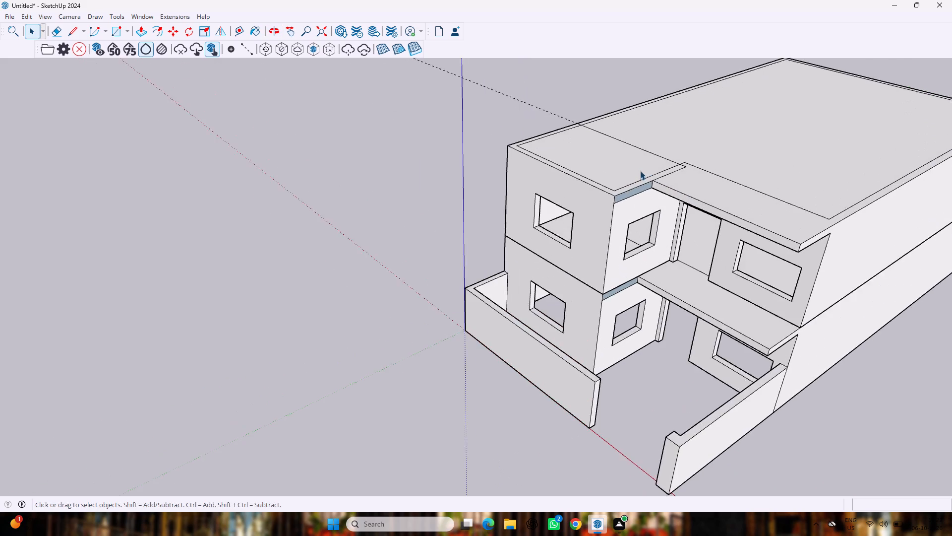
pyautogui.scroll(1, 640, 171)
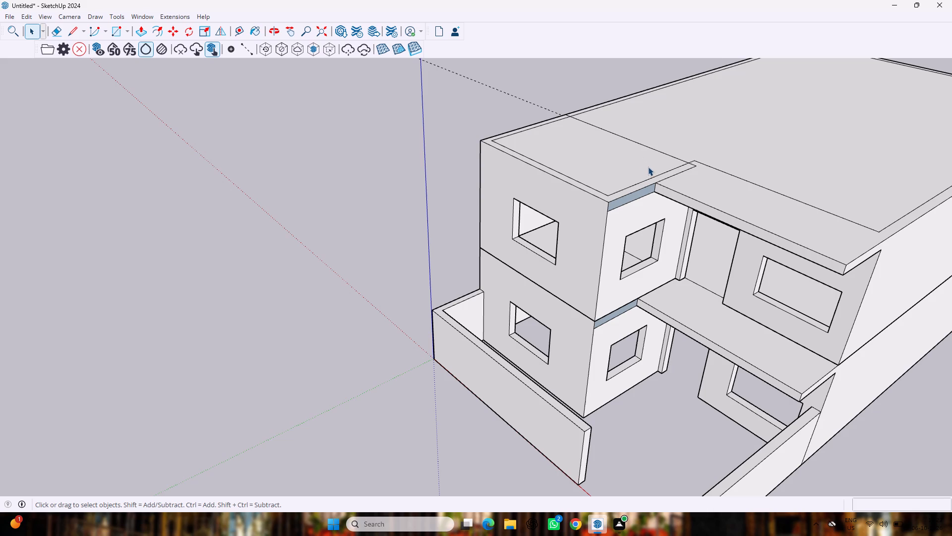
pyautogui.scroll(-3, 648, 167)
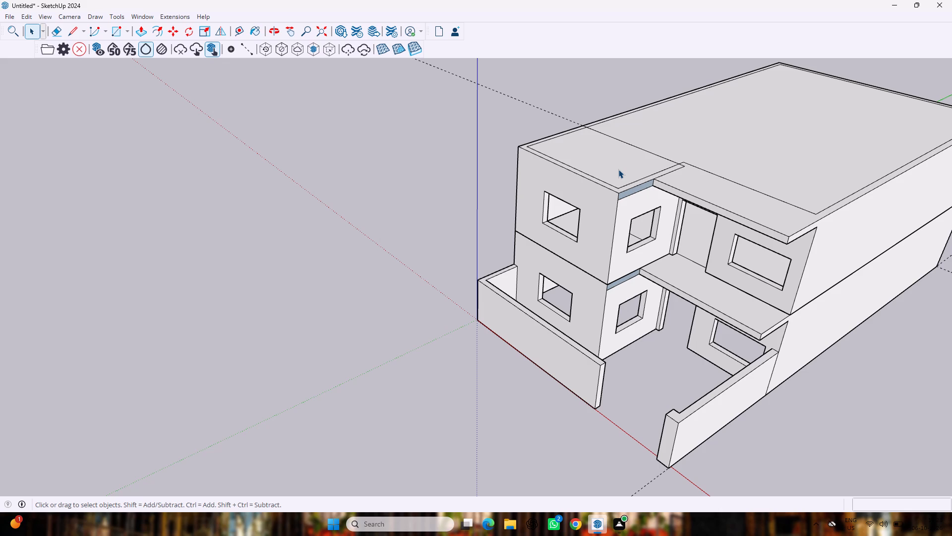
# Explode the upper-storey group so its roof border faces can be edited directly.
pyautogui.press('p')
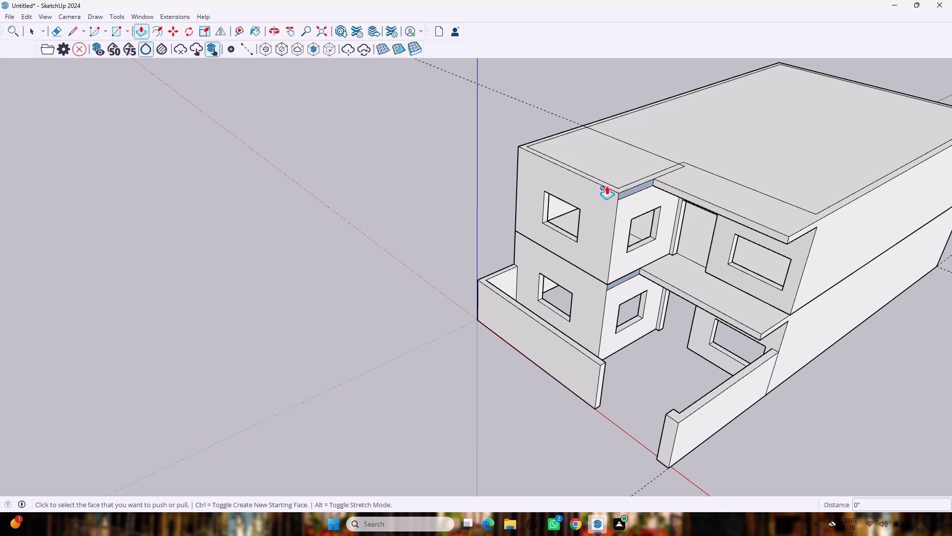
pyautogui.press('space')
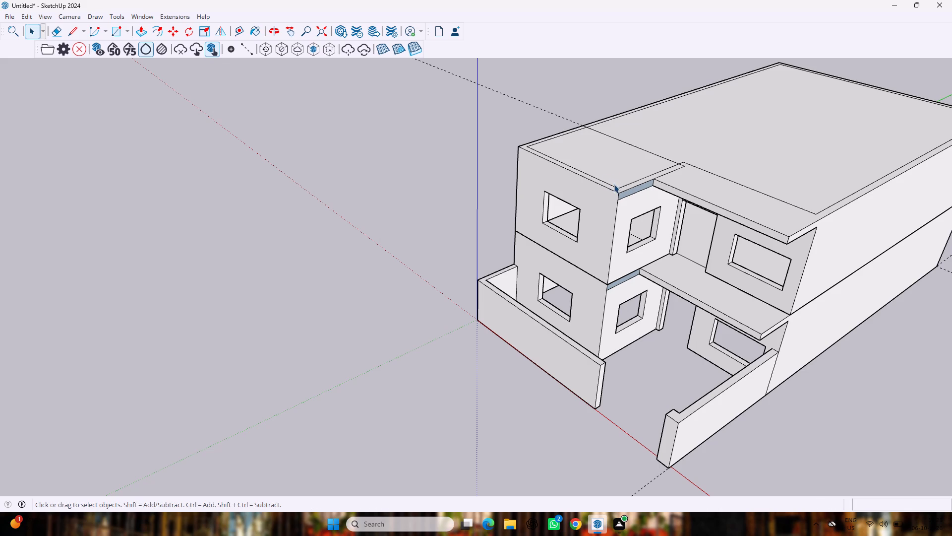
pyautogui.scroll(6, 614, 184)
pyautogui.press('p')
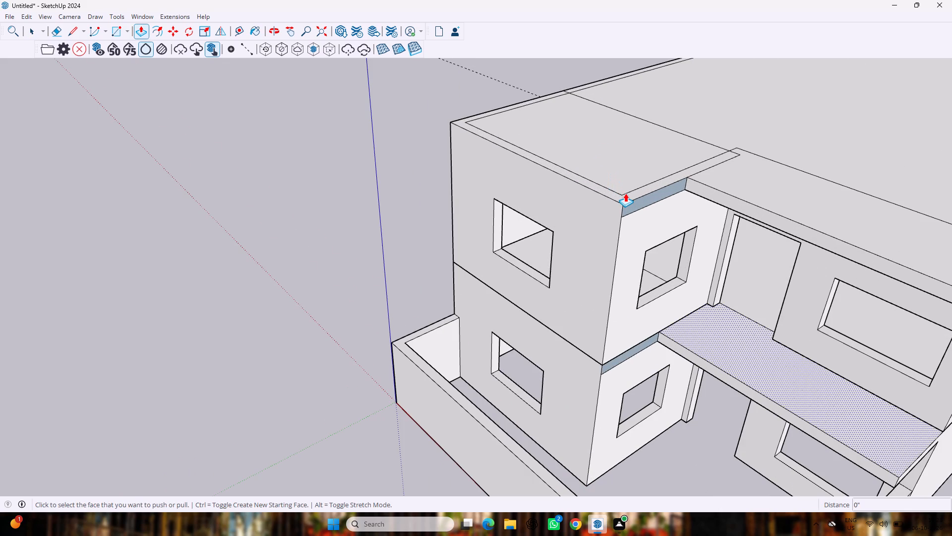
pyautogui.scroll(8, 626, 186)
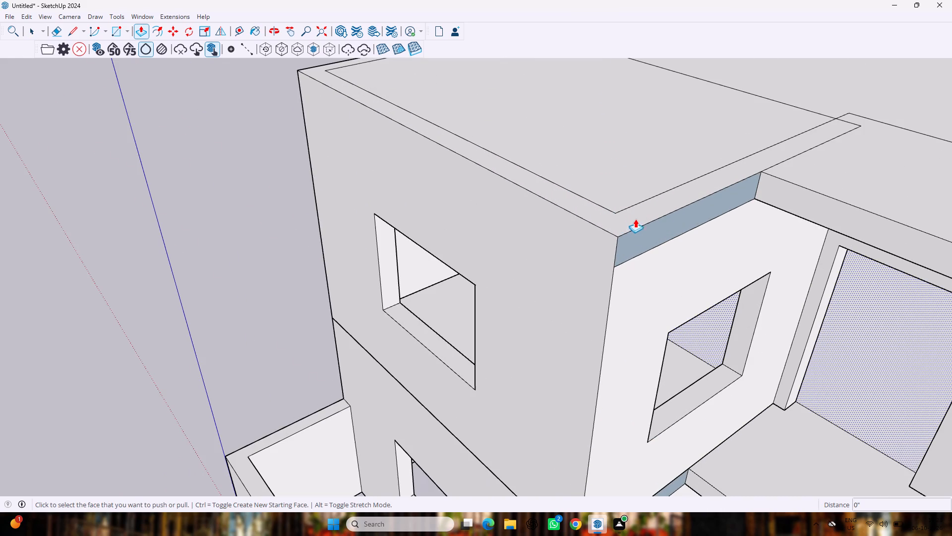
pyautogui.press('space')
pyautogui.click(599, 215)
pyautogui.rightClick(597, 213)
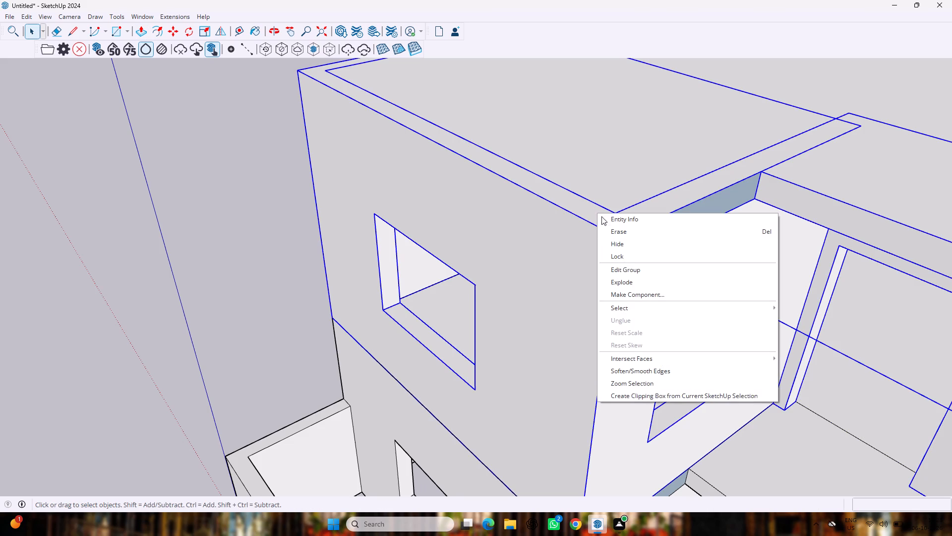
pyautogui.click(623, 277)
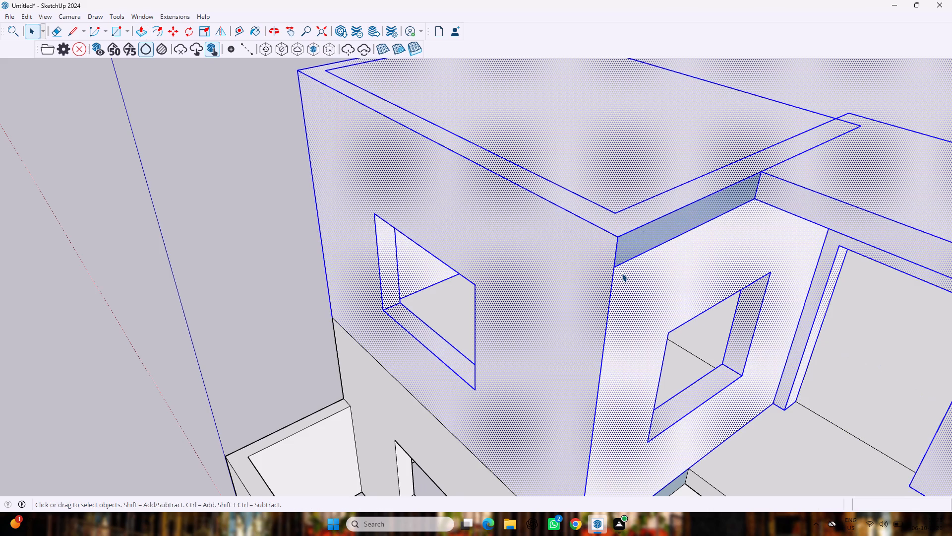
# Push/Pull the roof border strip around the projecting front room up 3' as a parapet.
pyautogui.press('p')
pyautogui.moveTo(619, 217); pyautogui.dragTo(633, 171)
pyautogui.press('3')
pyautogui.press("'")
pyautogui.press('Return')
pyautogui.scroll(-7, 634, 175)
pyautogui.scroll(1, 634, 179)
pyautogui.scroll(-5, 634, 179)
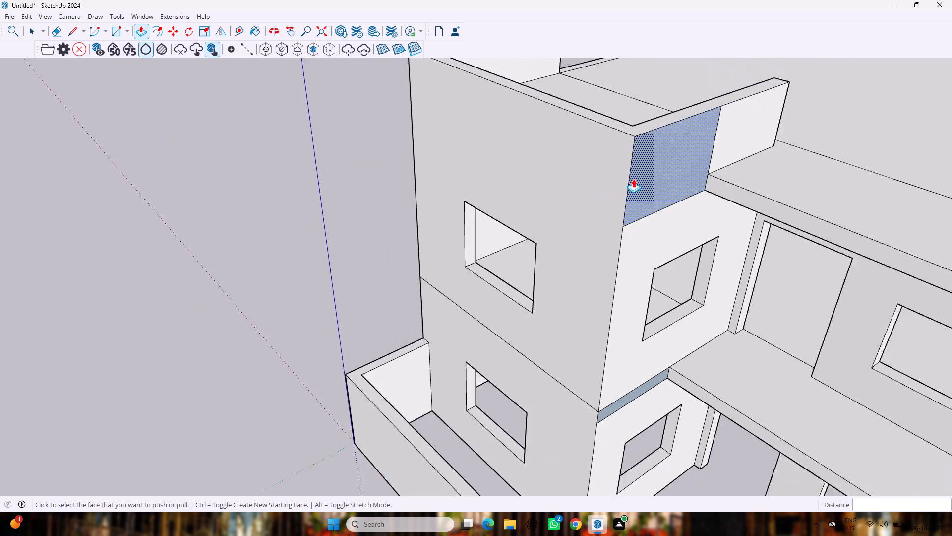
pyautogui.scroll(1, 633, 176)
pyautogui.scroll(-14, 633, 176)
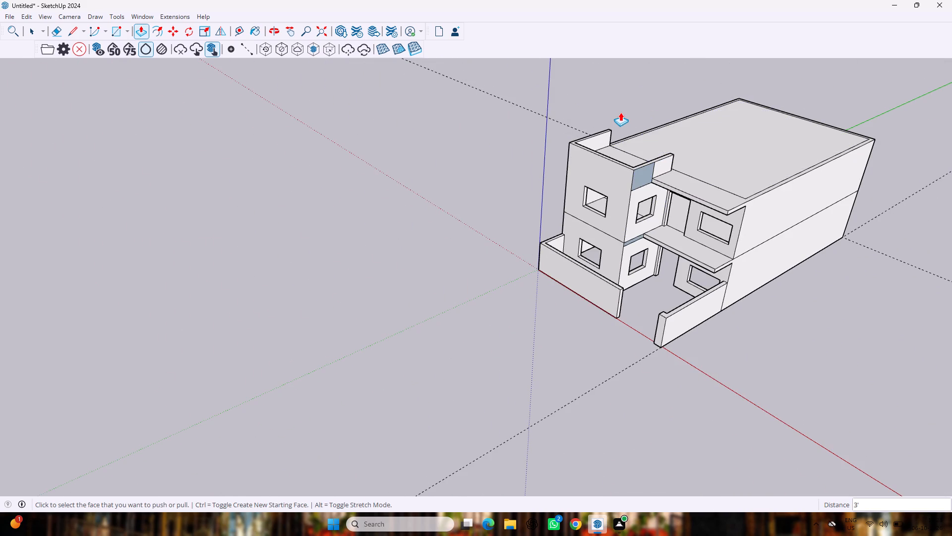
# Raise the main roof's border strip, together with the connected front slab top, by 3'.
pyautogui.scroll(19, 626, 116)
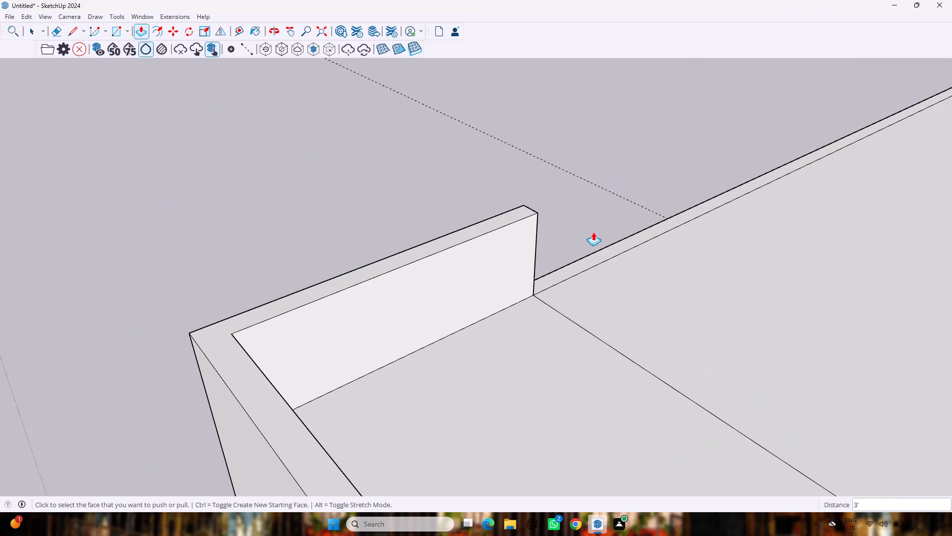
pyautogui.doubleClick(567, 268)
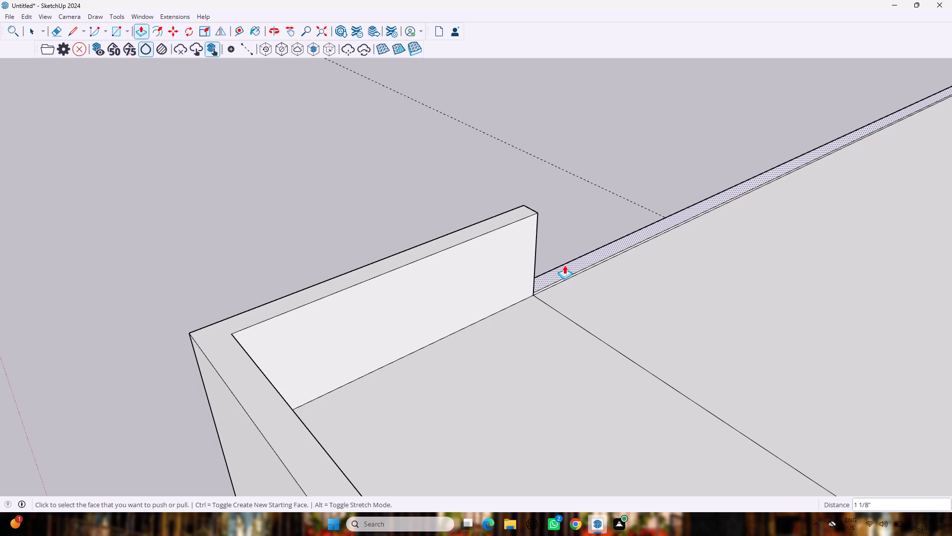
pyautogui.hotkey('ctrl', 'z')
pyautogui.moveTo(569, 265); pyautogui.dragTo(584, 227)
pyautogui.write("3'")
pyautogui.press('Return')
pyautogui.scroll(-3, 583, 226)
pyautogui.scroll(1, 583, 230)
pyautogui.scroll(-16, 583, 230)
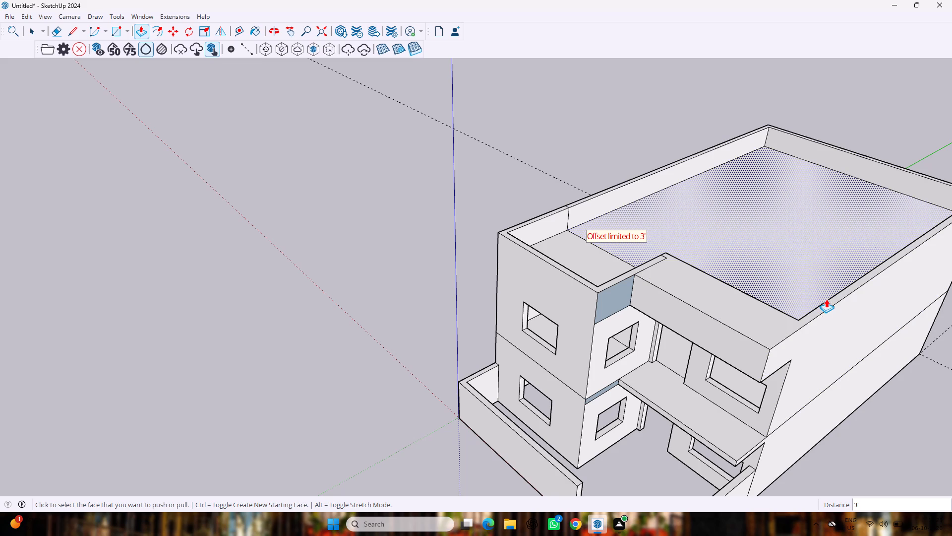
# Draw a 9" line across the raised border from the front slab's inner parapet corner to the outer side edge.
pyautogui.click(815, 312)
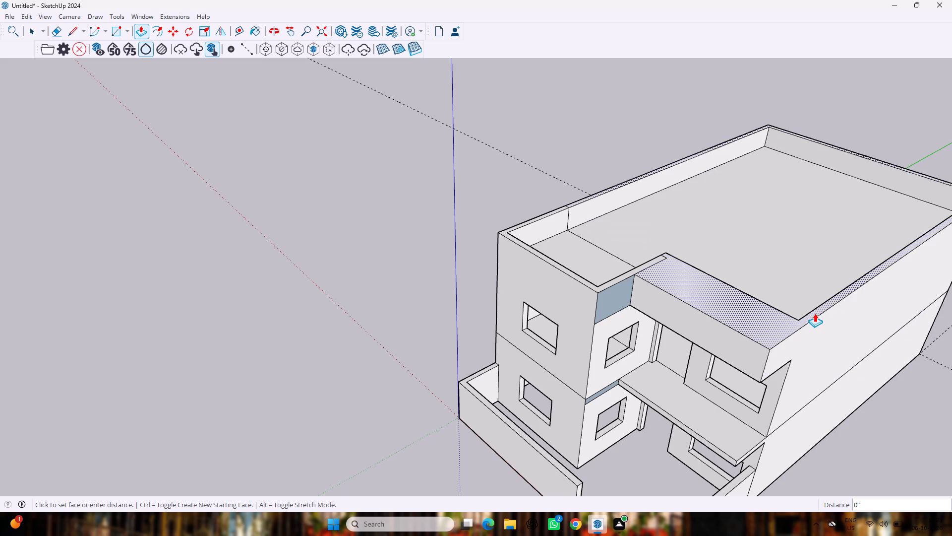
pyautogui.scroll(8, 814, 313)
pyautogui.press('space')
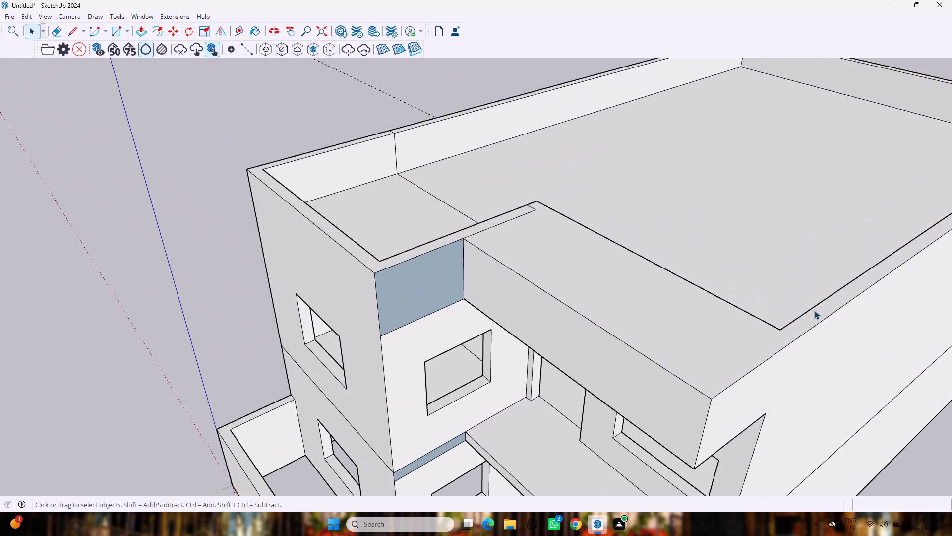
pyautogui.press('l')
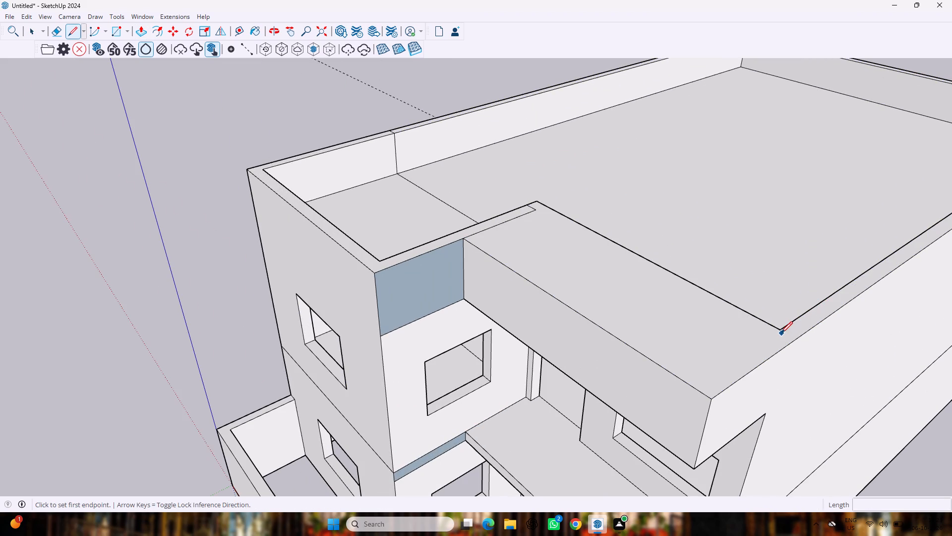
pyautogui.click(780, 332)
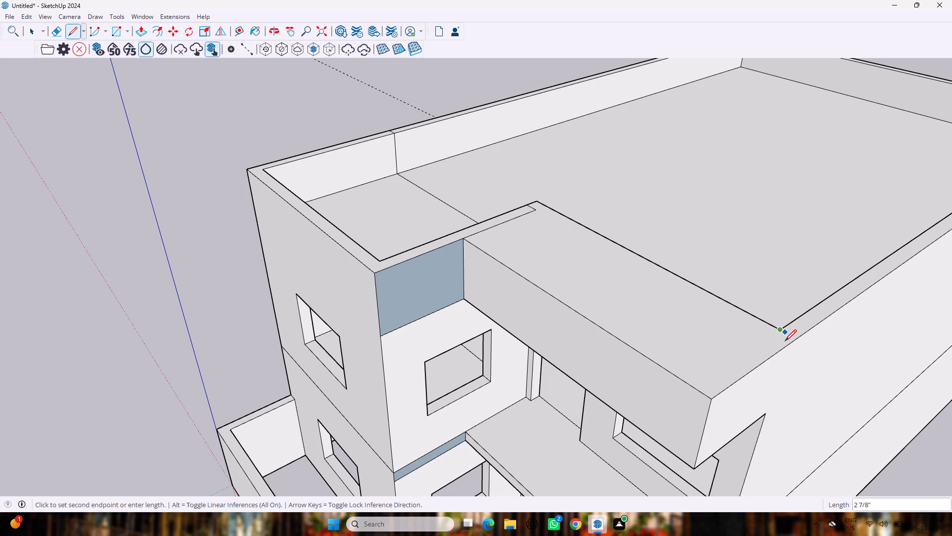
pyautogui.click(796, 341)
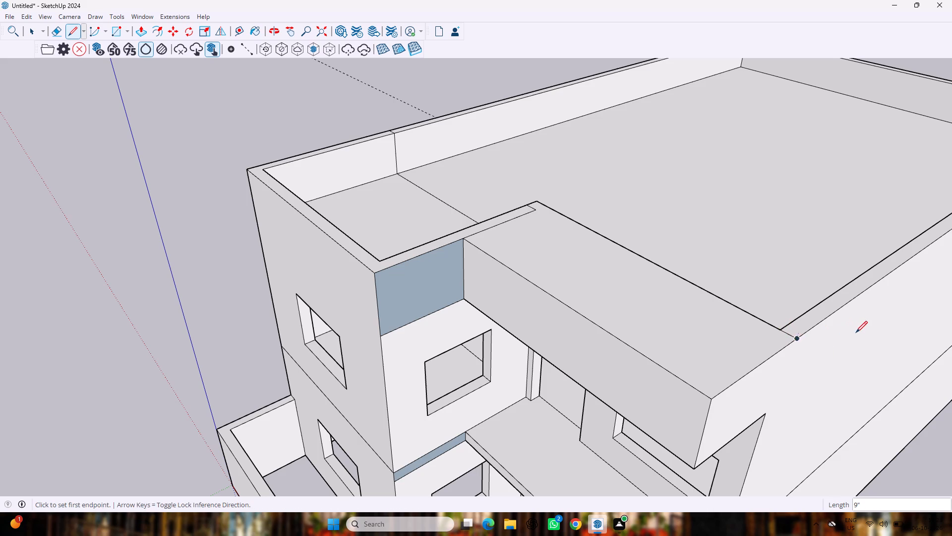
# Push the main roof's border strip behind the new dividing line down 3', separately from the front slab.
pyautogui.press('space')
pyautogui.press('p')
pyautogui.doubleClick(849, 289)
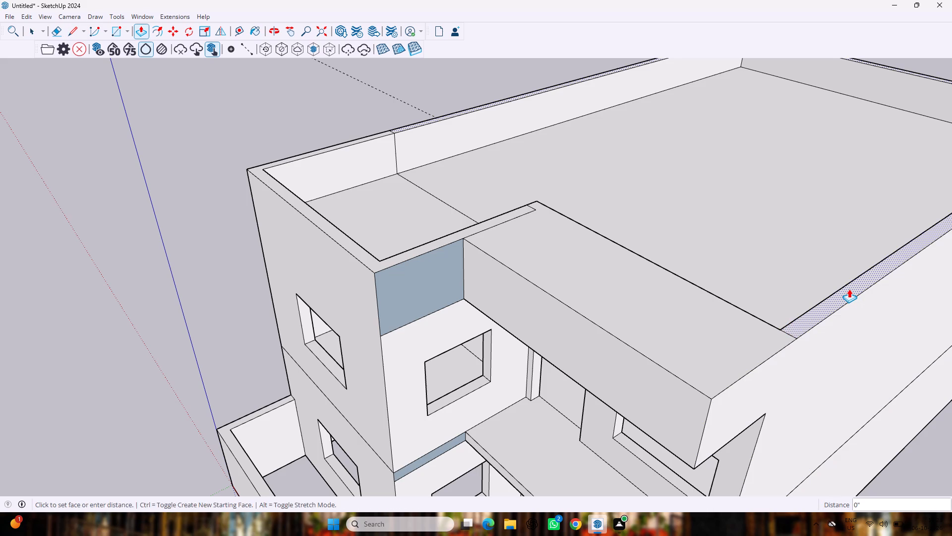
pyautogui.hotkey('ctrl', 'z')
pyautogui.moveTo(849, 289); pyautogui.dragTo(851, 257)
pyautogui.press('Escape')
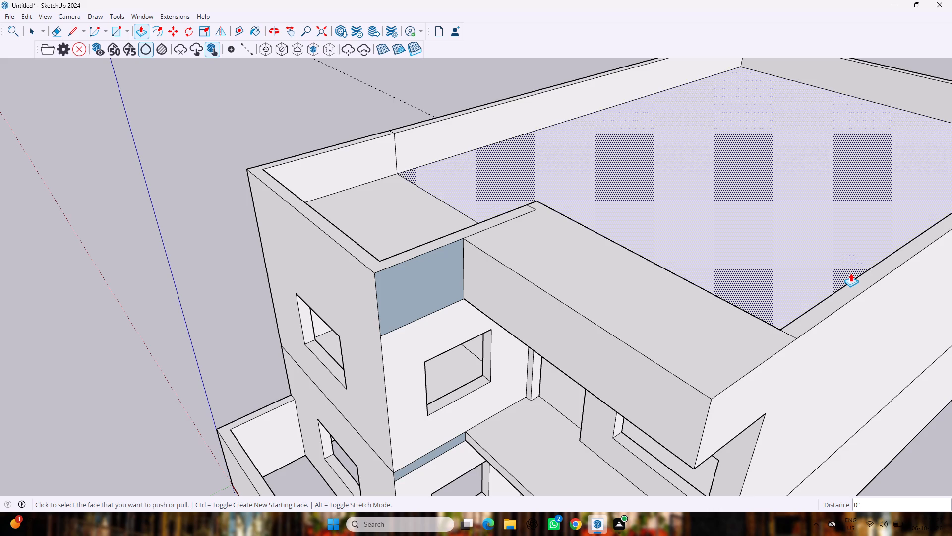
pyautogui.moveTo(850, 289); pyautogui.dragTo(853, 211)
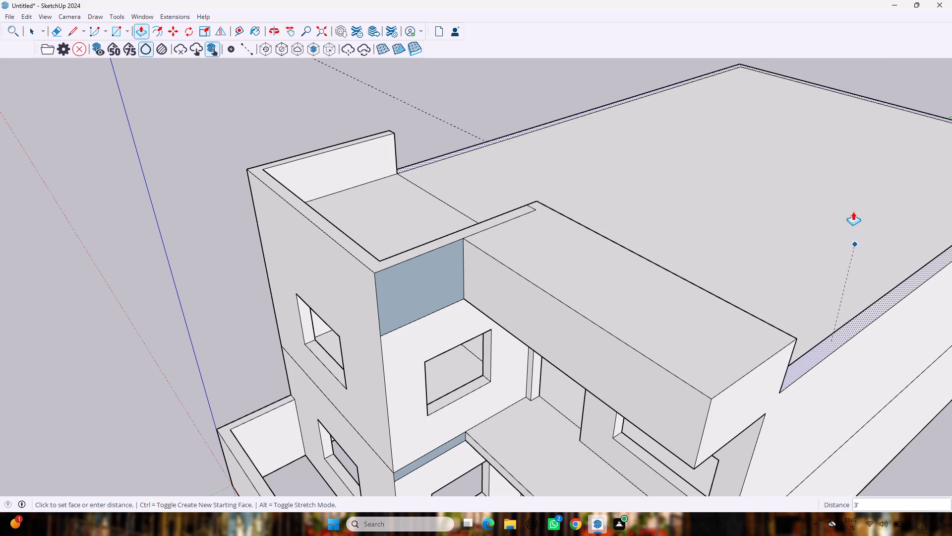
pyautogui.moveTo(854, 218); pyautogui.dragTo(845, 195)
pyautogui.moveTo(853, 211); pyautogui.dragTo(854, 223)
pyautogui.press('Escape')
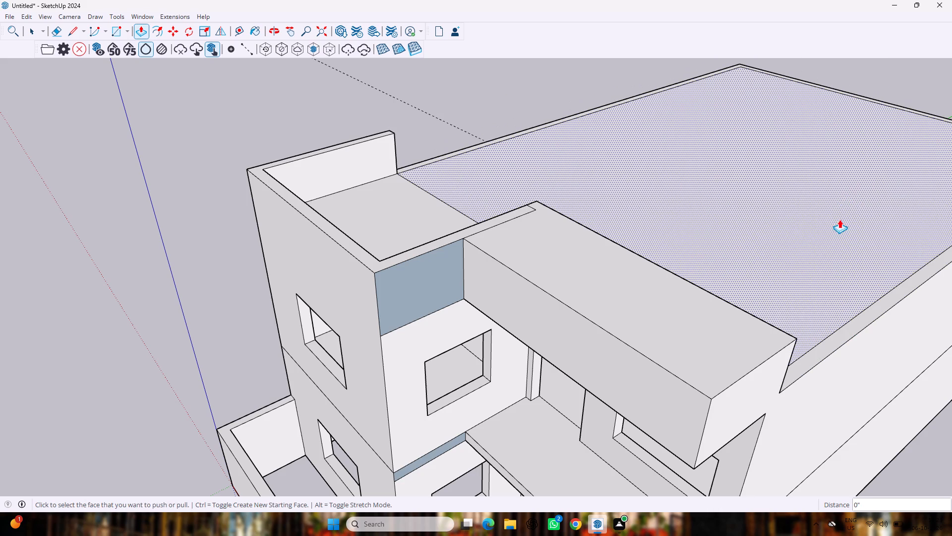
# Undo the 3' lowering of the main roof's border strip.
pyautogui.hotkey('ctrl', 'z')
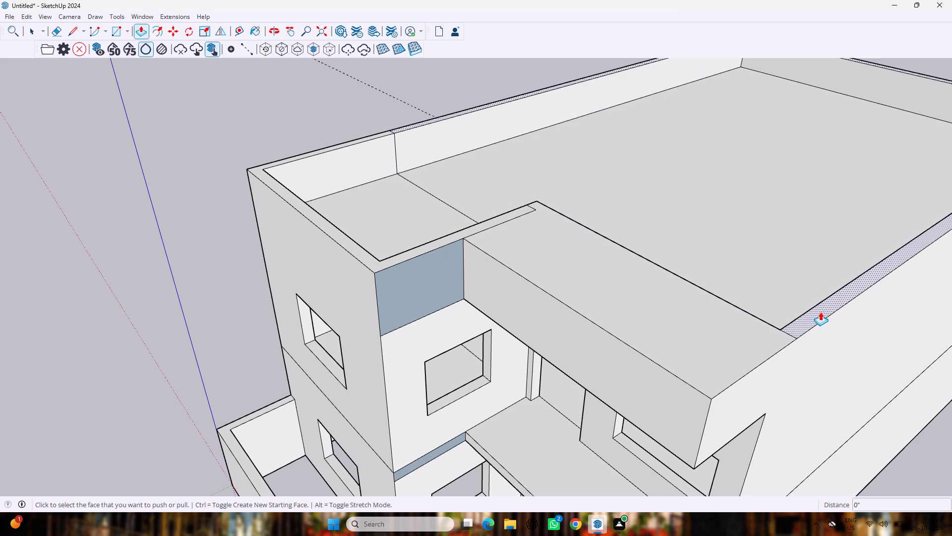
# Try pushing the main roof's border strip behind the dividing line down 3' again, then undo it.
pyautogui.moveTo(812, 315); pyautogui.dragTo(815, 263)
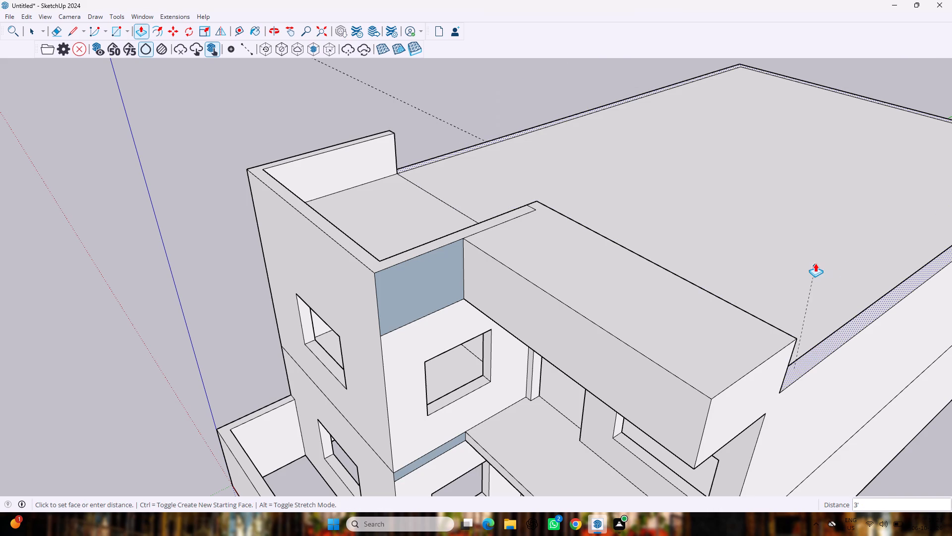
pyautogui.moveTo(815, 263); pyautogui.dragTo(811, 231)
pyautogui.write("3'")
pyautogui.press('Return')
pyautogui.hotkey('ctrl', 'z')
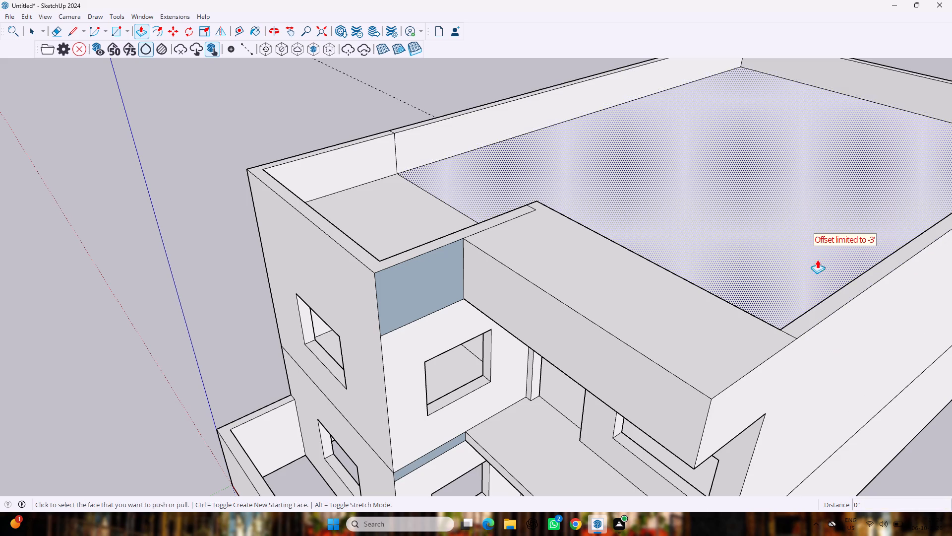
# Erase the 9" dividing line across the raised border at the front slab's inner parapet corner.
pyautogui.scroll(-19, 872, 268)
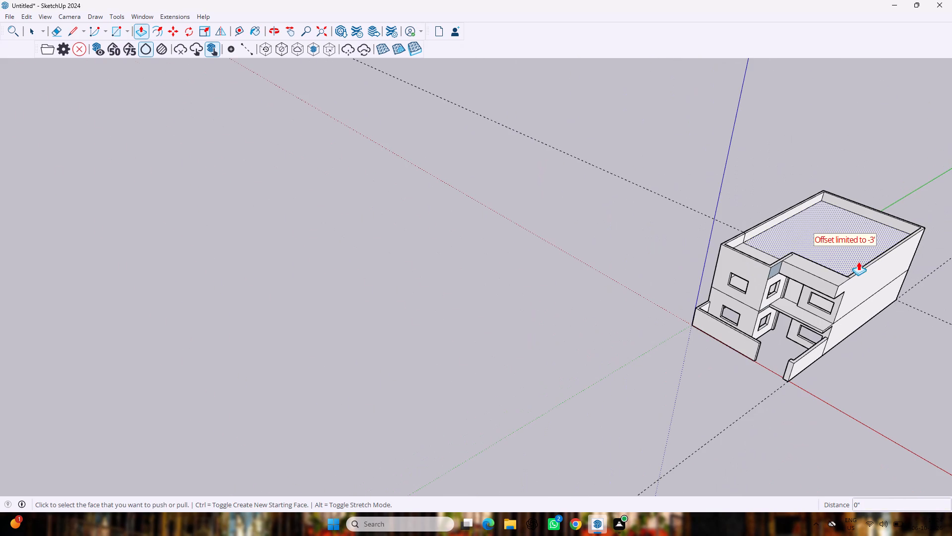
pyautogui.scroll(13, 923, 229)
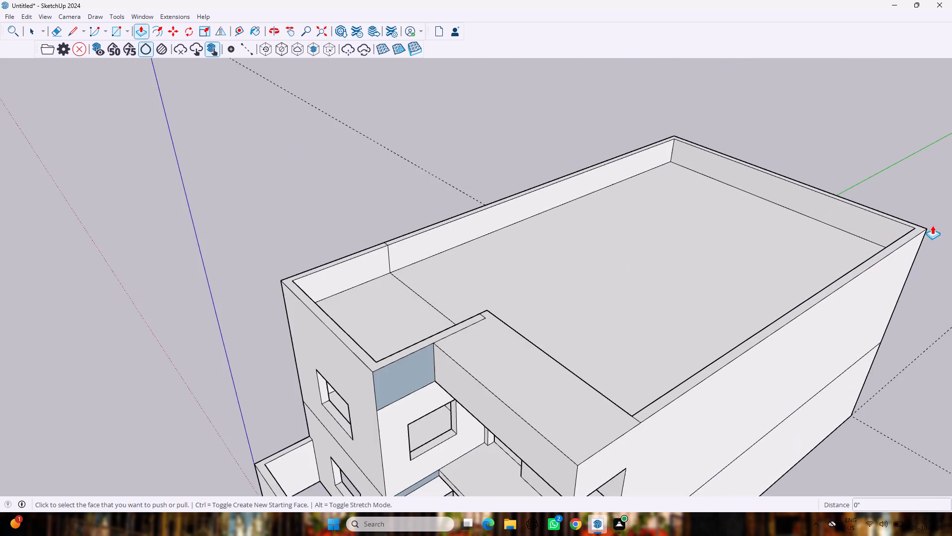
pyautogui.scroll(4, 932, 226)
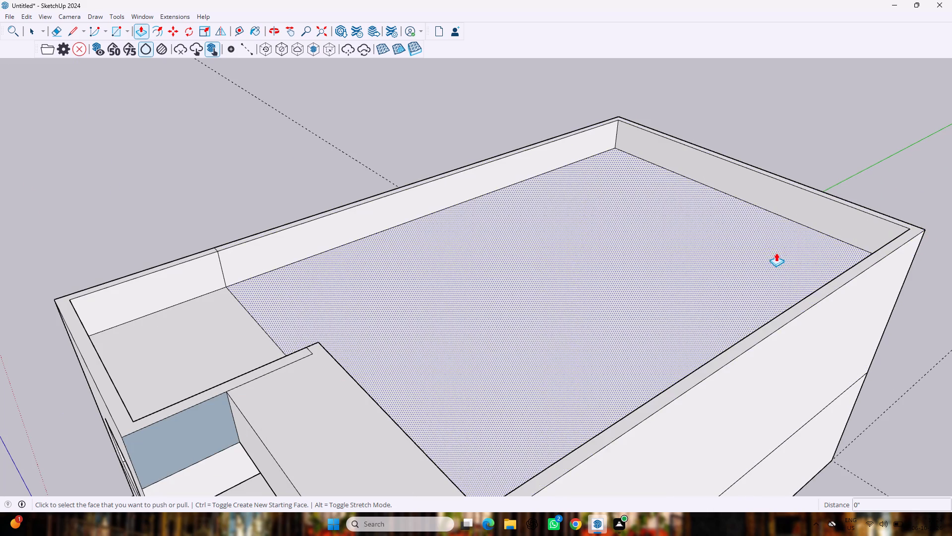
pyautogui.moveTo(773, 254); pyautogui.dragTo(951, 196, button='middle')
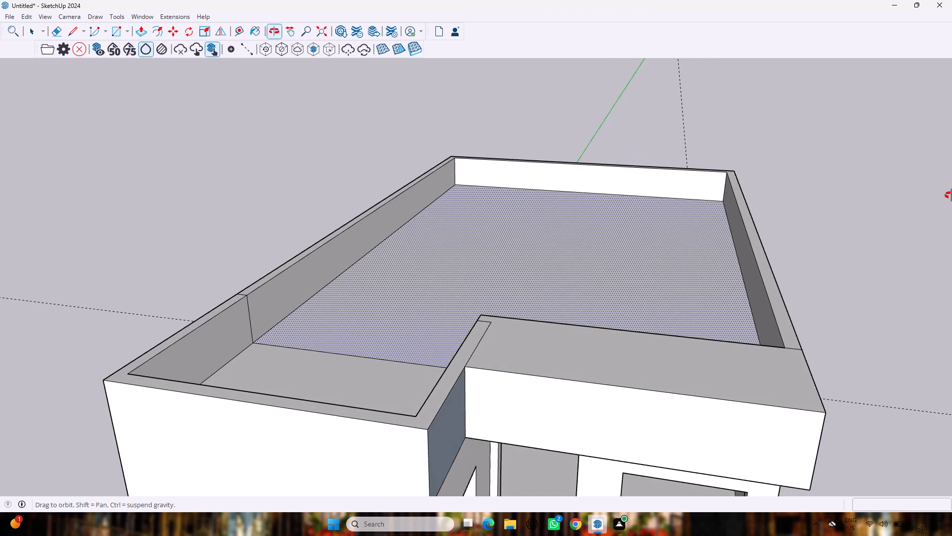
pyautogui.moveTo(951, 196); pyautogui.dragTo(606, 254, button='middle')
pyautogui.middleClick(606, 254)
pyautogui.scroll(-8, 606, 254)
pyautogui.scroll(2, 421, 321)
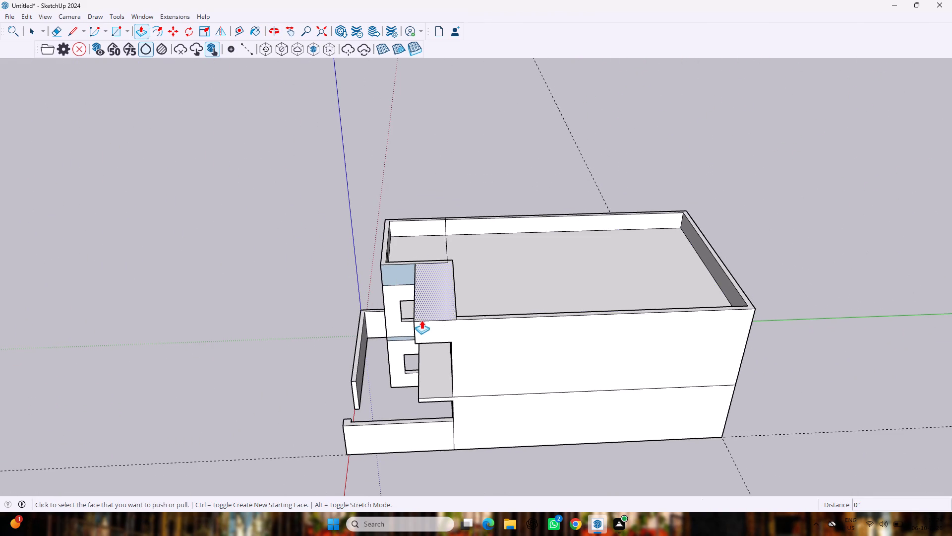
pyautogui.scroll(14, 421, 320)
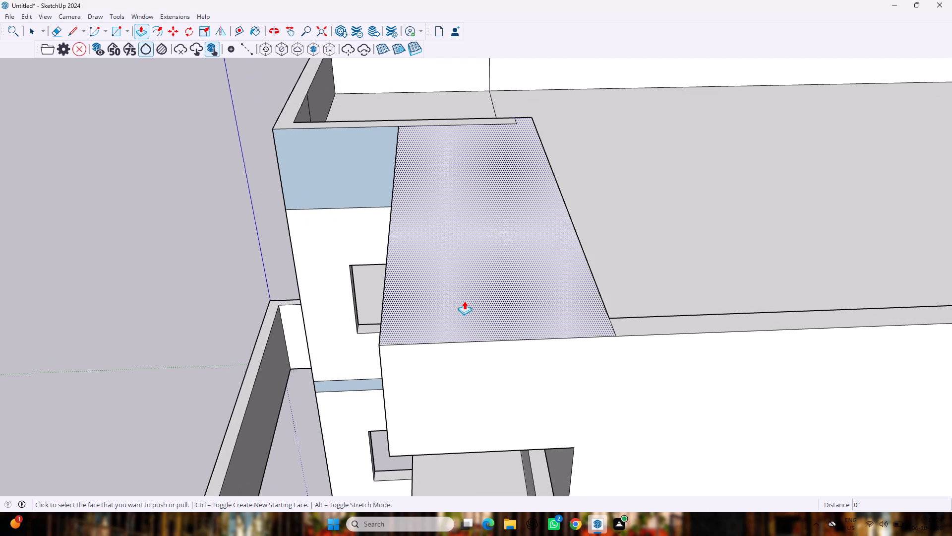
pyautogui.press('space')
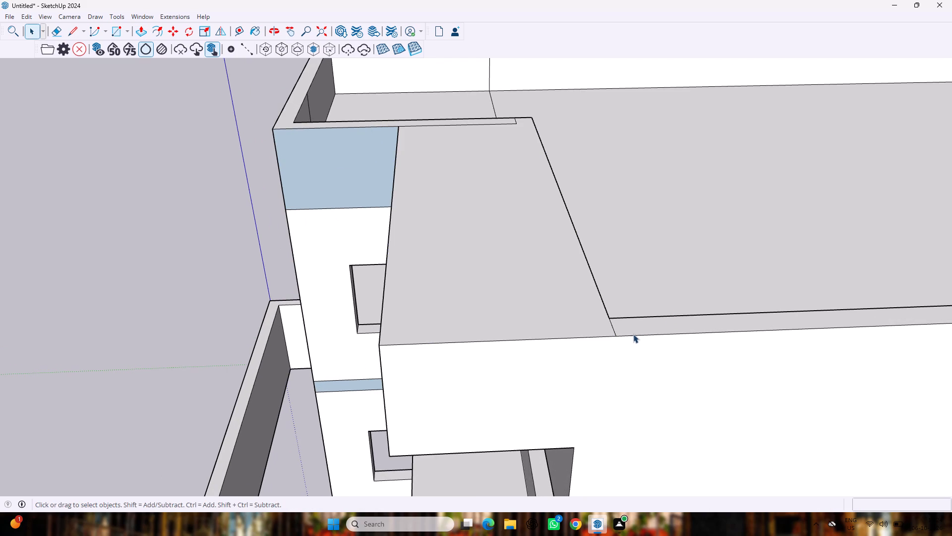
pyautogui.press('e')
pyautogui.moveTo(609, 330); pyautogui.dragTo(617, 330)
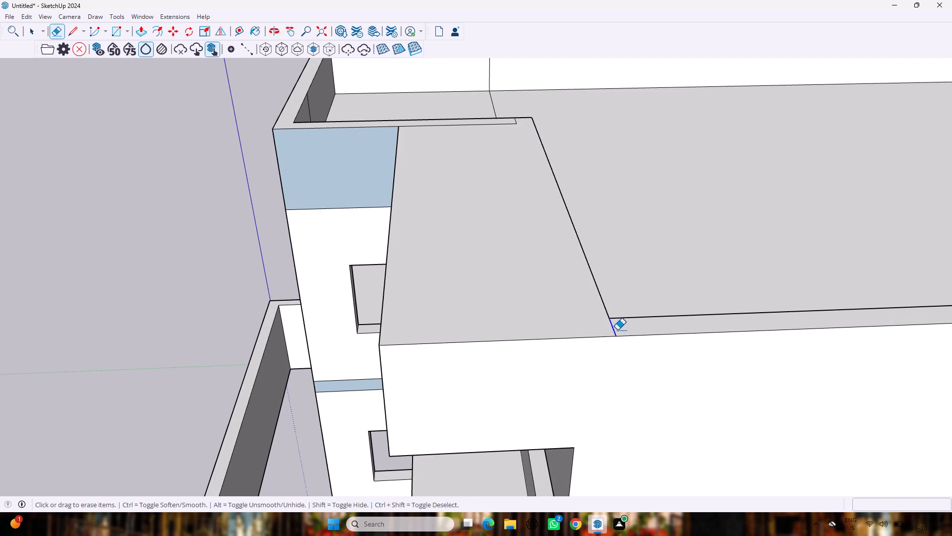
pyautogui.moveTo(617, 330); pyautogui.dragTo(618, 330)
# Push the raised front slab top, together with its former border piece, down 3' to the main roof level.
pyautogui.moveTo(640, 214); pyautogui.dragTo(299, 212, button='middle')
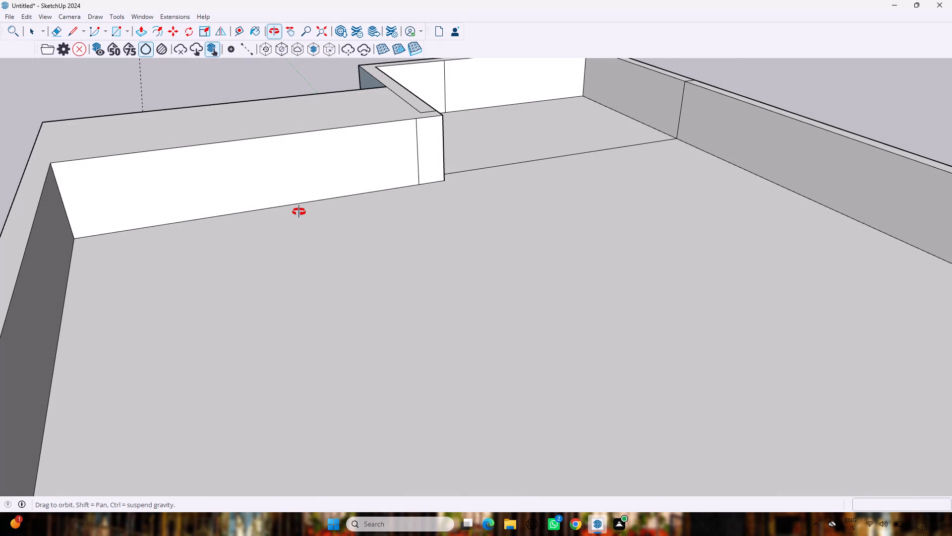
pyautogui.moveTo(299, 212); pyautogui.dragTo(790, 222, button='middle')
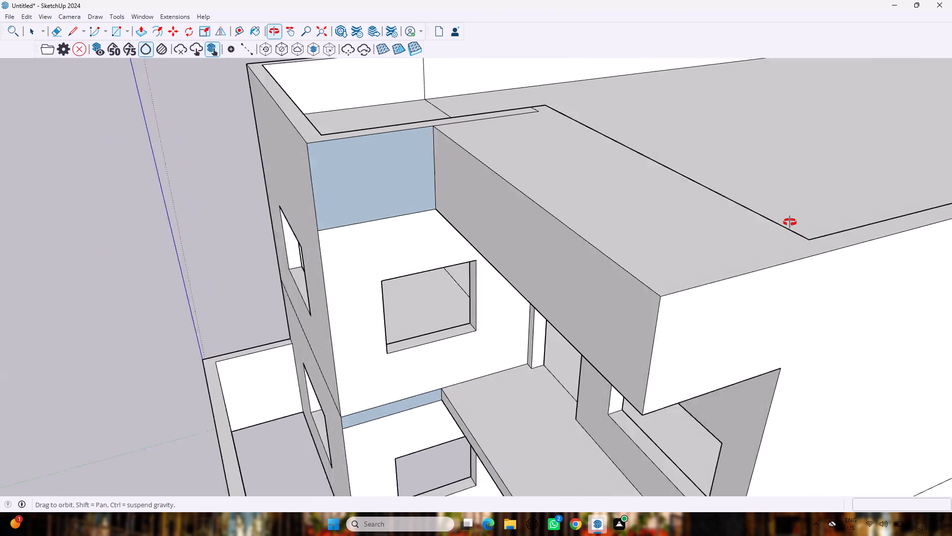
pyautogui.moveTo(790, 222); pyautogui.dragTo(789, 221, button='middle')
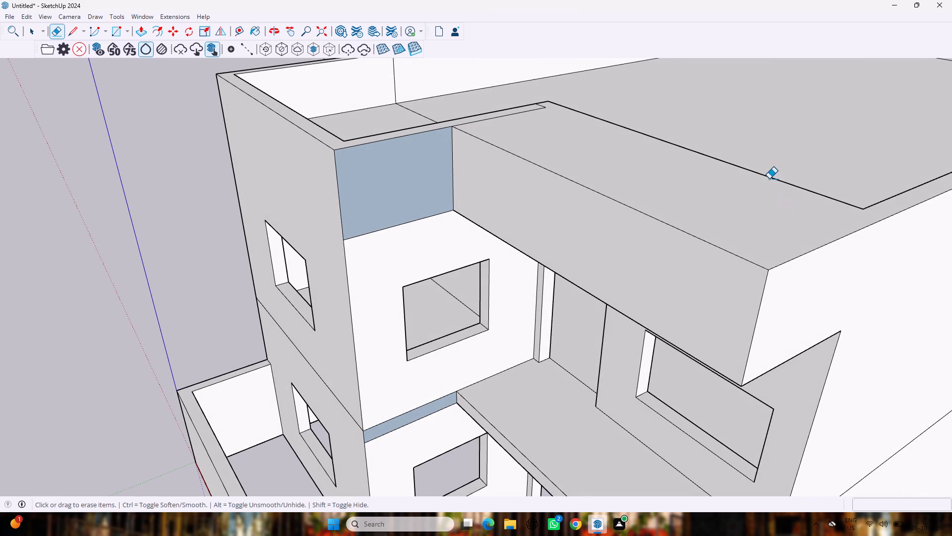
pyautogui.press('space')
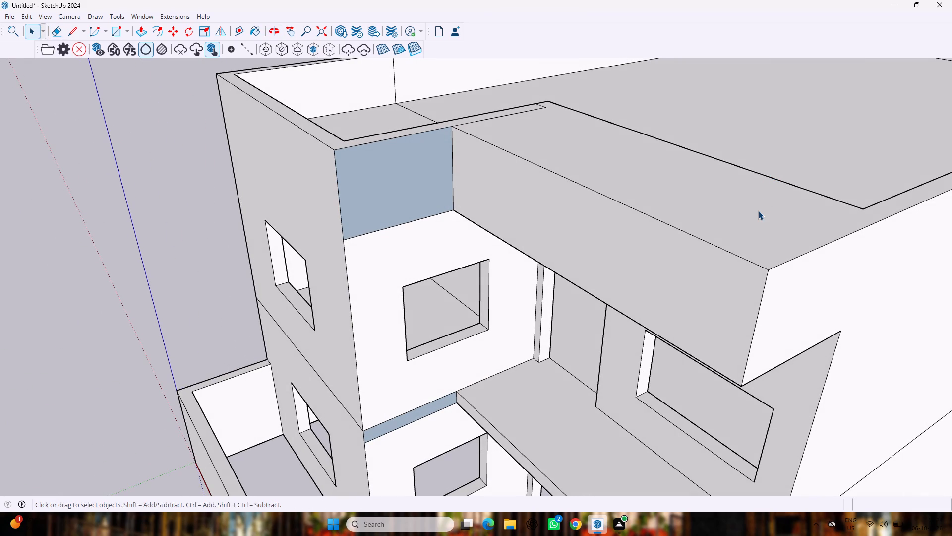
pyautogui.press('p')
pyautogui.moveTo(739, 205); pyautogui.dragTo(743, 218)
pyautogui.hotkey('ctrl', 'z')
pyautogui.moveTo(793, 211); pyautogui.dragTo(795, 249)
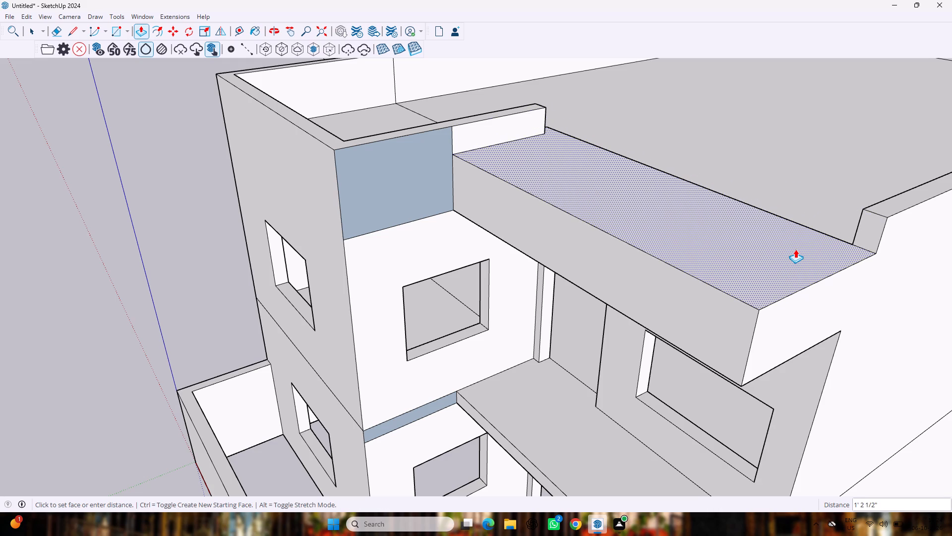
pyautogui.moveTo(795, 249); pyautogui.dragTo(791, 291)
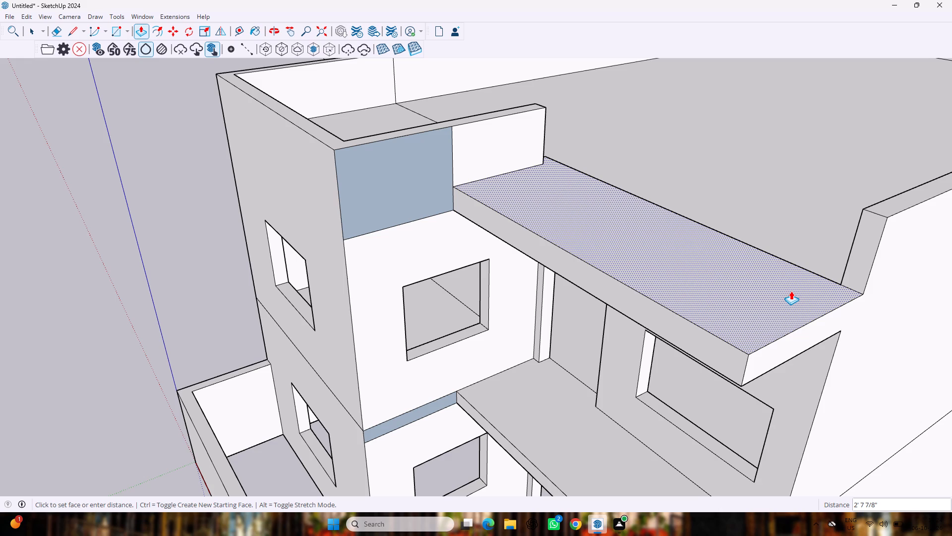
pyautogui.moveTo(791, 291); pyautogui.dragTo(782, 298)
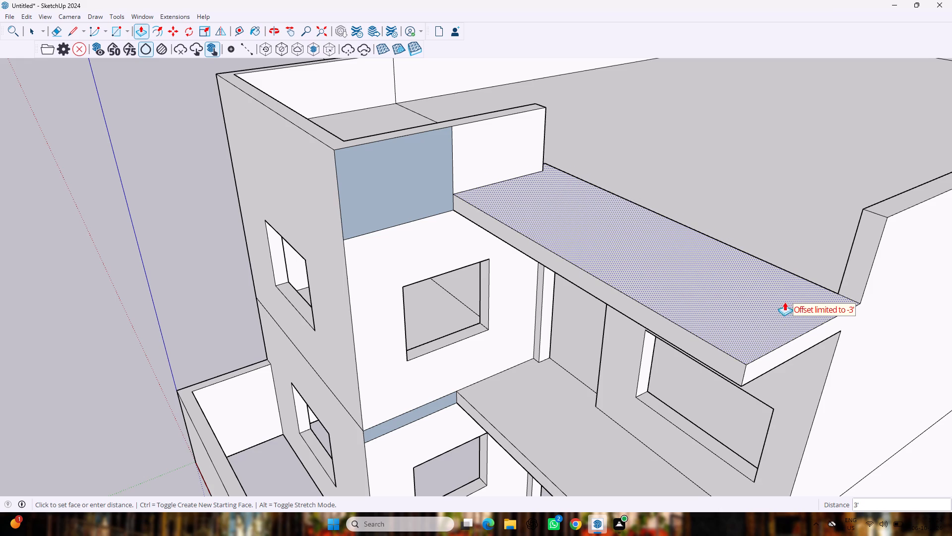
# Examine the front facade and the parapet ends on both sides of the lowered front slab.
pyautogui.scroll(2, 758, 236)
pyautogui.scroll(-6, 754, 240)
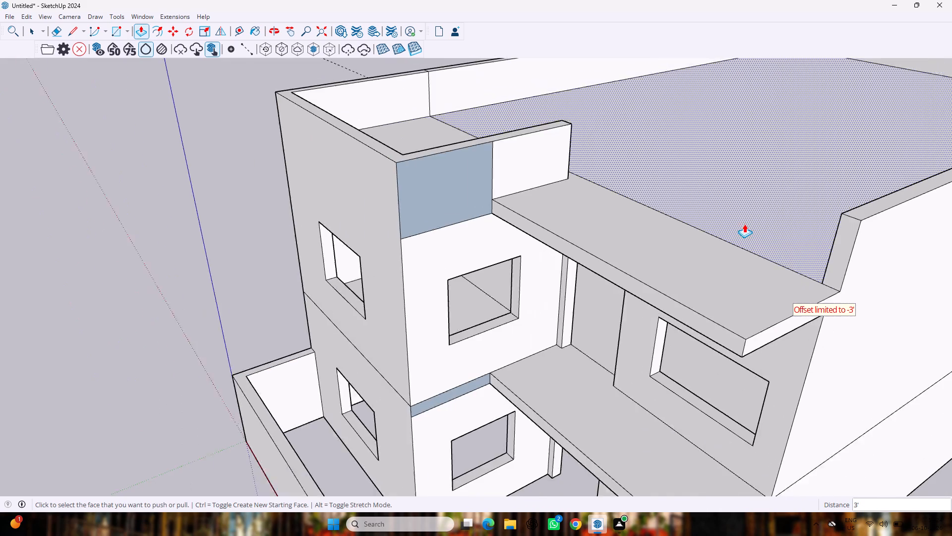
pyautogui.moveTo(585, 431); pyautogui.dragTo(655, 359, button='middle')
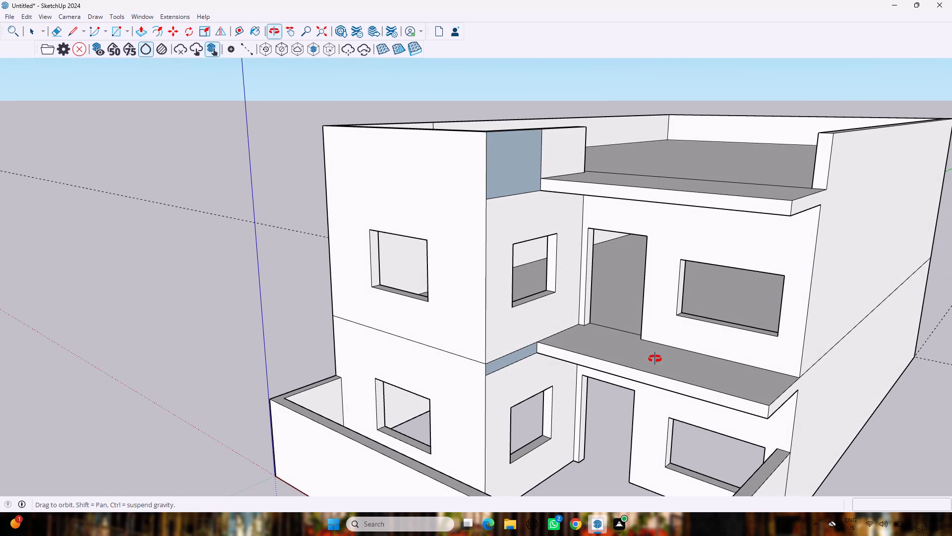
pyautogui.moveTo(655, 359); pyautogui.dragTo(744, 343, button='middle')
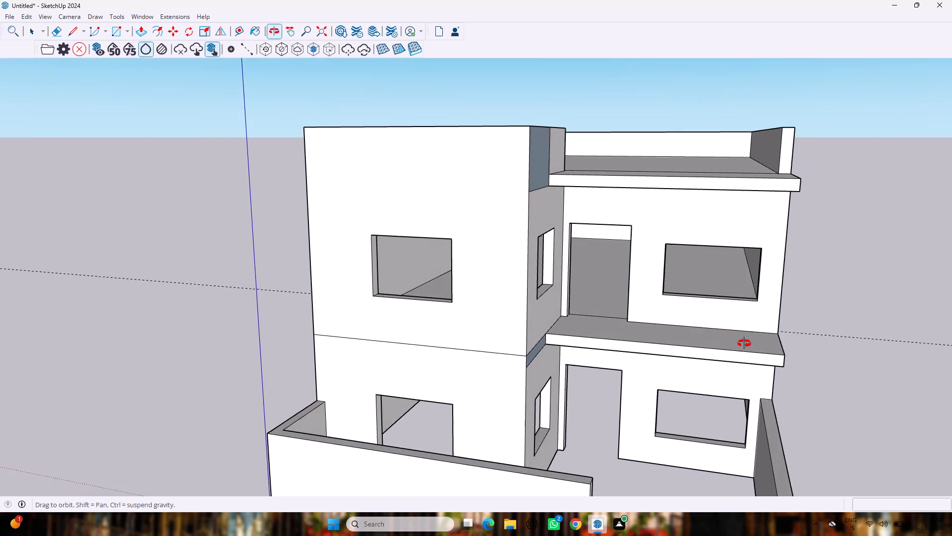
pyautogui.moveTo(744, 343); pyautogui.dragTo(655, 336, button='middle')
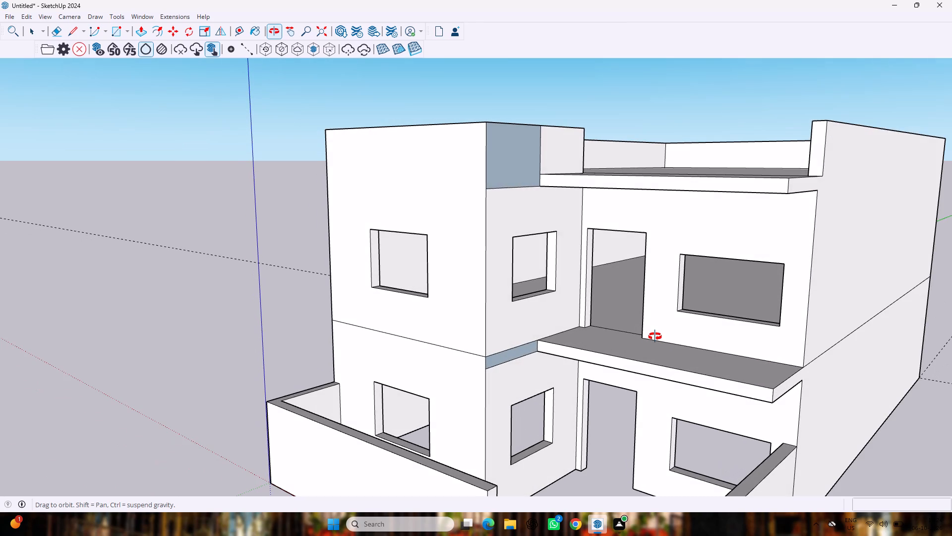
pyautogui.moveTo(655, 336); pyautogui.dragTo(654, 335, button='middle')
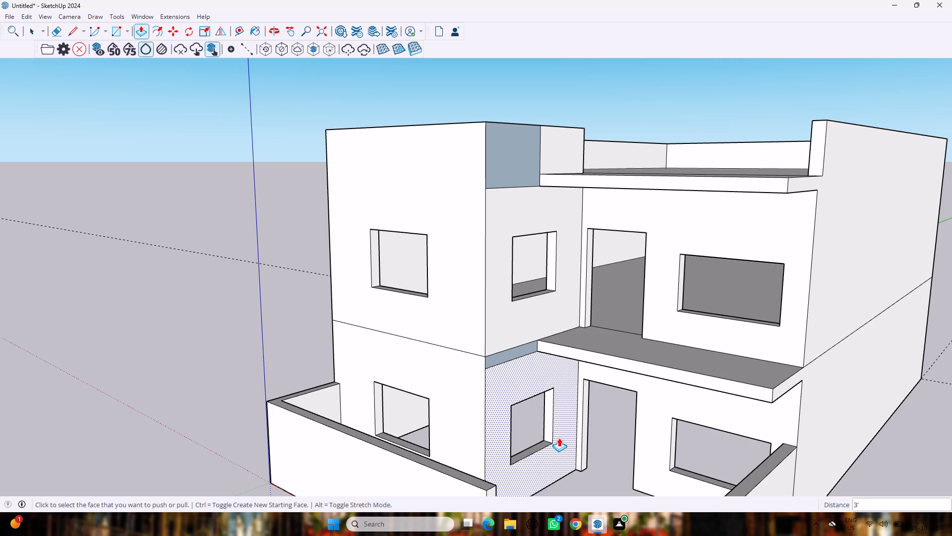
pyautogui.moveTo(662, 314); pyautogui.dragTo(672, 376, button='middle')
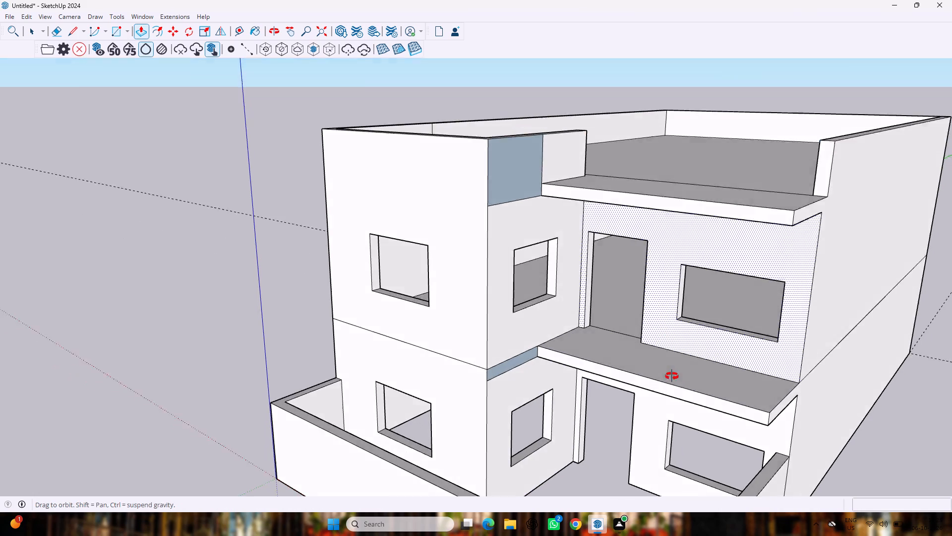
pyautogui.moveTo(672, 376); pyautogui.dragTo(674, 382, button='middle')
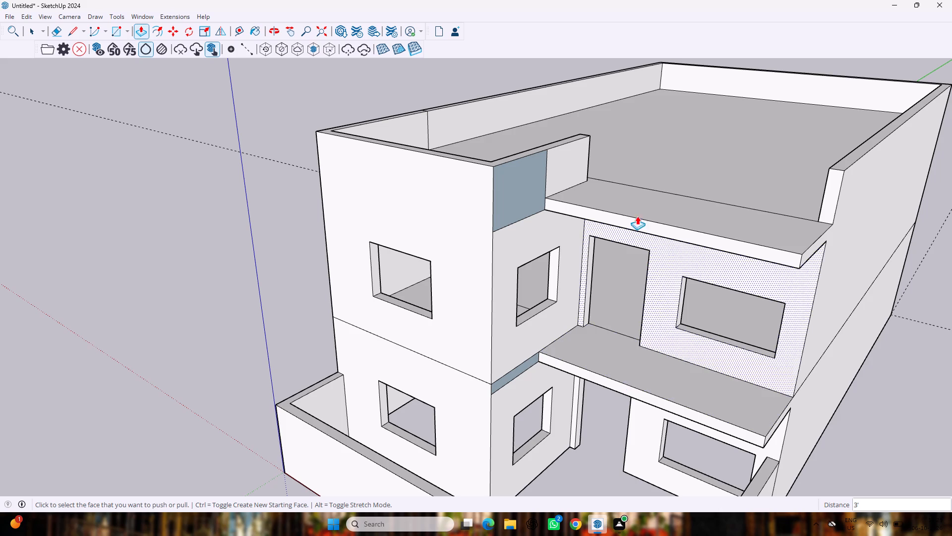
# Erase the seam edges on the roof surface between the main roof, the front room roof and the front slab, including the leftover stub.
pyautogui.moveTo(652, 124); pyautogui.dragTo(517, 190, button='middle')
pyautogui.press('space')
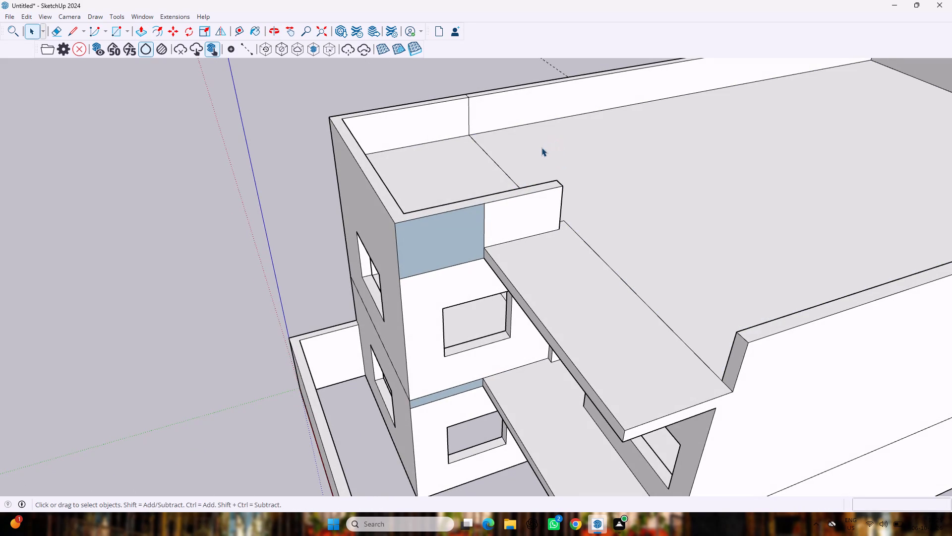
pyautogui.press('e')
pyautogui.moveTo(475, 155); pyautogui.dragTo(504, 159)
pyautogui.moveTo(597, 261); pyautogui.dragTo(624, 254)
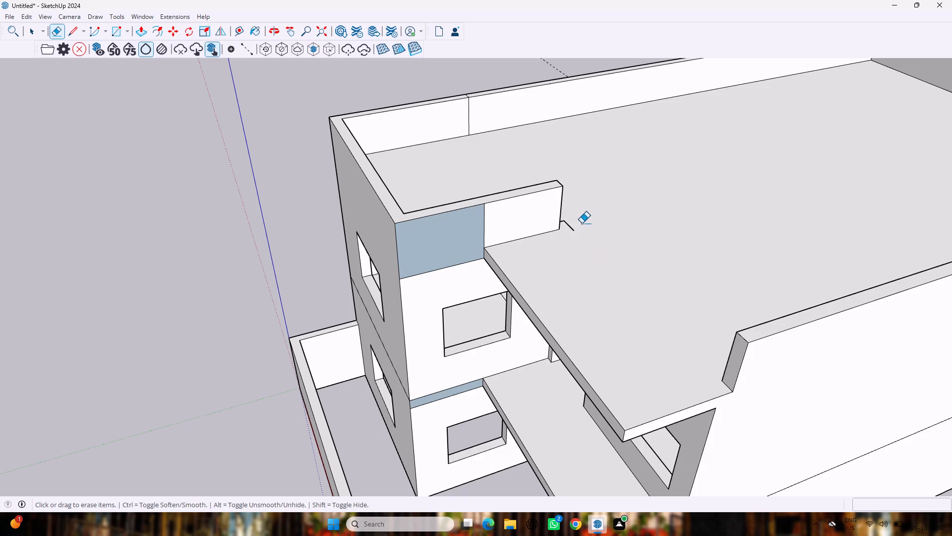
pyautogui.moveTo(562, 213); pyautogui.dragTo(573, 234)
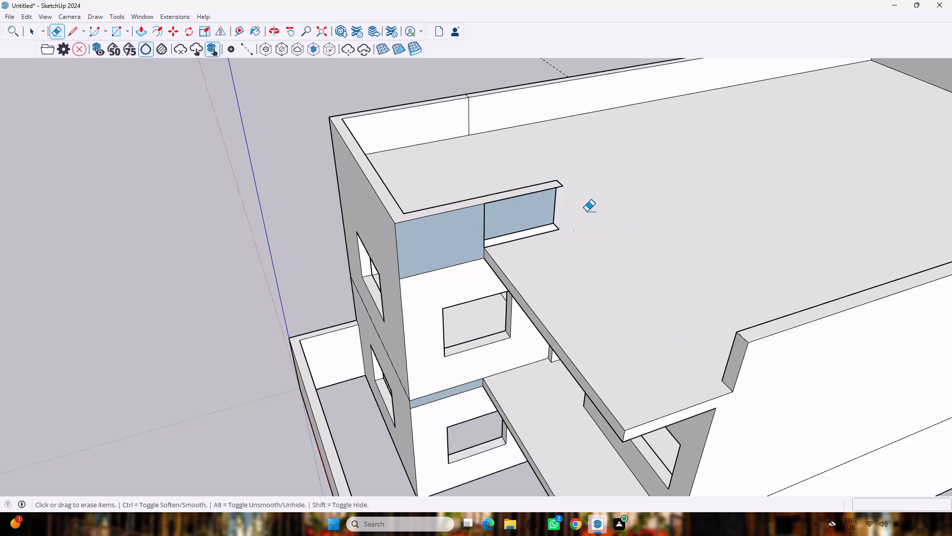
pyautogui.hotkey('ctrl', 'z')
pyautogui.moveTo(584, 222); pyautogui.dragTo(568, 222)
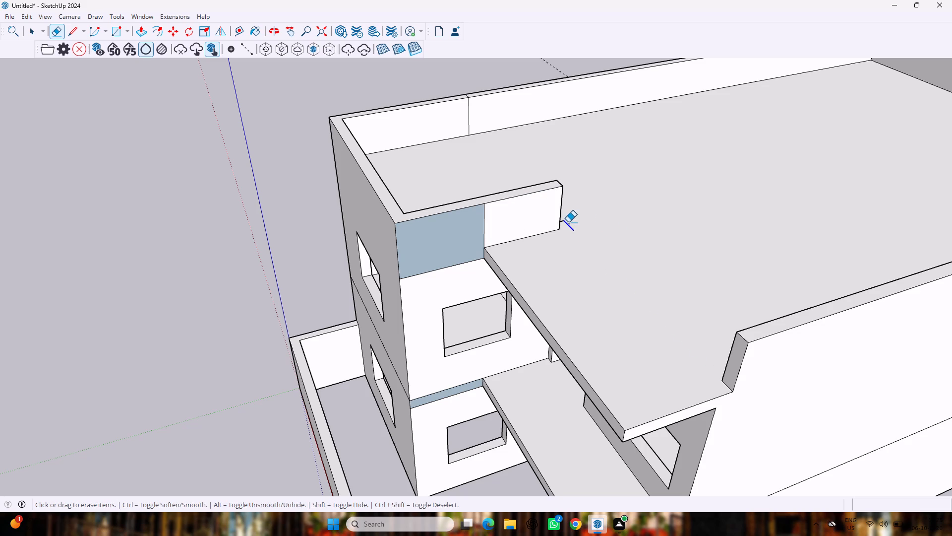
pyautogui.moveTo(568, 222); pyautogui.dragTo(564, 222)
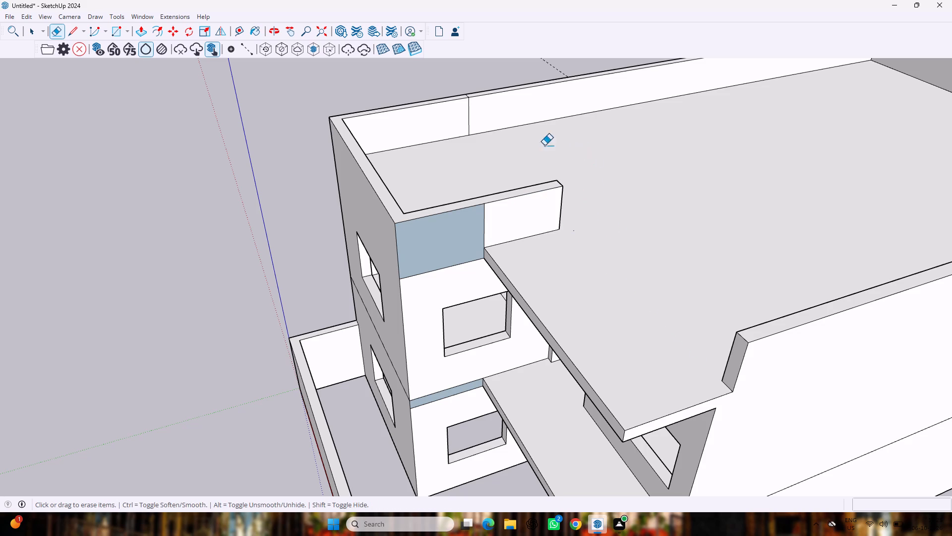
# Erase the vertical seam on the long side parapet's inner face and the short line across its top.
pyautogui.moveTo(493, 116); pyautogui.dragTo(443, 123)
pyautogui.scroll(7, 462, 86)
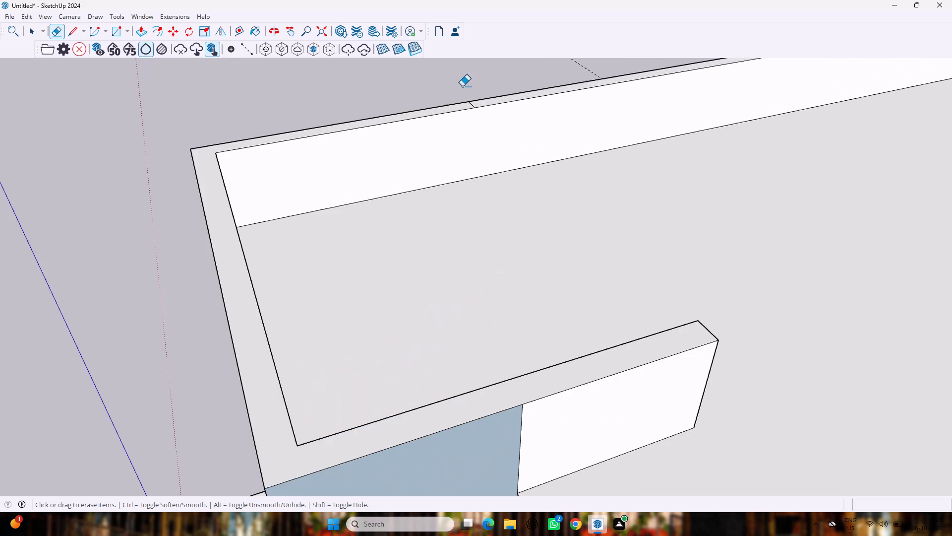
pyautogui.moveTo(480, 103); pyautogui.dragTo(472, 108)
pyautogui.hotkey('ctrl', 'z')
pyautogui.moveTo(477, 105); pyautogui.dragTo(470, 105)
# Push the end of the short return parapet beside the front slab back about 5' 1" toward the front wall.
pyautogui.scroll(-9, 477, 119)
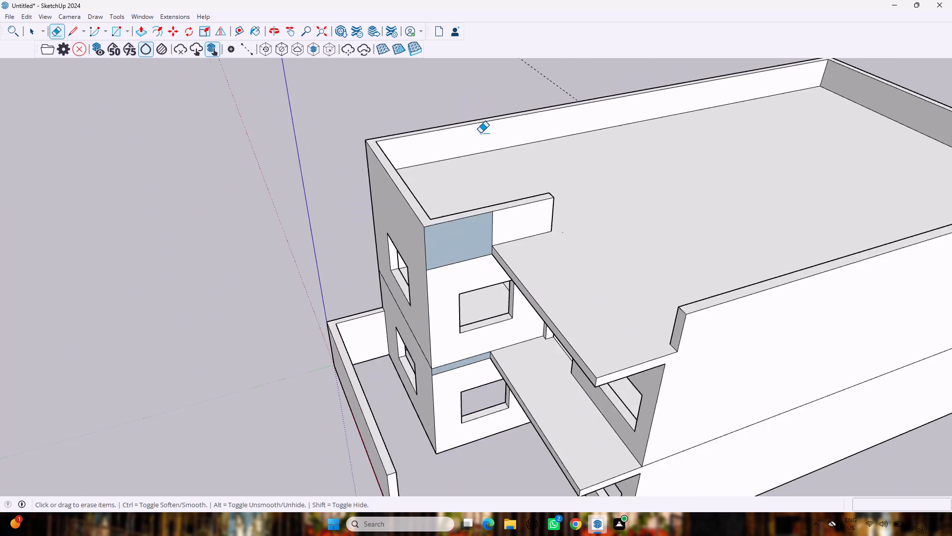
pyautogui.scroll(-2, 480, 133)
pyautogui.press('space')
pyautogui.press('p')
pyautogui.moveTo(543, 181); pyautogui.dragTo(544, 183, button='middle')
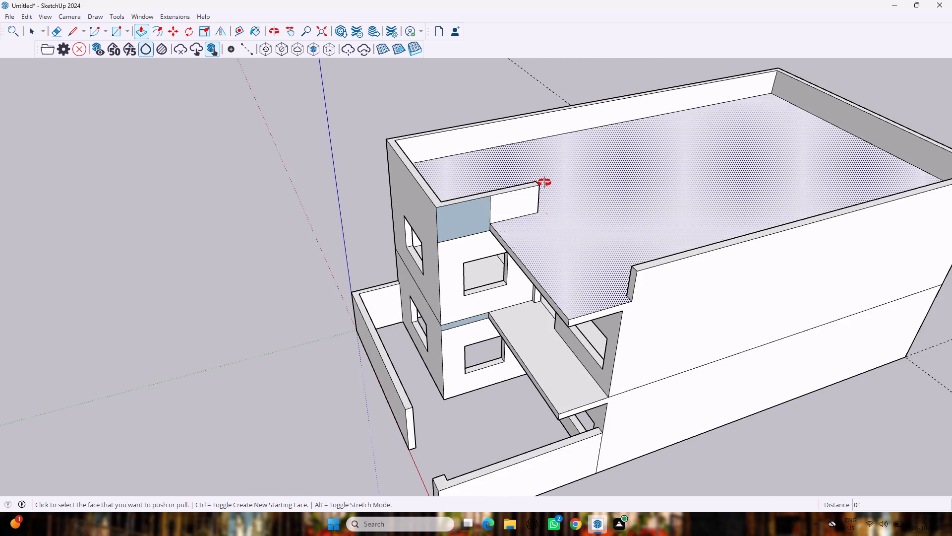
pyautogui.moveTo(544, 183); pyautogui.dragTo(150, 168, button='middle')
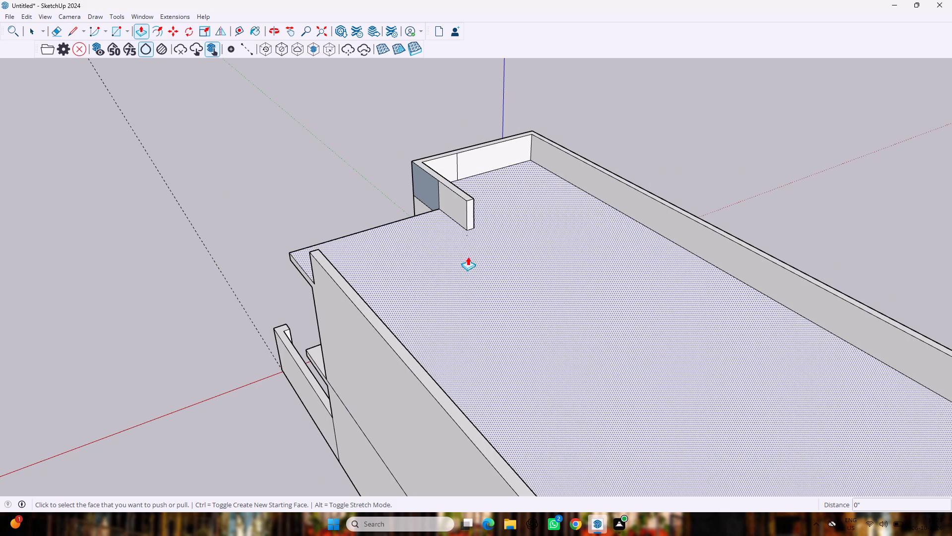
pyautogui.moveTo(468, 210); pyautogui.dragTo(436, 181)
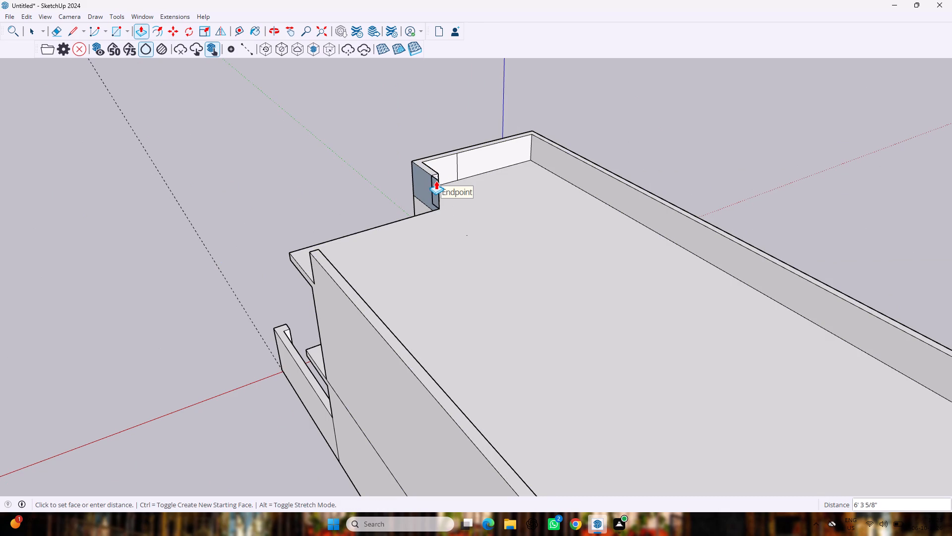
pyautogui.moveTo(436, 181); pyautogui.dragTo(440, 188)
pyautogui.scroll(8, 450, 185)
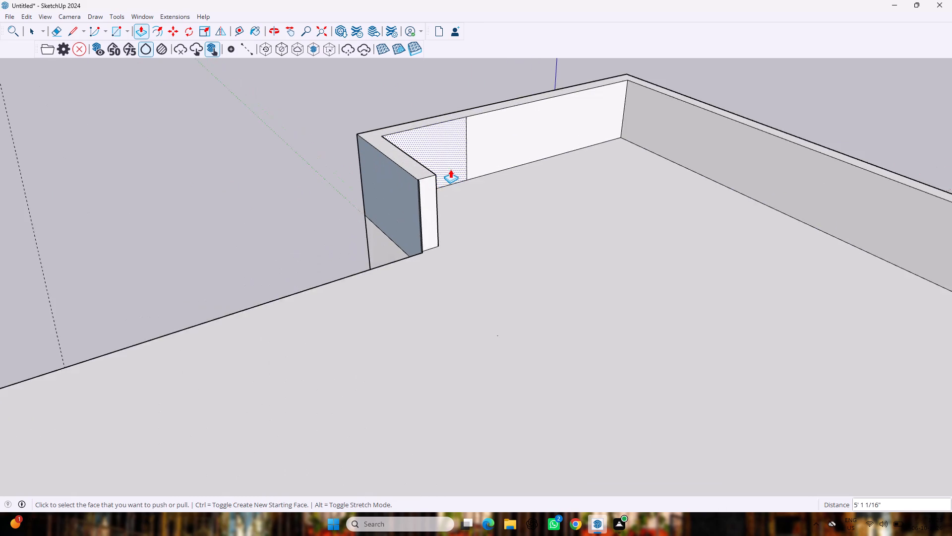
pyautogui.scroll(3, 450, 169)
pyautogui.click(427, 206)
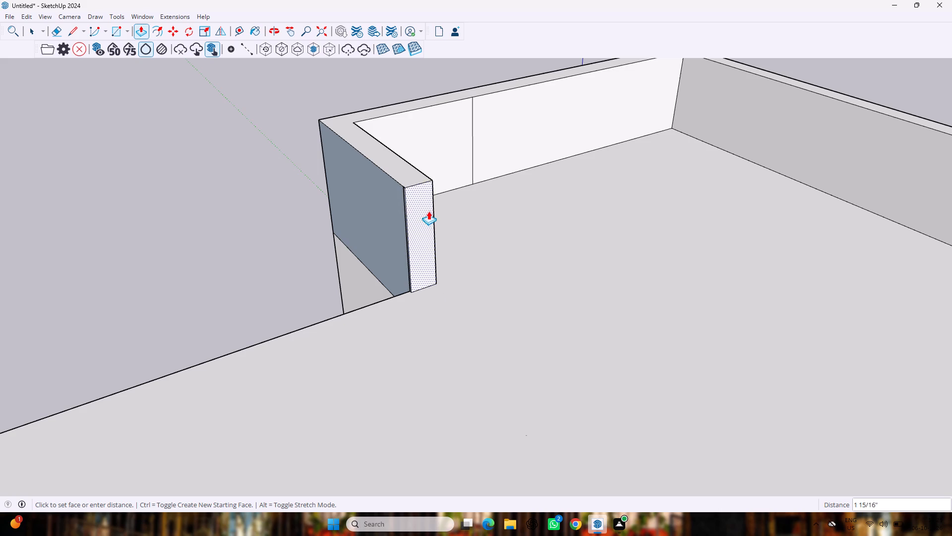
pyautogui.press('space')
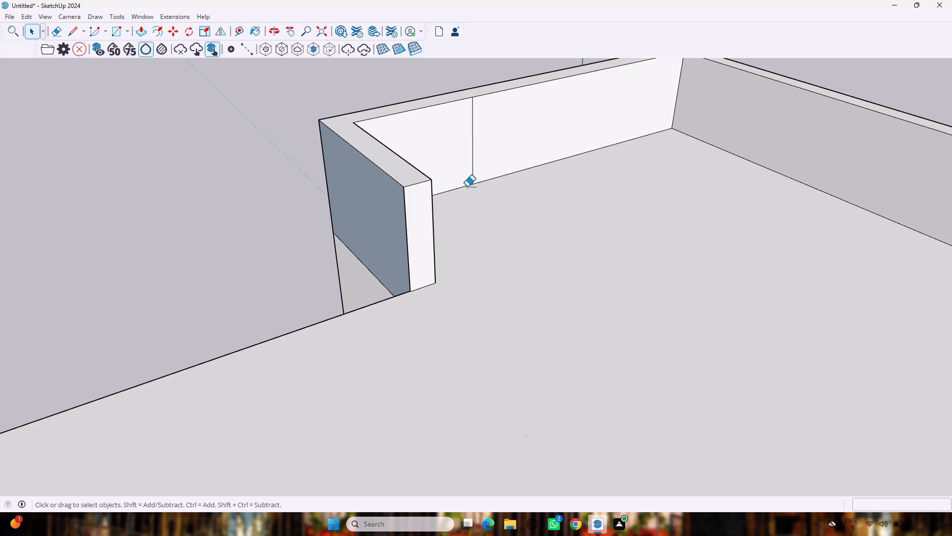
# Erase the vertical seam on the inner face of the front room's front parapet.
pyautogui.press('e')
pyautogui.moveTo(482, 131); pyautogui.dragTo(461, 147)
# Pull the end face of the short return parapet out 9" over the roof.
pyautogui.scroll(-7, 457, 145)
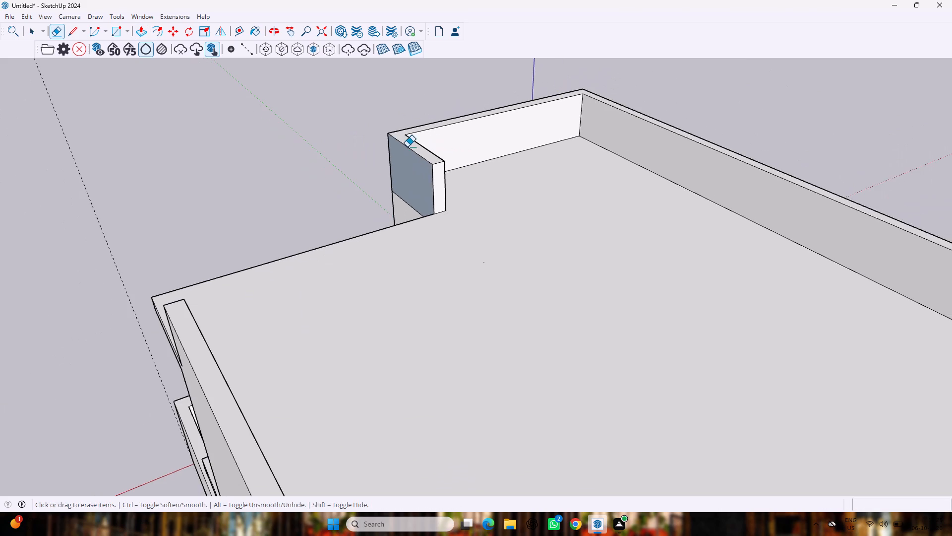
pyautogui.moveTo(408, 155); pyautogui.dragTo(831, 124, button='middle')
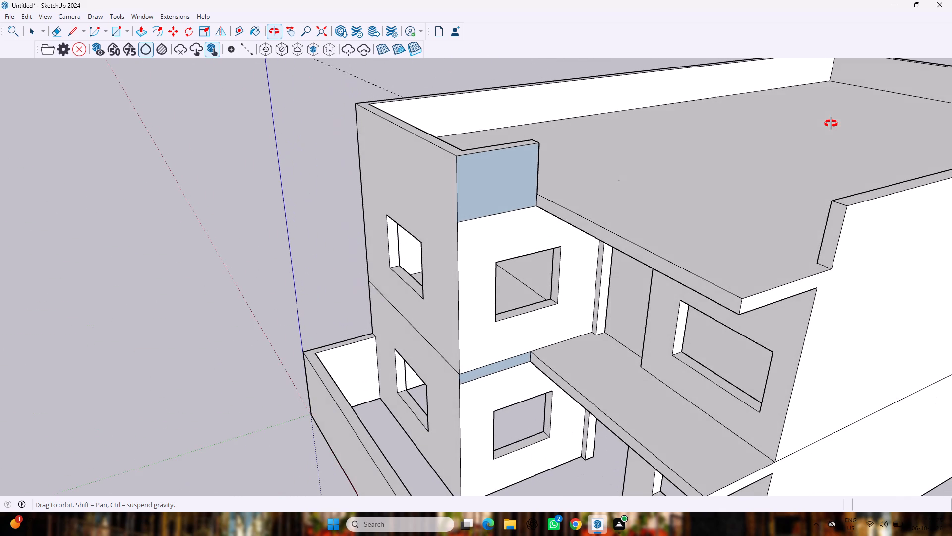
pyautogui.moveTo(831, 124); pyautogui.dragTo(831, 123, button='middle')
pyautogui.press('space')
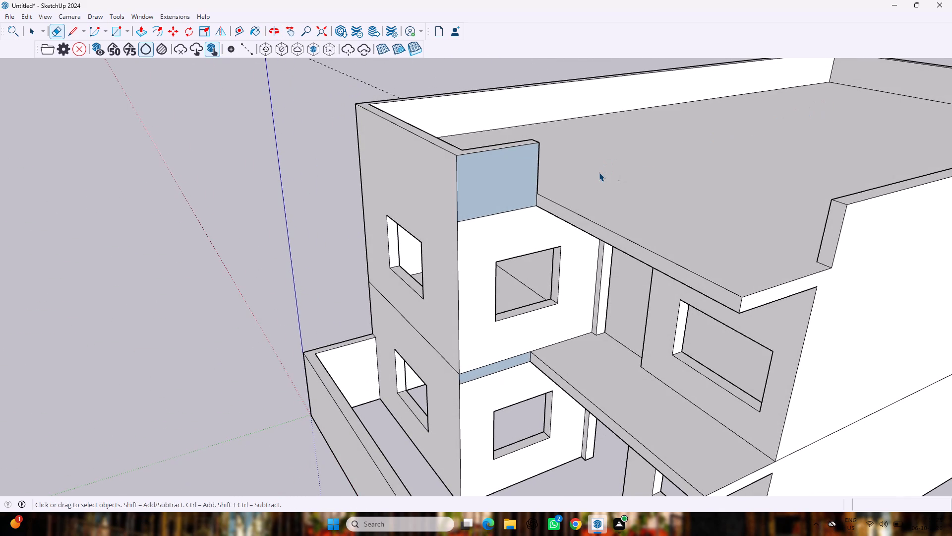
pyautogui.press('p')
pyautogui.moveTo(599, 153); pyautogui.dragTo(228, 190, button='middle')
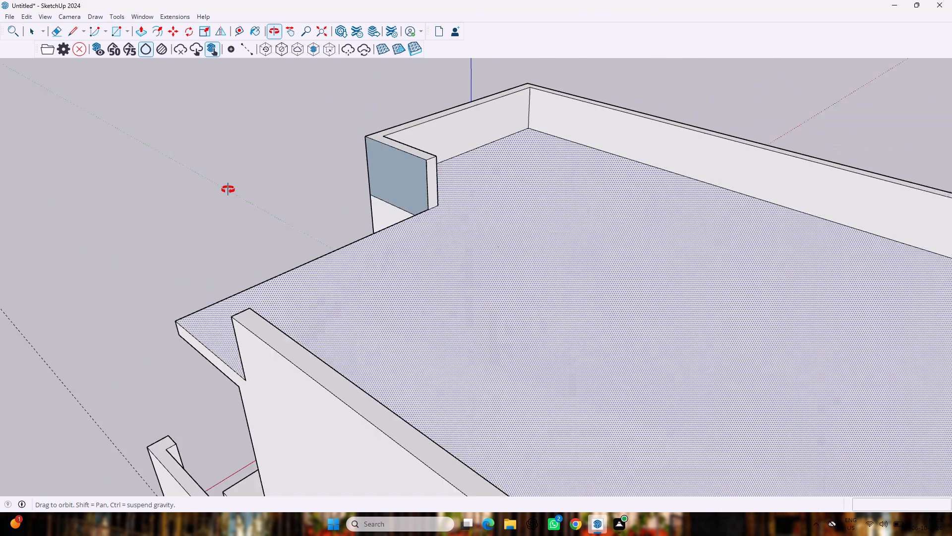
pyautogui.moveTo(228, 190); pyautogui.dragTo(222, 185, button='middle')
pyautogui.click(429, 179)
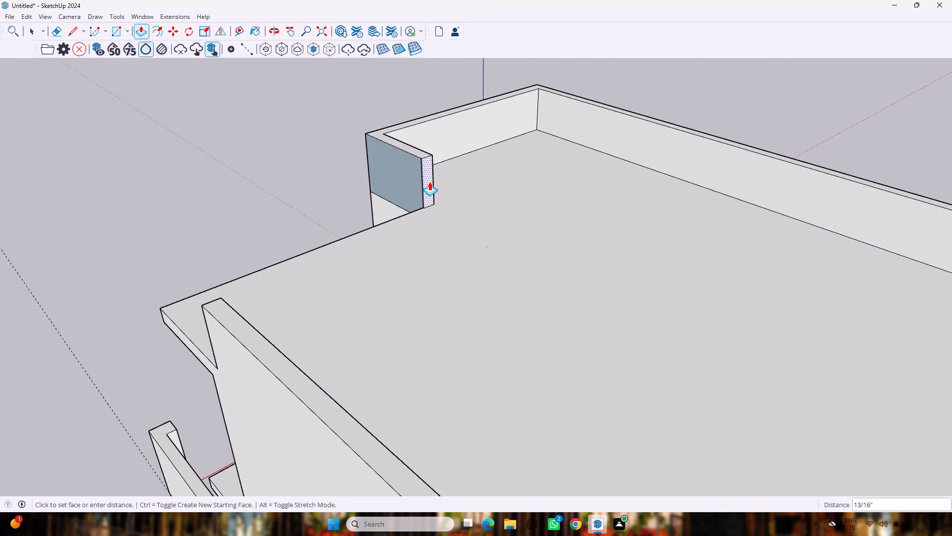
pyautogui.press('9')
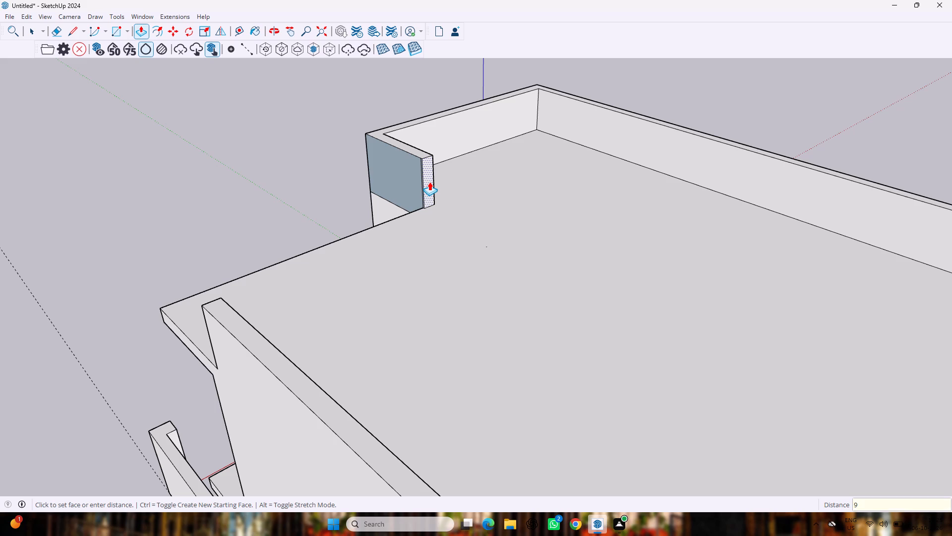
pyautogui.hotkey('shift', '"')
pyautogui.press('Return')
# Erase the vertical seam on the outer face of the short return parapet.
pyautogui.moveTo(389, 185); pyautogui.dragTo(579, 185, button='middle')
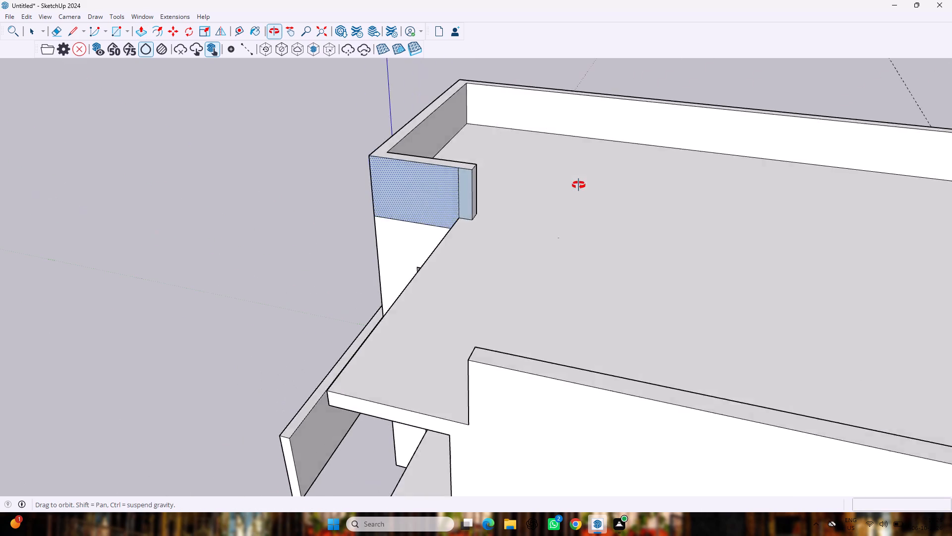
pyautogui.moveTo(579, 185); pyautogui.dragTo(579, 185, button='middle')
pyautogui.press('space')
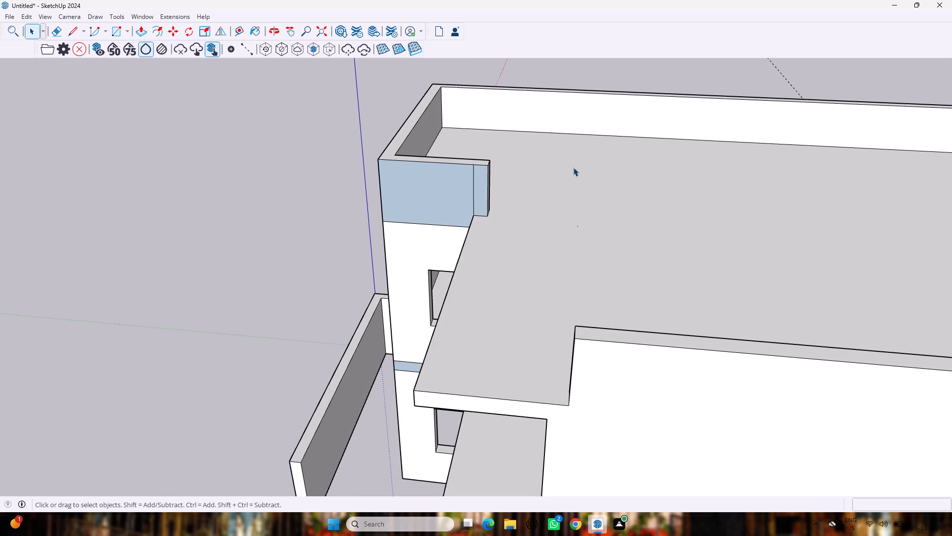
pyautogui.press('e')
pyautogui.moveTo(469, 192); pyautogui.dragTo(478, 192)
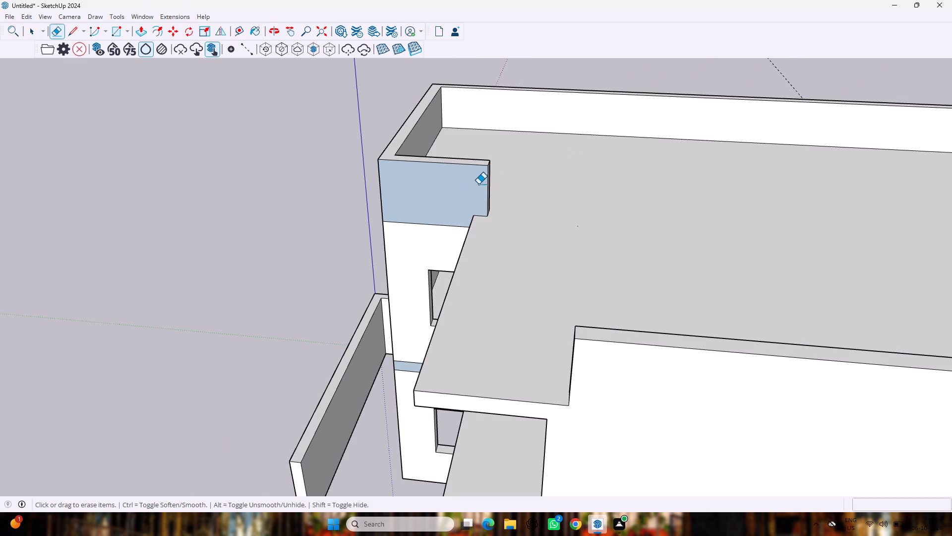
# Pull the underside of the upper front slab down about 1' 4" to thicken it.
pyautogui.moveTo(456, 191); pyautogui.dragTo(671, 175, button='middle')
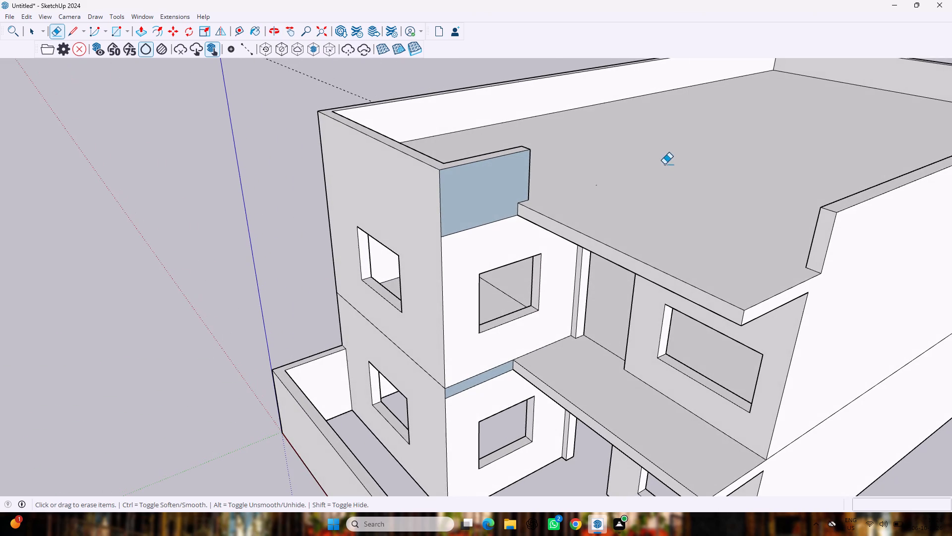
pyautogui.scroll(-7, 526, 209)
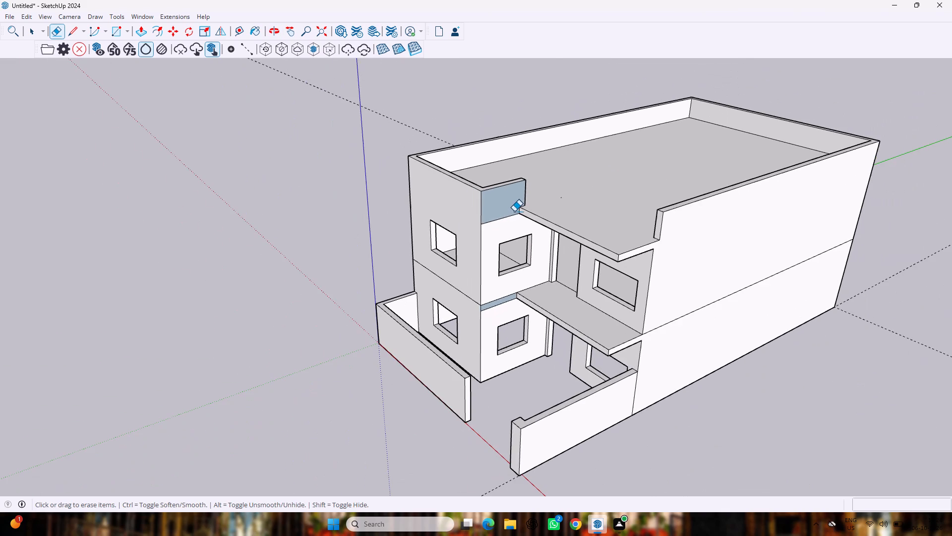
pyautogui.moveTo(476, 222); pyautogui.dragTo(583, 240, button='middle')
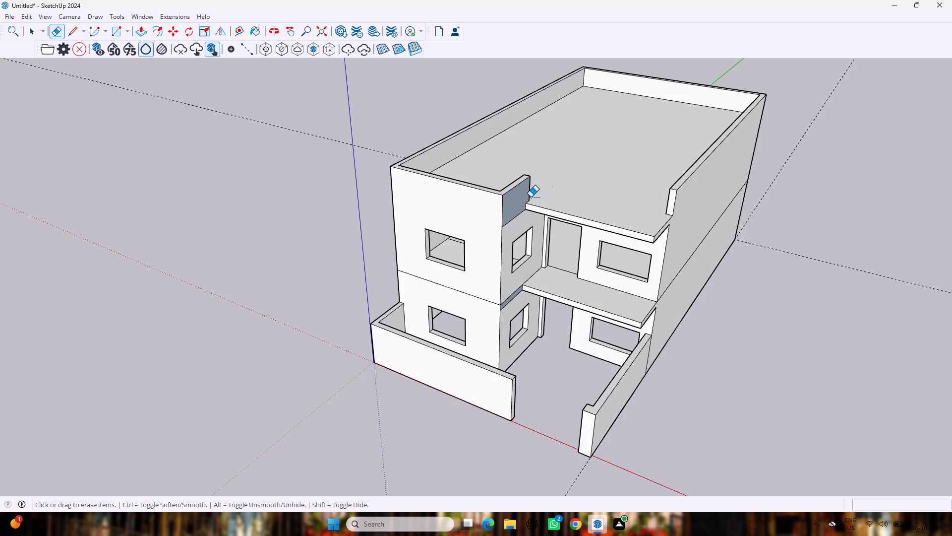
pyautogui.press('space')
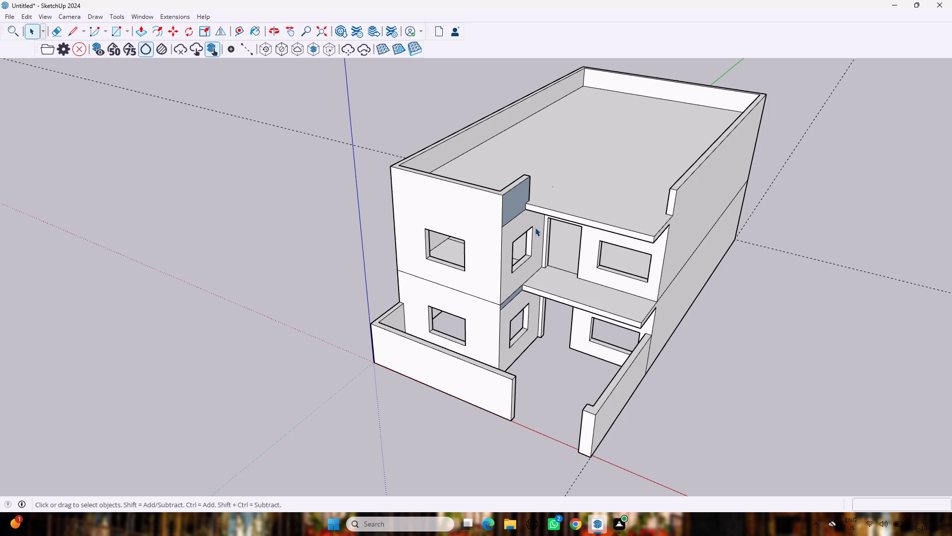
pyautogui.moveTo(554, 280); pyautogui.dragTo(560, 211, button='middle')
pyautogui.scroll(2, 587, 330)
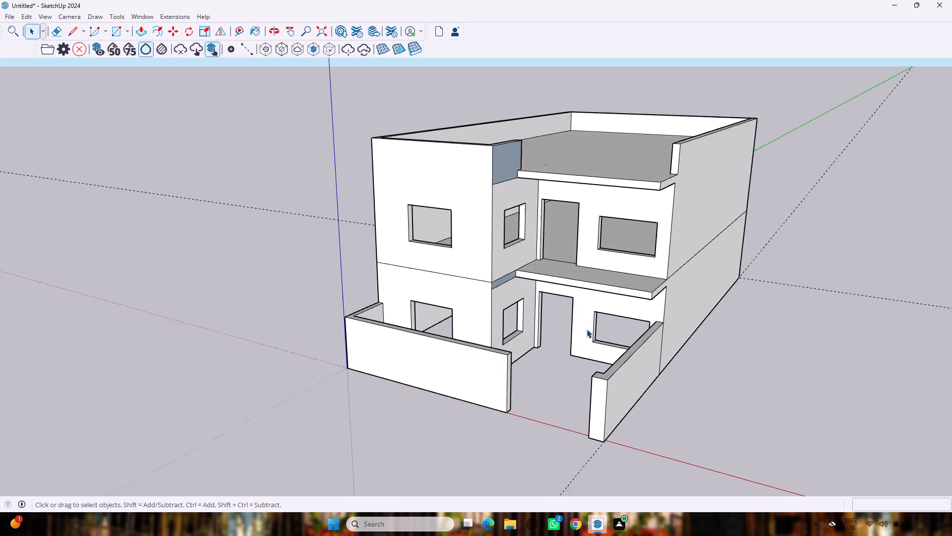
pyautogui.scroll(1, 587, 329)
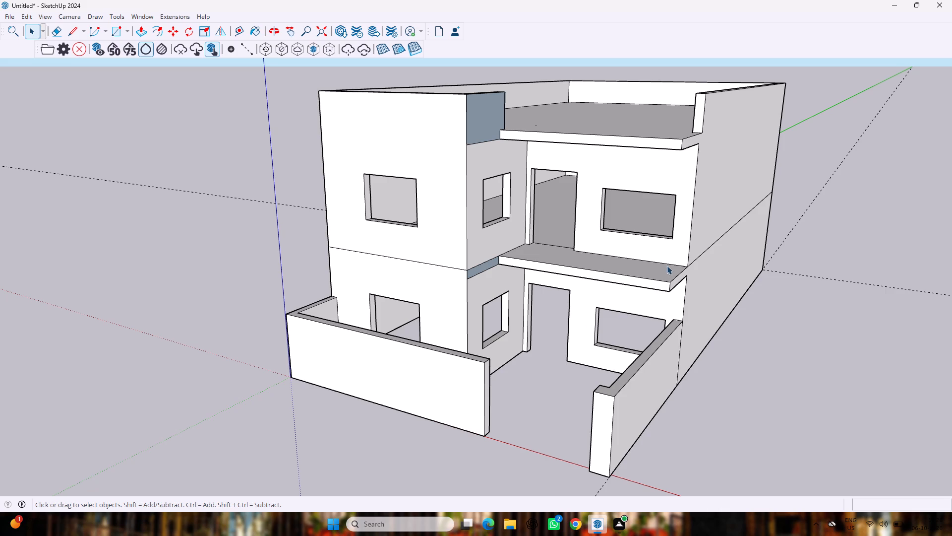
pyautogui.moveTo(645, 236); pyautogui.dragTo(658, 141, button='middle')
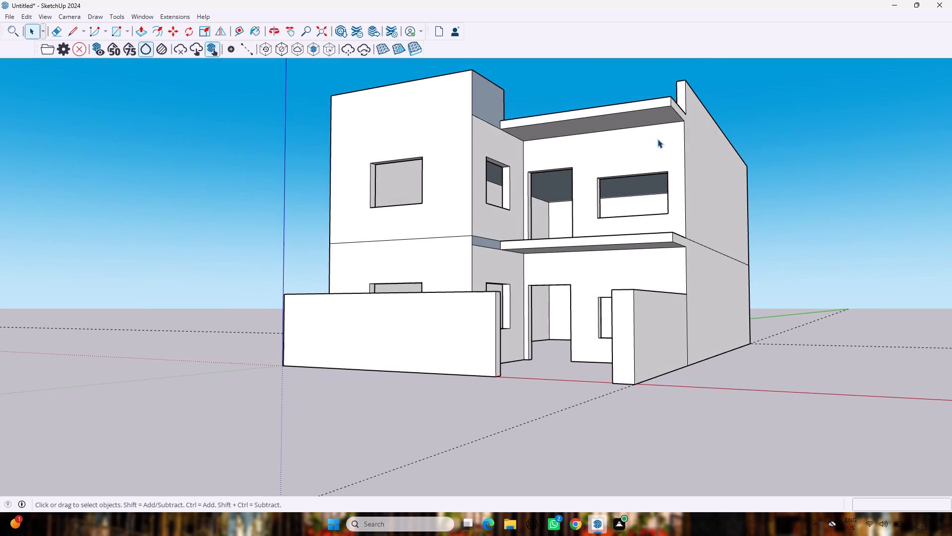
pyautogui.press('p')
pyautogui.moveTo(655, 112); pyautogui.dragTo(655, 129)
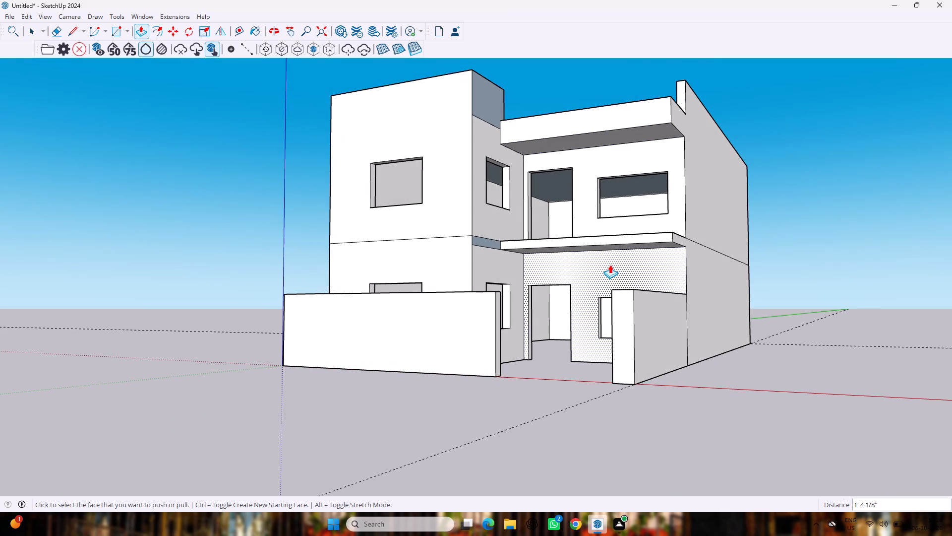
# Pull the underside of the lower front slab down about 1' to thicken it.
pyautogui.moveTo(610, 265); pyautogui.dragTo(612, 194, button='middle')
pyautogui.scroll(1, 612, 193)
pyautogui.moveTo(566, 233); pyautogui.dragTo(566, 234)
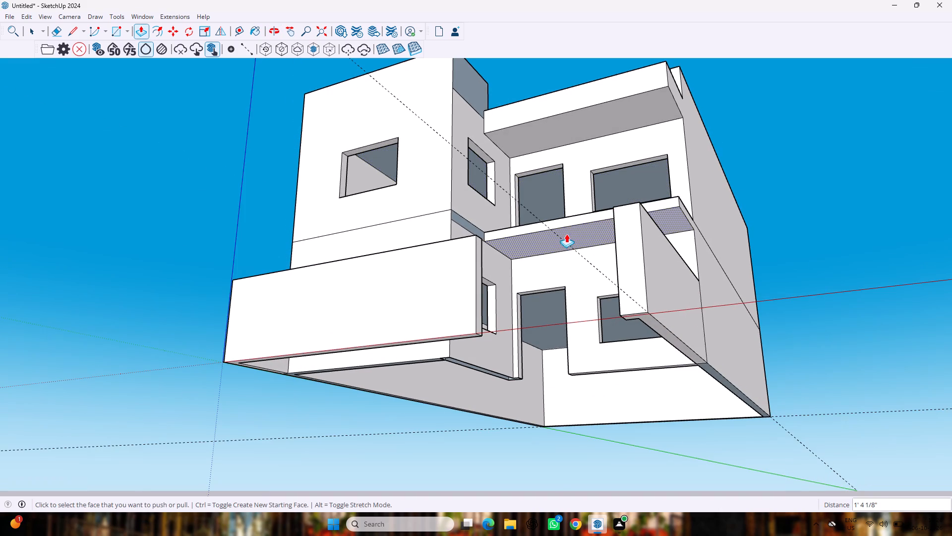
pyautogui.moveTo(566, 234); pyautogui.dragTo(570, 246)
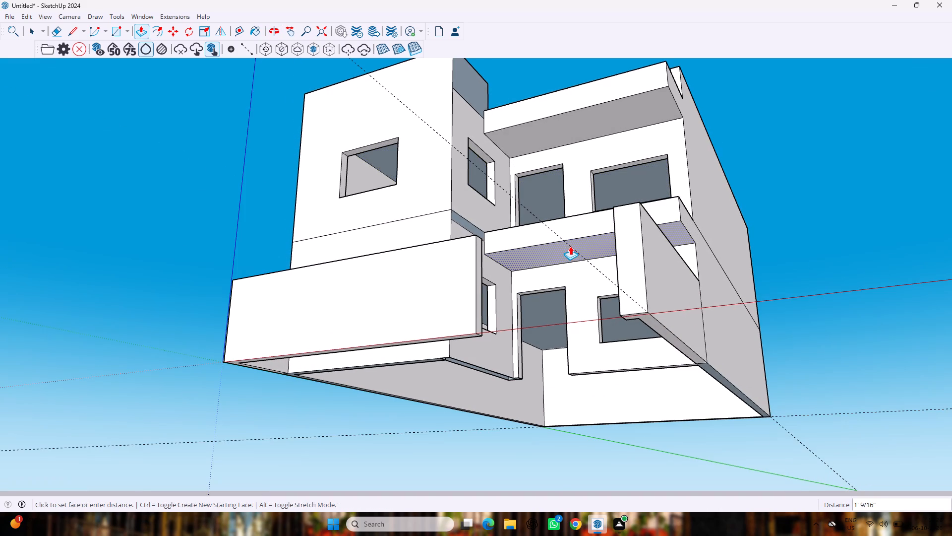
pyautogui.moveTo(570, 246); pyautogui.dragTo(570, 247)
# Examine the front facade, the two thickened front slabs and the roof parapet from several angles.
pyautogui.moveTo(722, 173); pyautogui.dragTo(735, 292, button='middle')
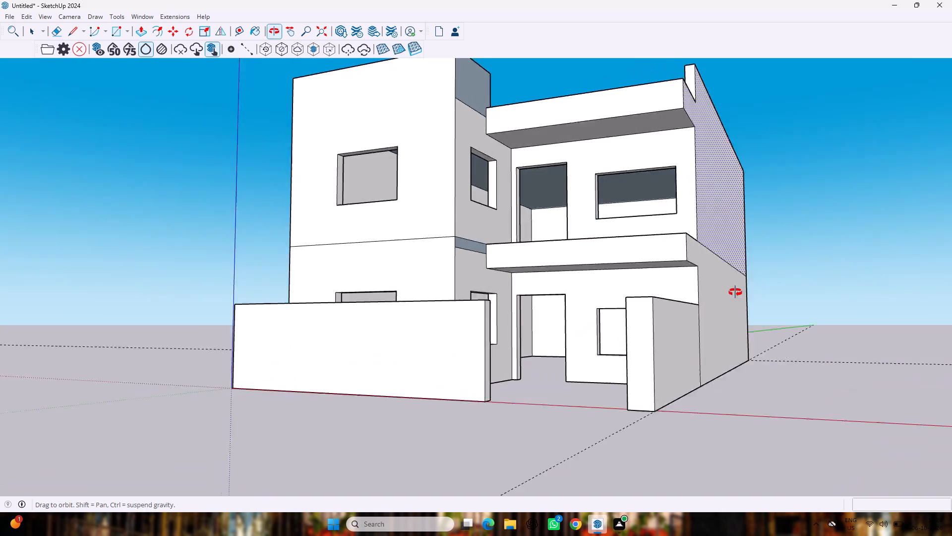
pyautogui.moveTo(735, 292); pyautogui.dragTo(735, 305, button='middle')
pyautogui.moveTo(780, 346); pyautogui.dragTo(788, 380, button='middle')
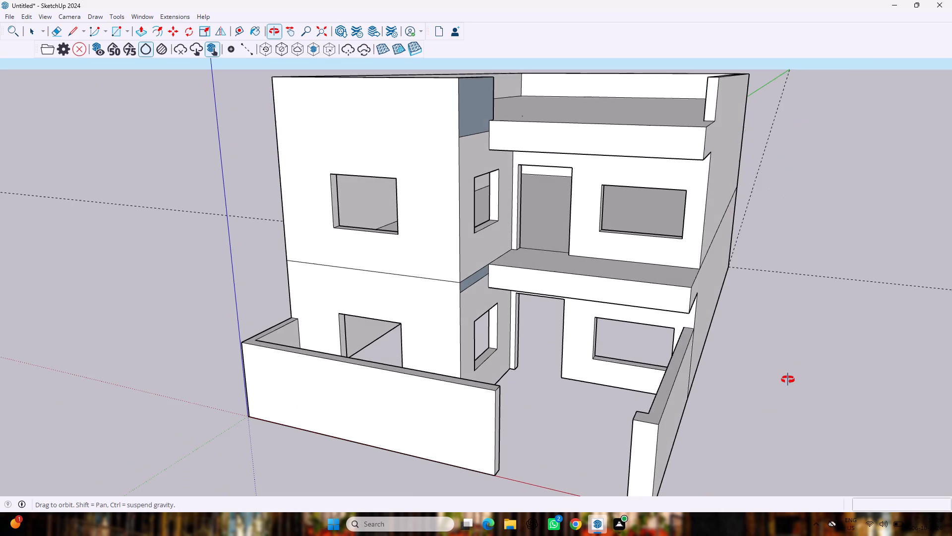
pyautogui.moveTo(788, 380); pyautogui.dragTo(788, 379, button='middle')
pyautogui.scroll(-4, 783, 366)
pyautogui.press('space')
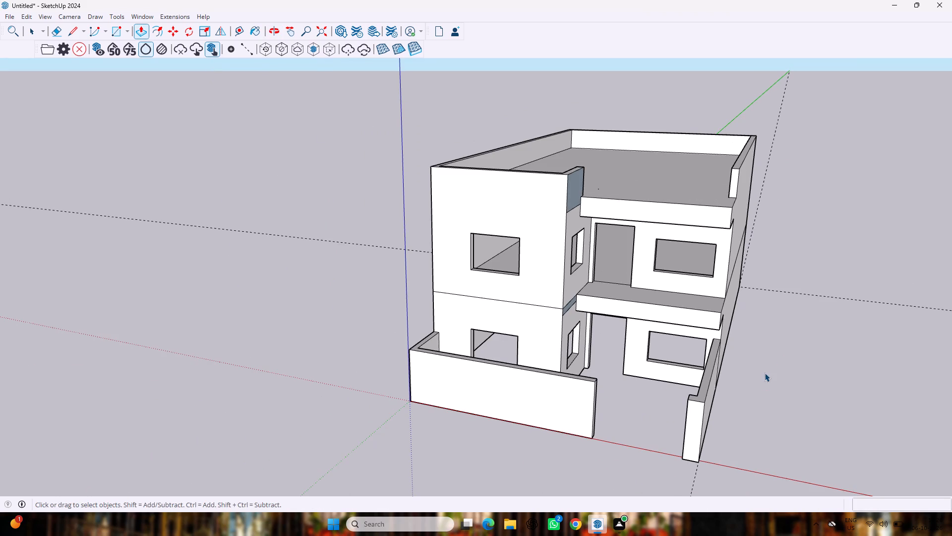
pyautogui.moveTo(765, 394); pyautogui.dragTo(716, 346, button='middle')
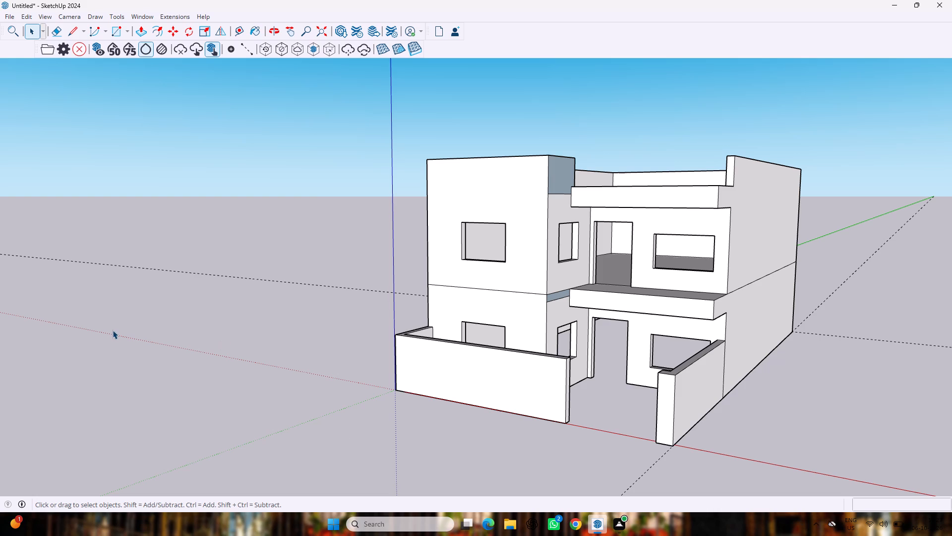
pyautogui.scroll(1, 377, 229)
pyautogui.moveTo(378, 229); pyautogui.dragTo(453, 333, button='middle')
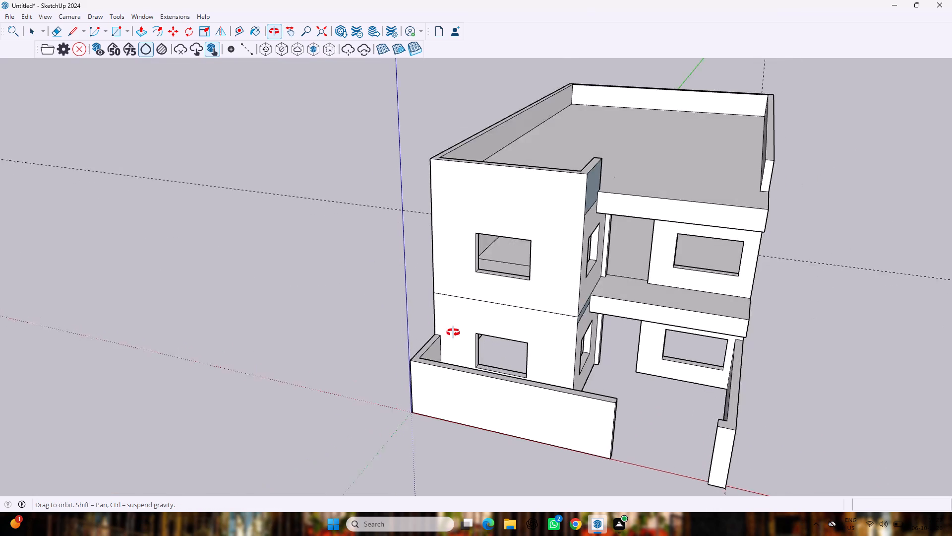
pyautogui.moveTo(453, 333); pyautogui.dragTo(453, 333, button='middle')
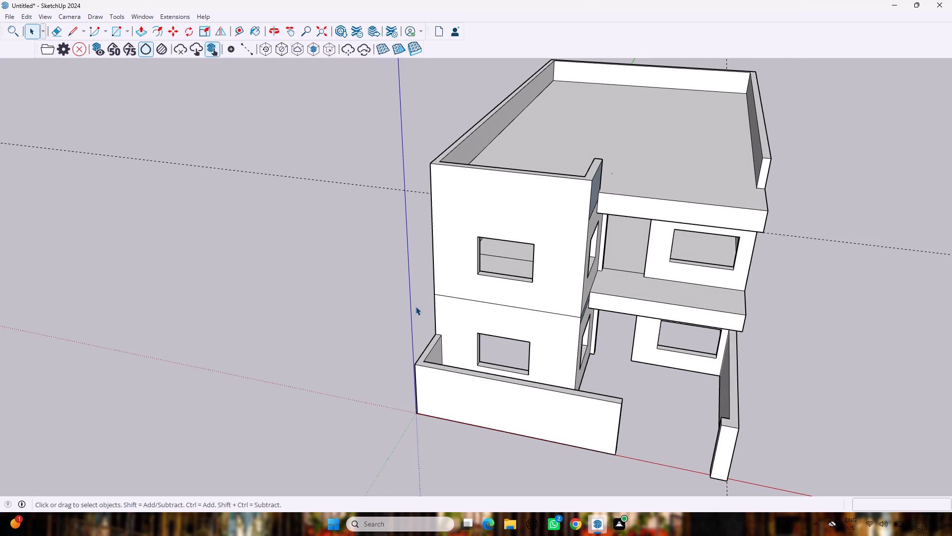
# Draw a full-height rectangle about 1' wide and 24' 6" tall on the projecting front wall, near its corner away from the slabs.
pyautogui.press('r')
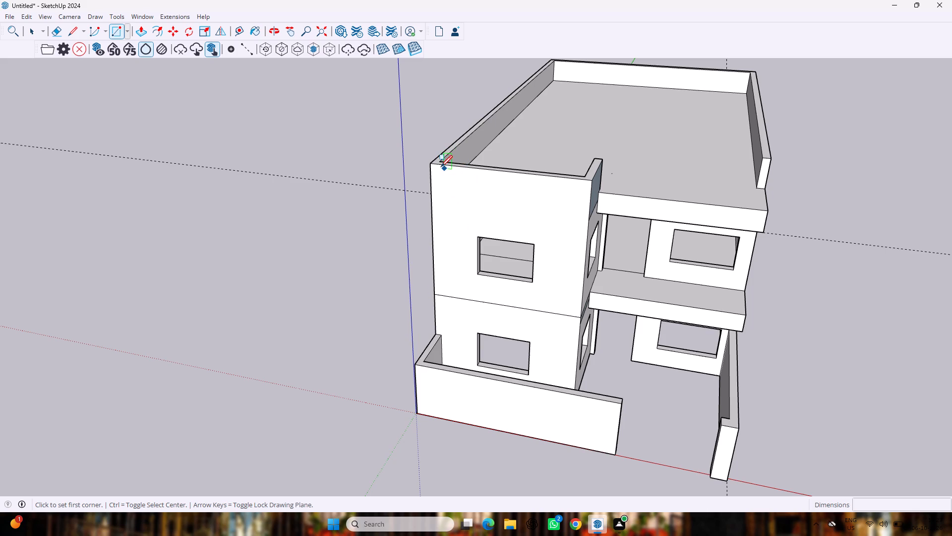
pyautogui.click(438, 166)
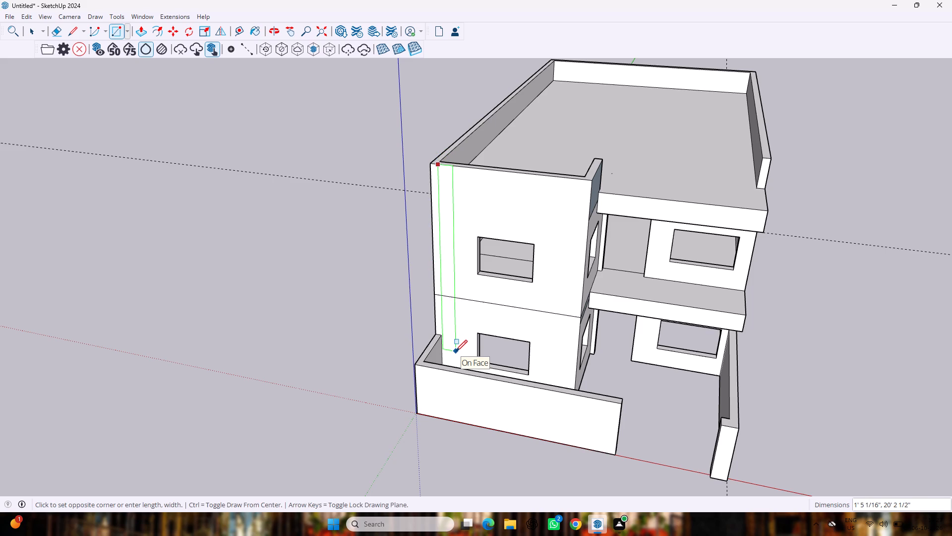
pyautogui.moveTo(454, 351); pyautogui.dragTo(421, 388, button='middle')
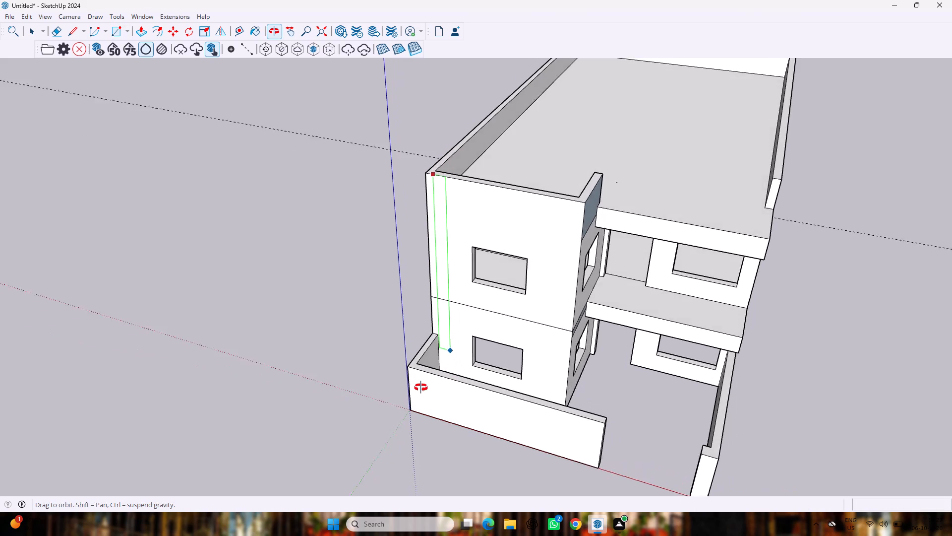
pyautogui.moveTo(421, 388); pyautogui.dragTo(416, 388, button='middle')
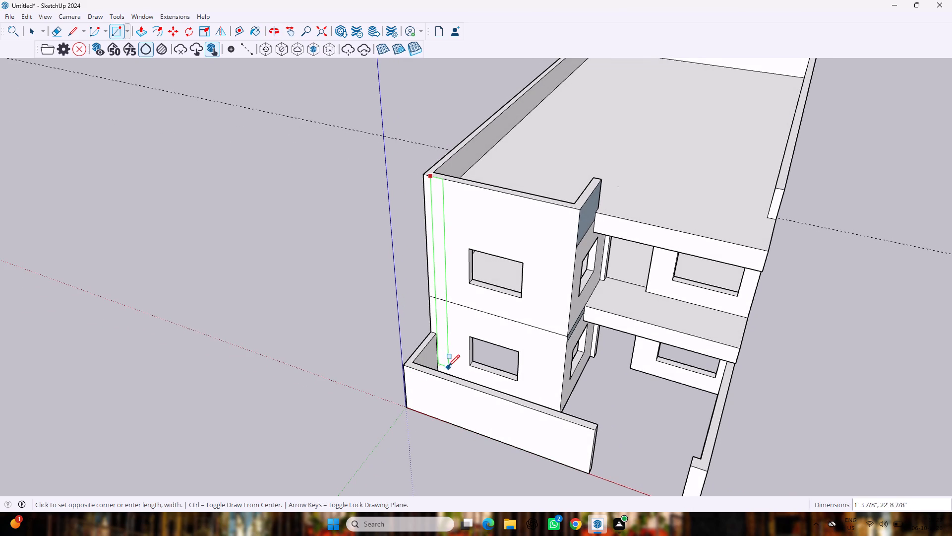
pyautogui.moveTo(448, 366); pyautogui.dragTo(380, 399, button='middle')
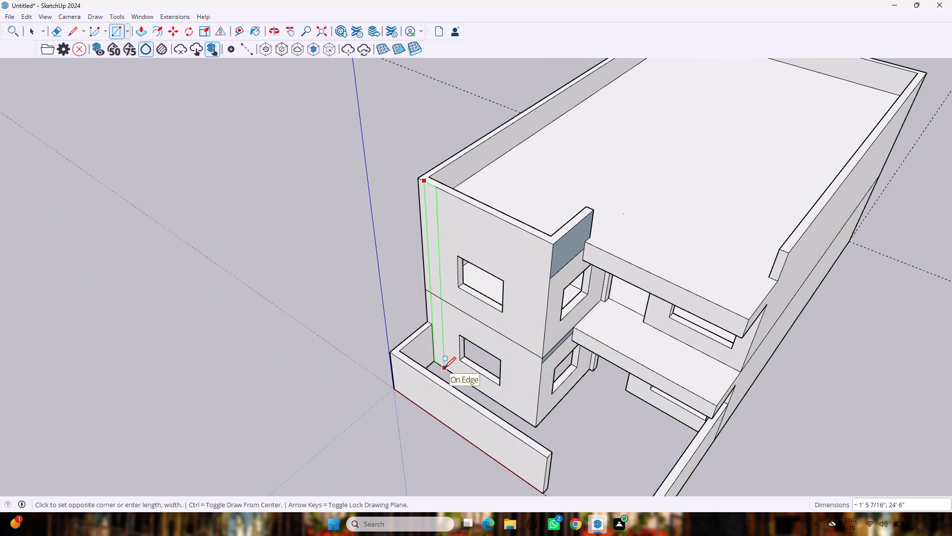
pyautogui.click(442, 366)
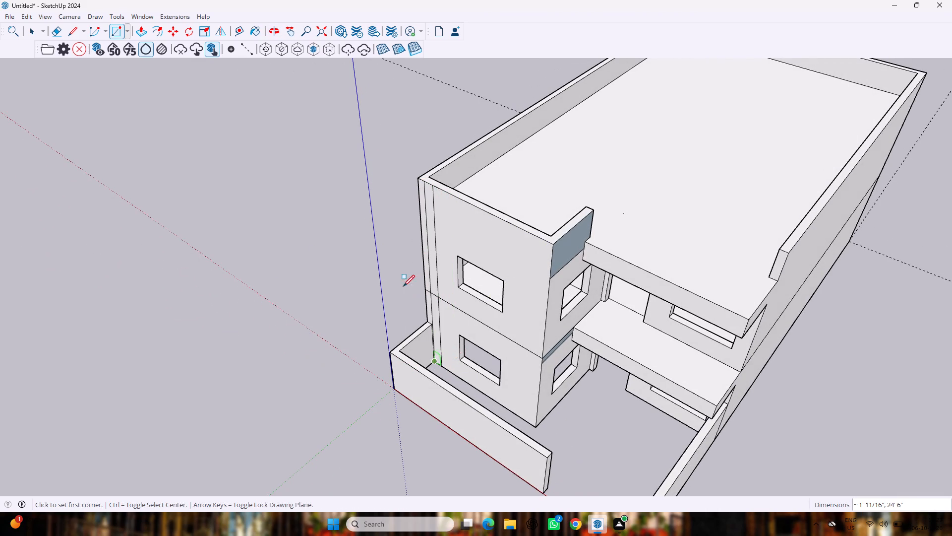
# Extrude the upper and lower parts of the tall strip outward by 1' to form a vertical facade band.
pyautogui.moveTo(402, 268); pyautogui.dragTo(546, 198, button='middle')
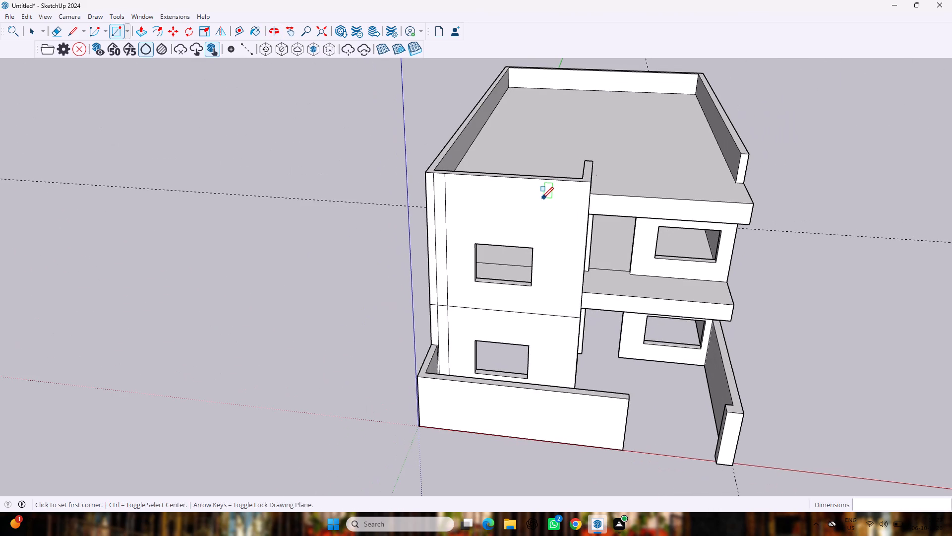
pyautogui.press('p')
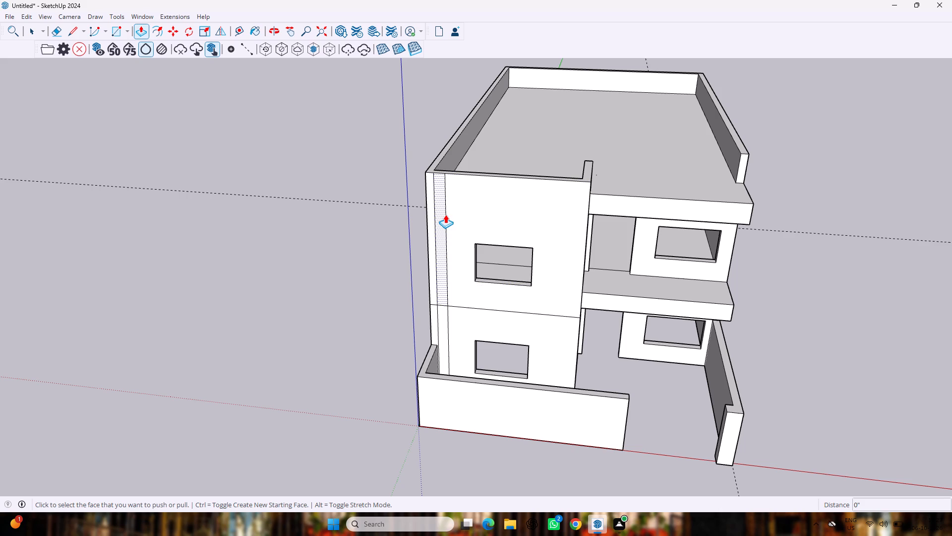
pyautogui.moveTo(445, 214); pyautogui.dragTo(439, 241)
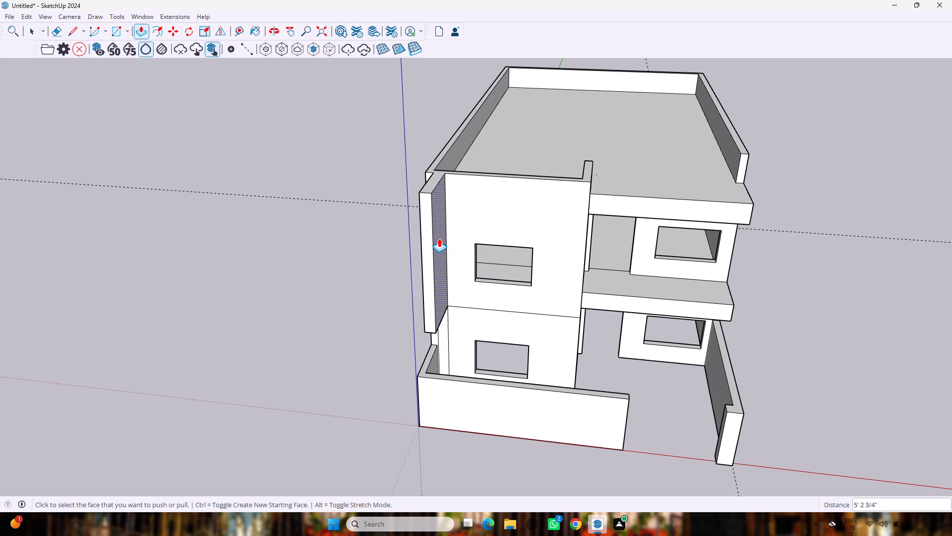
pyautogui.write("1'")
pyautogui.press('Return')
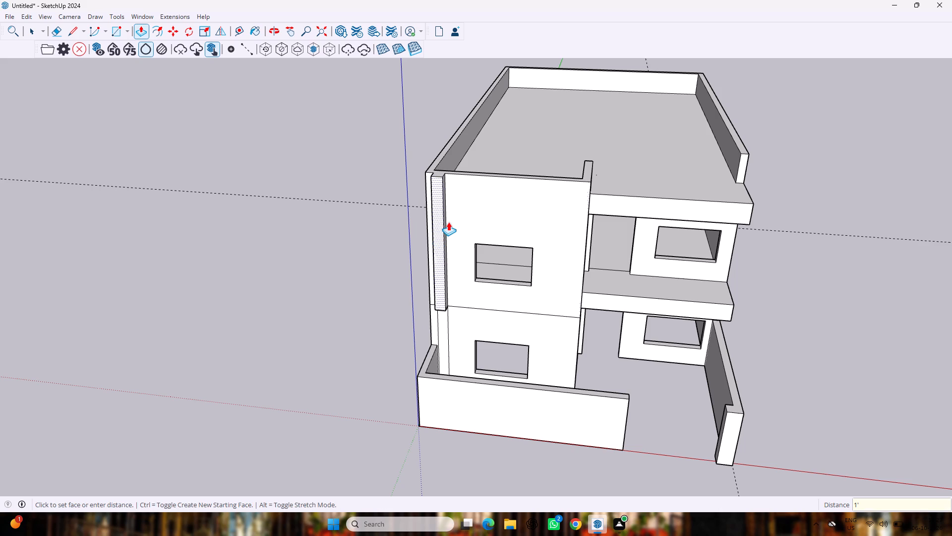
pyautogui.moveTo(450, 221); pyautogui.dragTo(459, 155, button='middle')
pyautogui.doubleClick(443, 319)
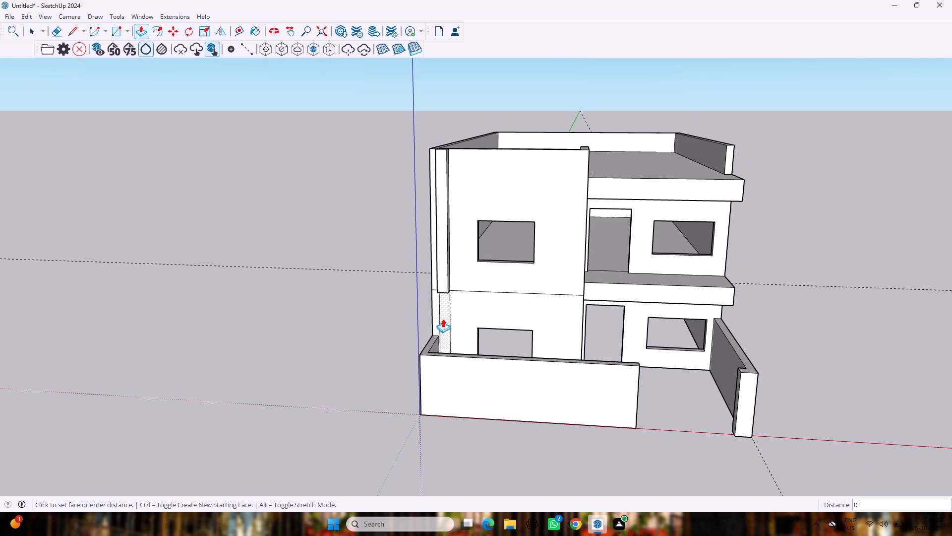
pyautogui.press('space')
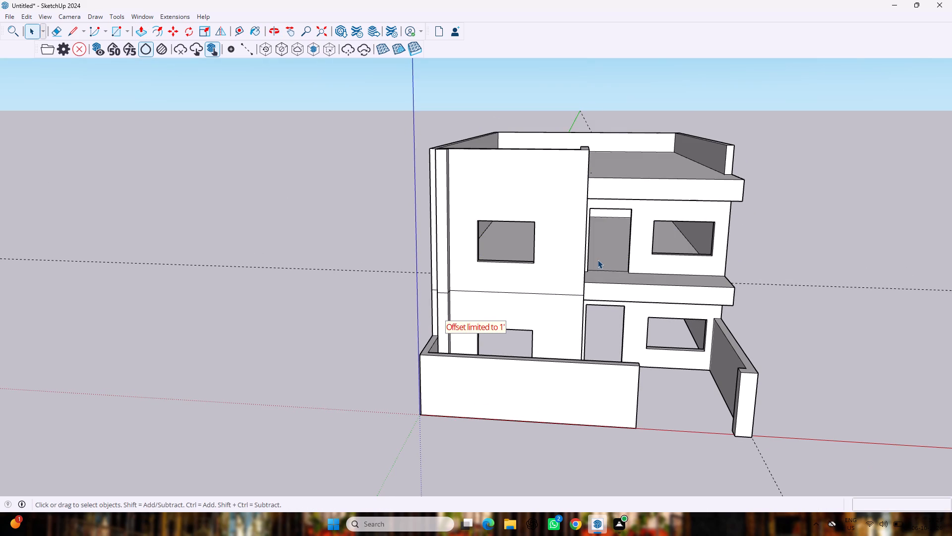
# Erase the floor-level seam lines on the front and both side faces of the vertical facade band.
pyautogui.press('e')
pyautogui.scroll(5, 450, 299)
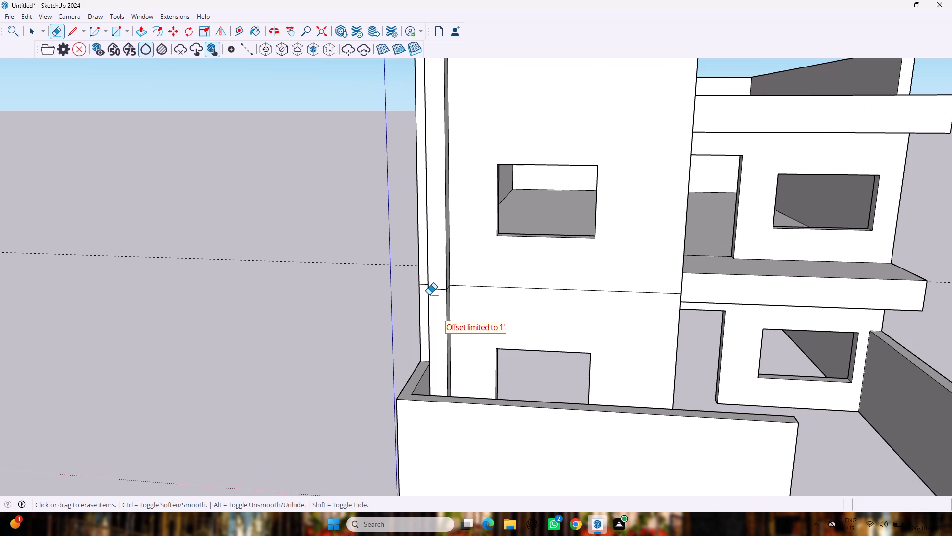
pyautogui.moveTo(436, 284); pyautogui.dragTo(438, 303)
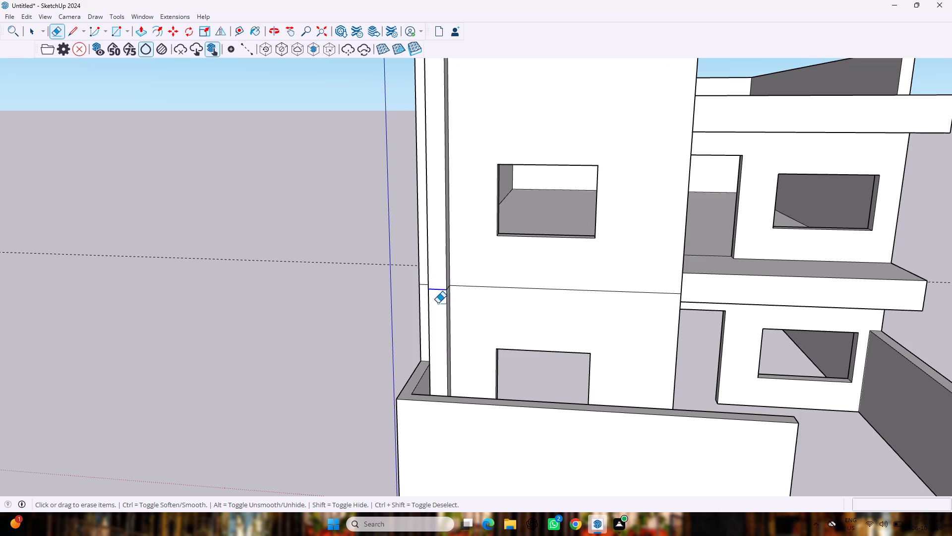
pyautogui.moveTo(438, 303); pyautogui.dragTo(438, 304)
pyautogui.moveTo(476, 298); pyautogui.dragTo(400, 287, button='middle')
pyautogui.scroll(1, 476, 298)
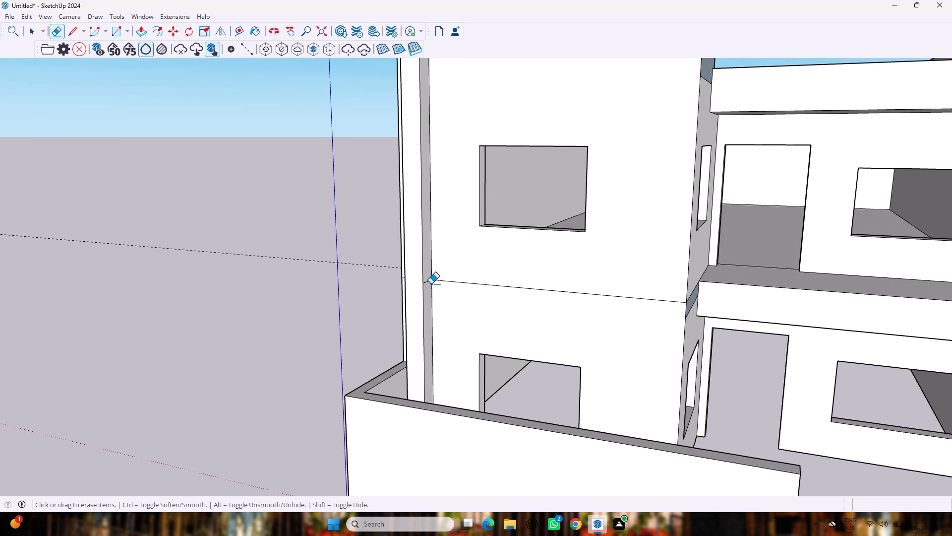
pyautogui.moveTo(425, 282); pyautogui.dragTo(429, 294)
pyautogui.moveTo(372, 286); pyautogui.dragTo(564, 285, button='middle')
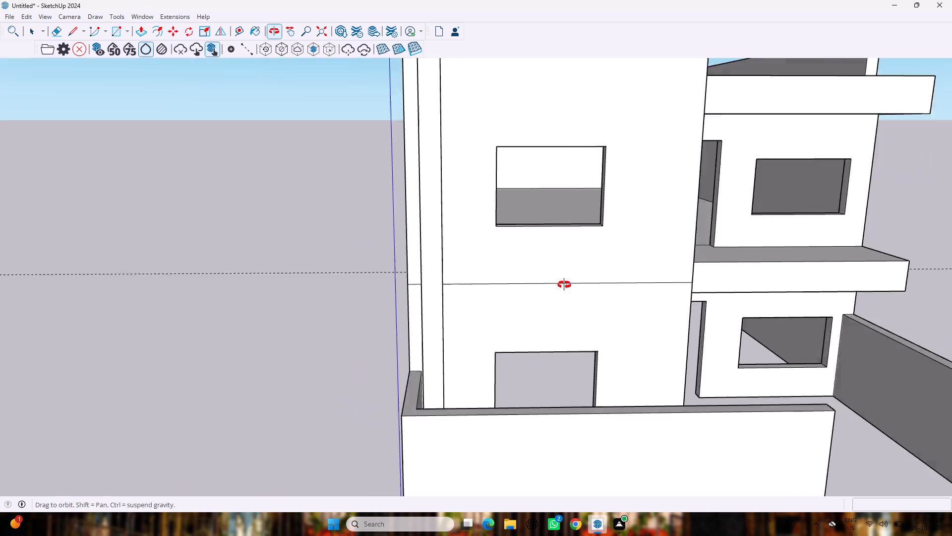
pyautogui.moveTo(564, 285); pyautogui.dragTo(607, 277, button='middle')
pyautogui.moveTo(443, 284); pyautogui.dragTo(504, 268, button='middle')
pyautogui.moveTo(488, 274); pyautogui.dragTo(487, 282)
# Draw a rectangle about 13' 1" by 2' 6" along the top of the front wall, from the vertical band to the opposite corner.
pyautogui.moveTo(639, 260); pyautogui.dragTo(618, 268, button='middle')
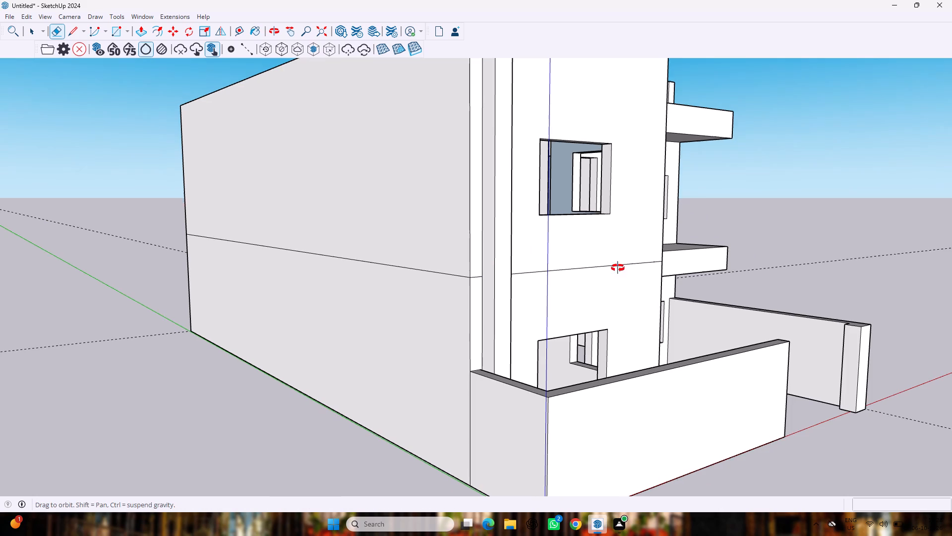
pyautogui.moveTo(618, 268); pyautogui.dragTo(440, 278, button='middle')
pyautogui.scroll(-7, 434, 259)
pyautogui.scroll(1, 431, 245)
pyautogui.moveTo(449, 246); pyautogui.dragTo(455, 277, button='middle')
pyautogui.press('n')
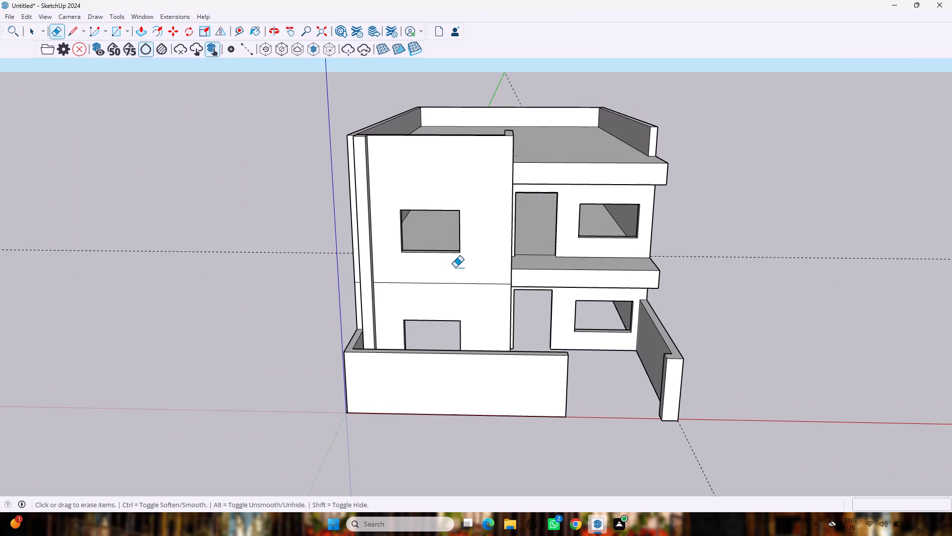
pyautogui.press('space')
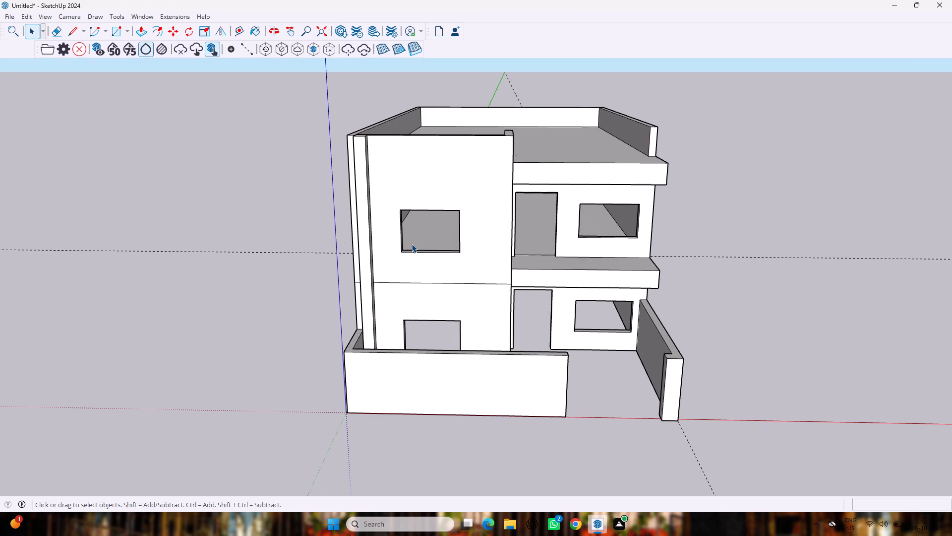
pyautogui.press('r')
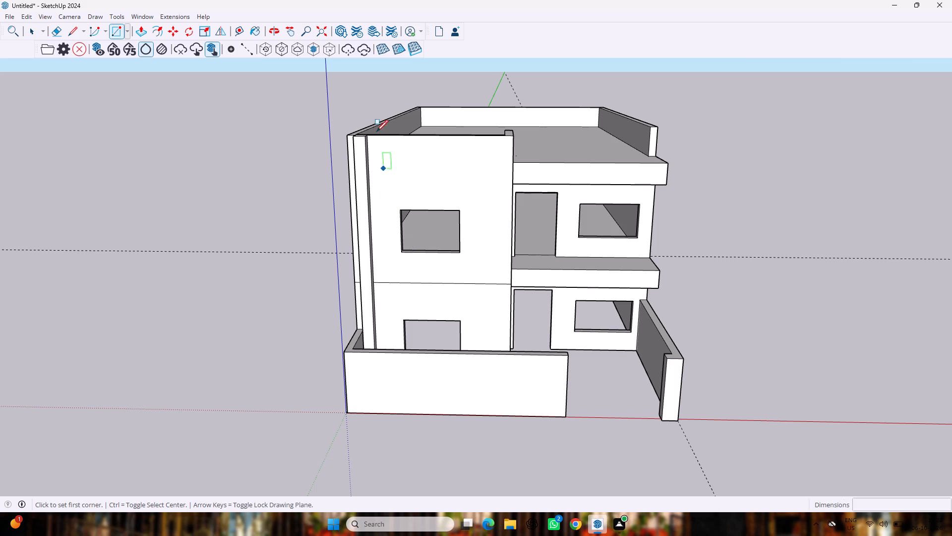
pyautogui.click(368, 139)
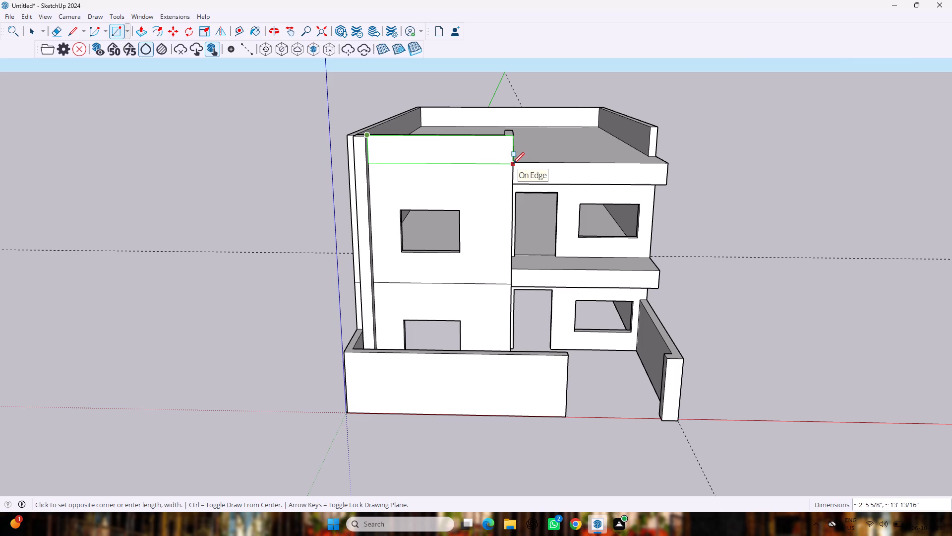
pyautogui.click(513, 164)
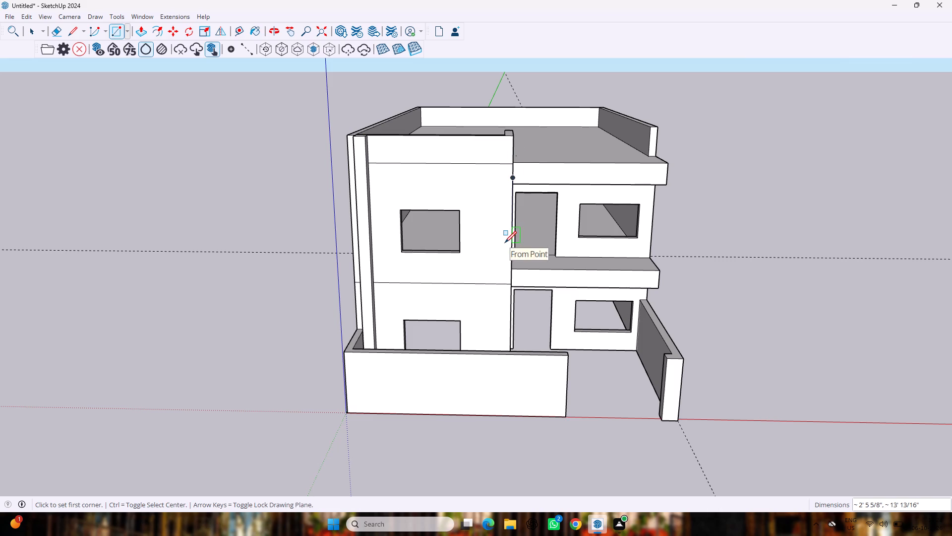
pyautogui.press('space')
# Extrude the rectangle along the wall top outward by 1', flush with the vertical band.
pyautogui.write('p')
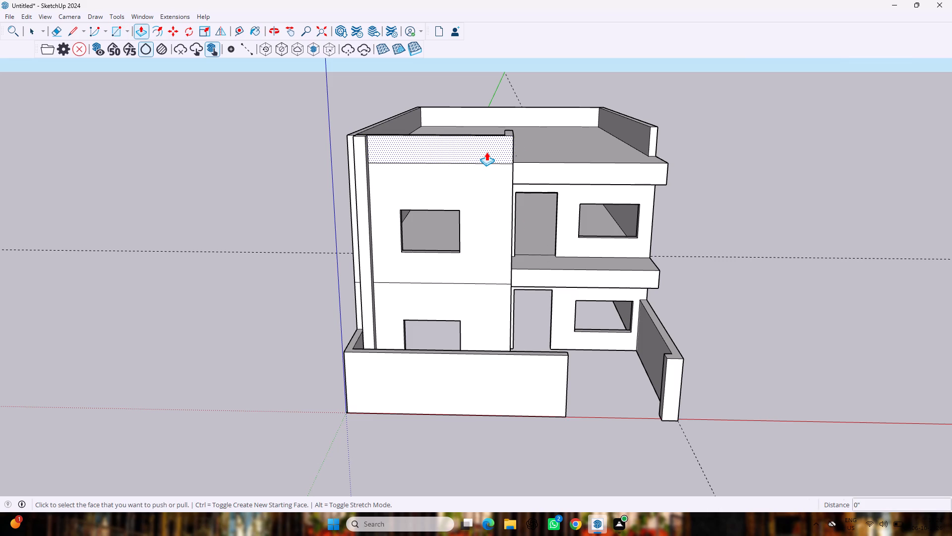
pyautogui.click(486, 152)
pyautogui.doubleClick(486, 152)
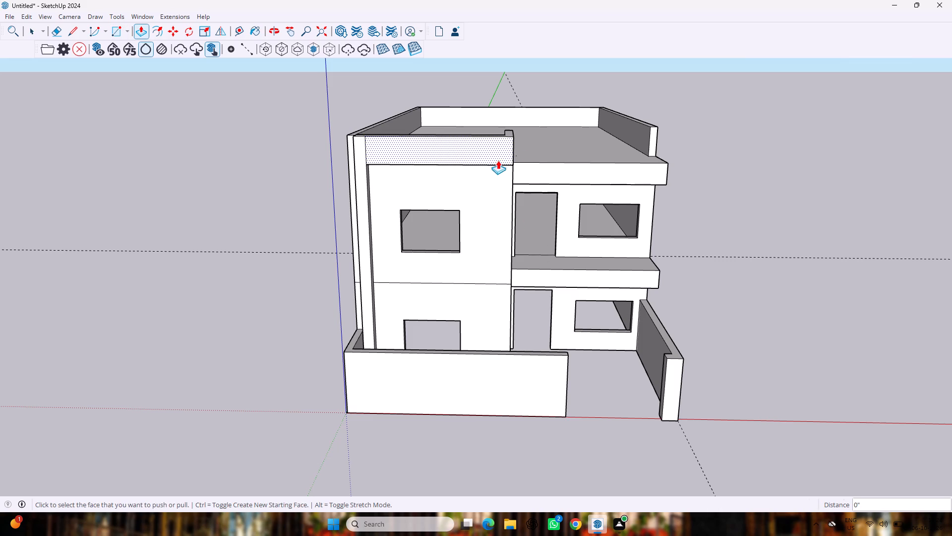
# Erase the seam between the vertical band and the horizontal top band.
pyautogui.moveTo(499, 163); pyautogui.dragTo(501, 180, button='middle')
pyautogui.scroll(3, 489, 208)
pyautogui.press('space')
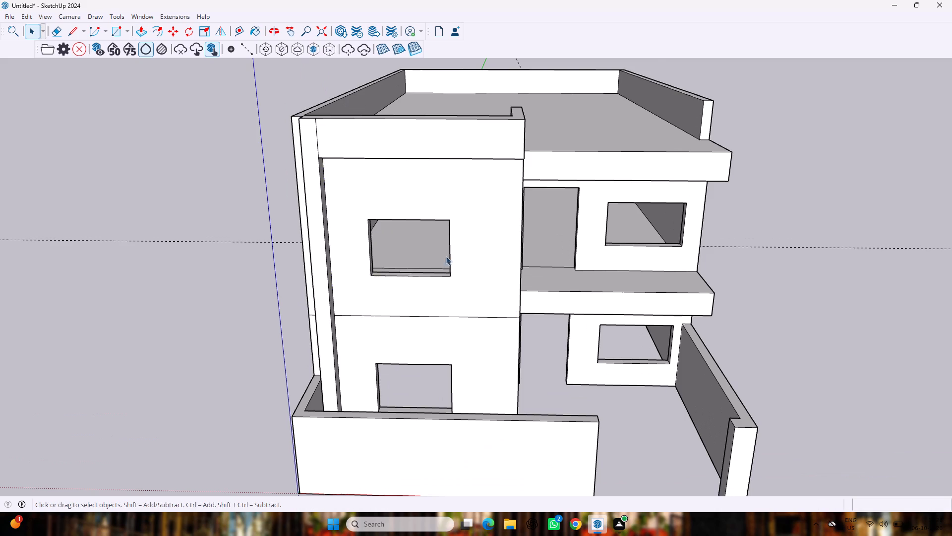
pyautogui.scroll(1, 444, 265)
pyautogui.moveTo(444, 265); pyautogui.dragTo(451, 206, button='middle')
pyautogui.press('e')
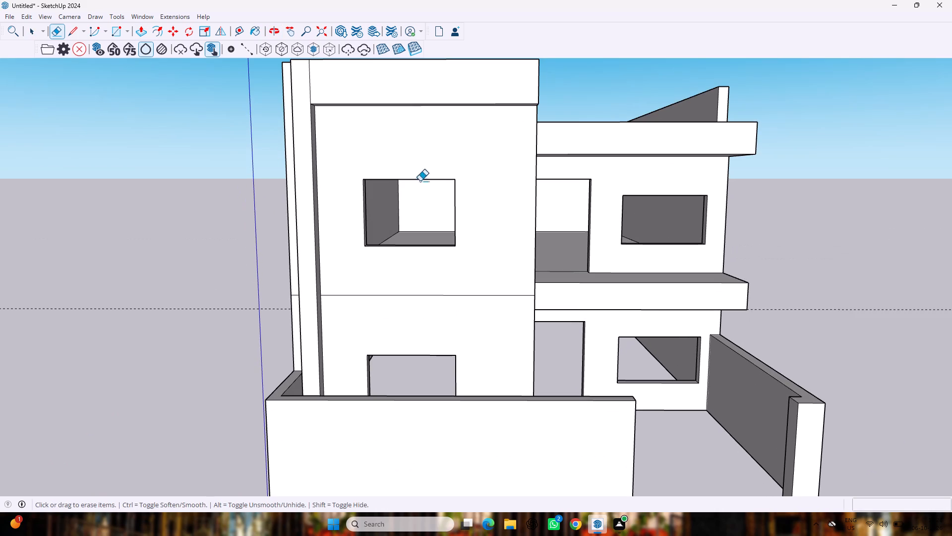
pyautogui.moveTo(305, 87); pyautogui.dragTo(327, 89)
# Draw a rectangle about 13' 1" long and 8" high on the front wall directly beneath the top band.
pyautogui.scroll(-6, 329, 100)
pyautogui.scroll(1, 330, 120)
pyautogui.scroll(-2, 330, 120)
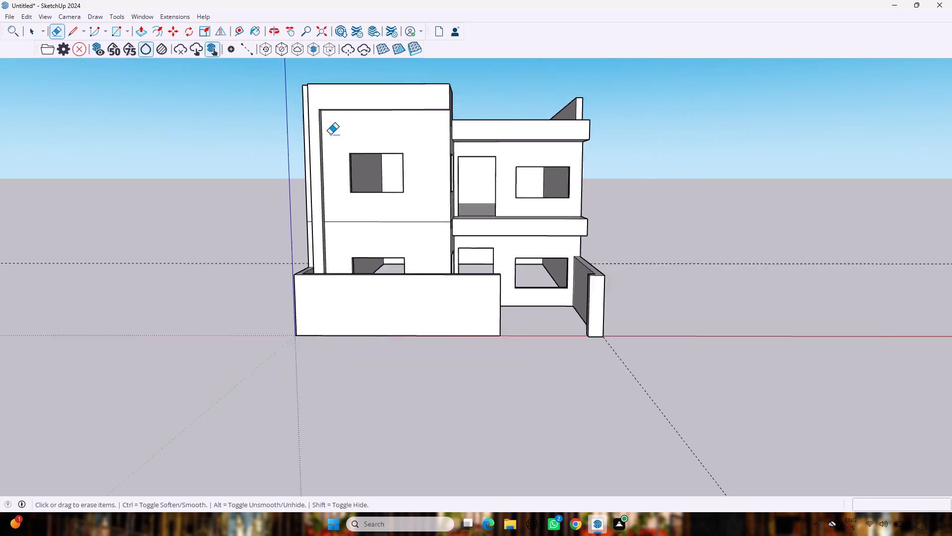
pyautogui.moveTo(357, 159); pyautogui.dragTo(365, 207, button='middle')
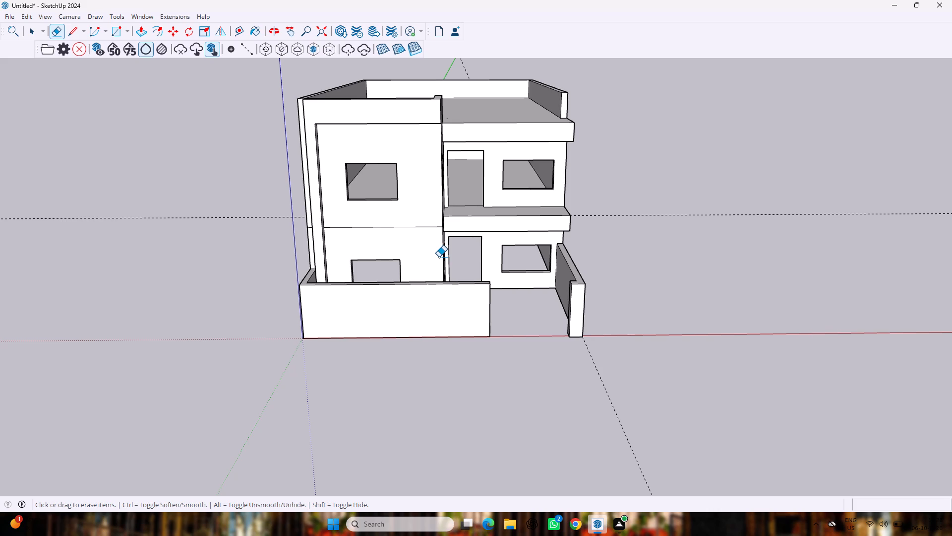
pyautogui.press('r')
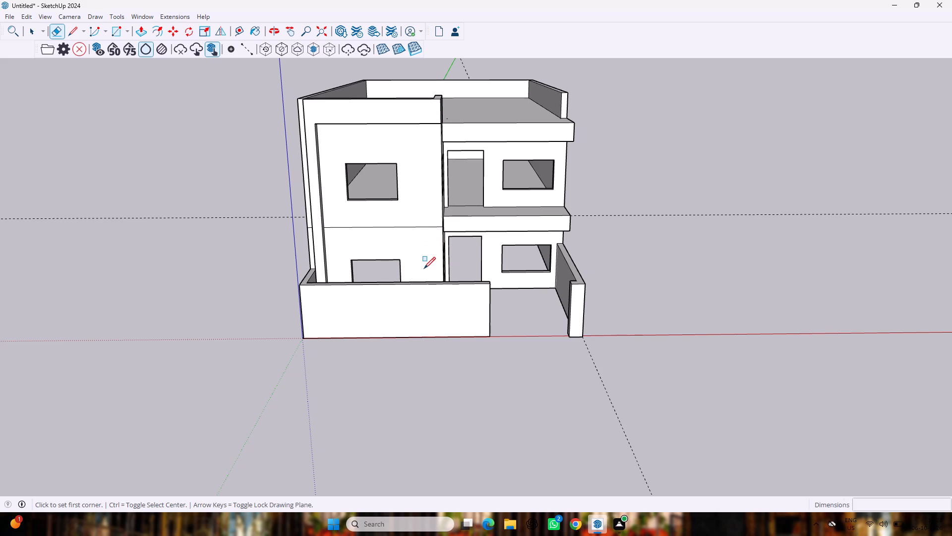
pyautogui.scroll(6, 307, 167)
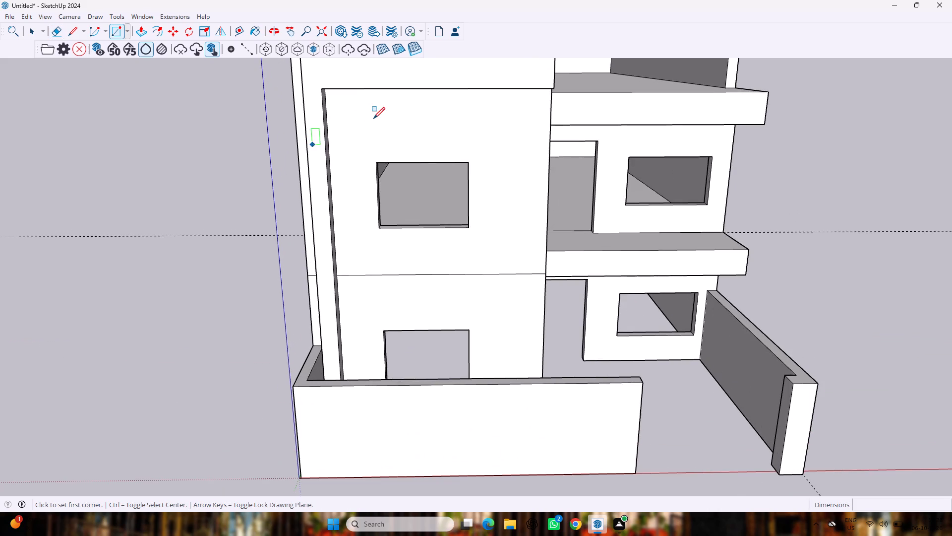
pyautogui.moveTo(373, 117); pyautogui.dragTo(368, 60, button='middle')
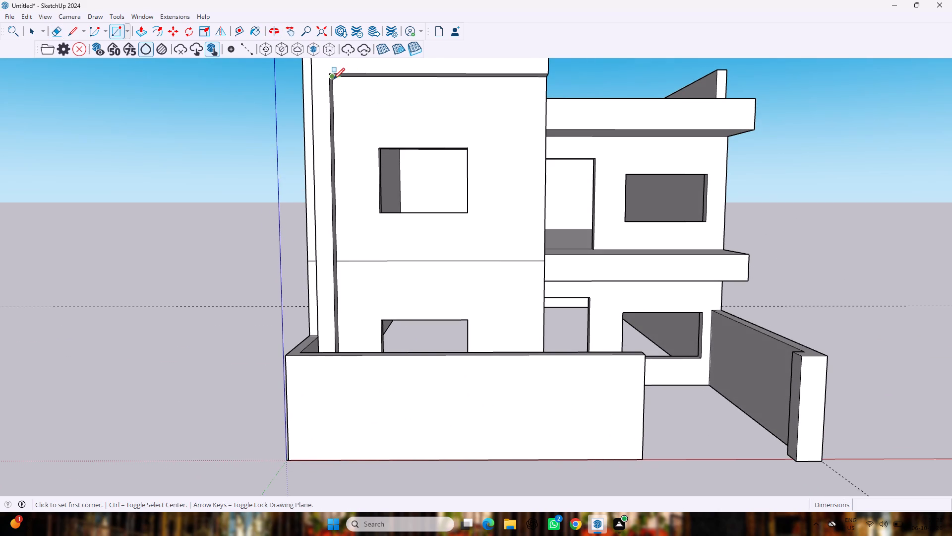
pyautogui.click(333, 79)
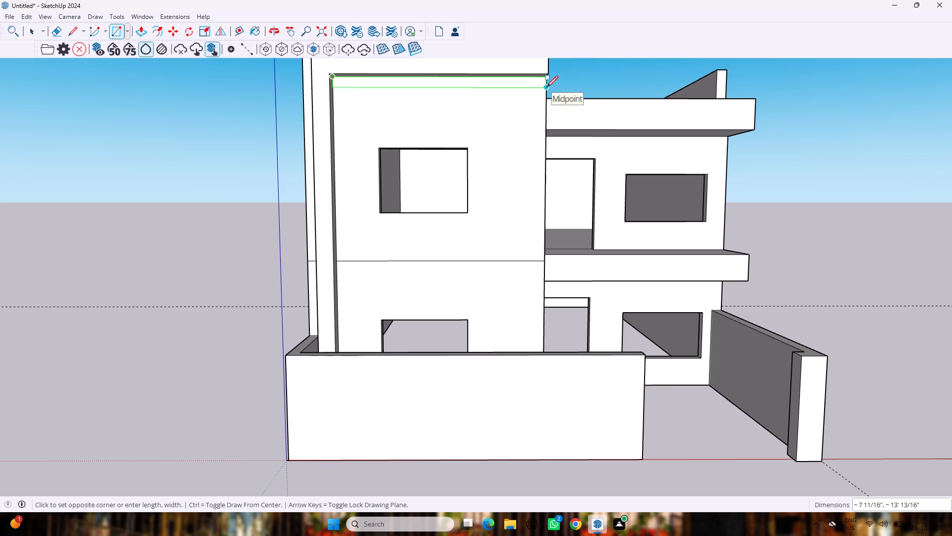
pyautogui.click(546, 87)
# Extrude the narrow strip beneath the top band outward by 1', flush with the band's face.
pyautogui.press('p')
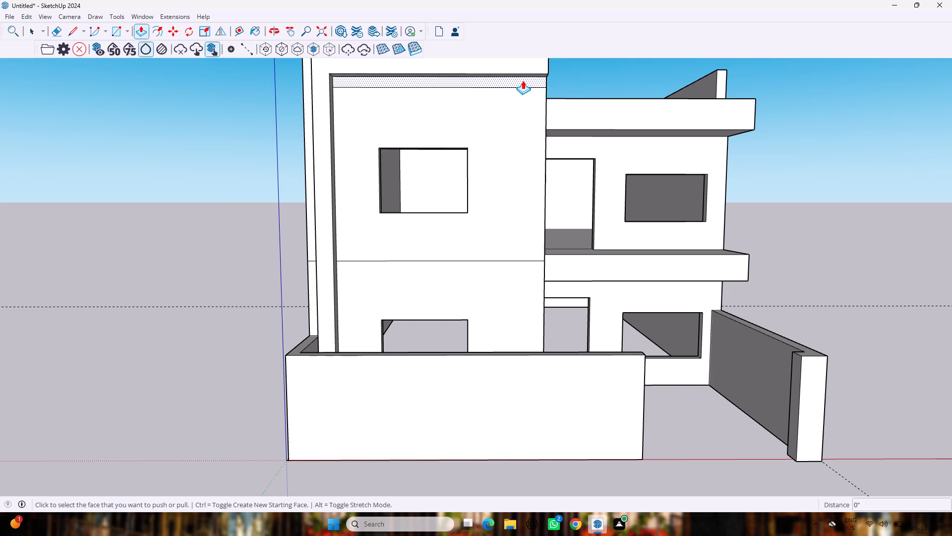
pyautogui.moveTo(523, 80); pyautogui.dragTo(521, 67)
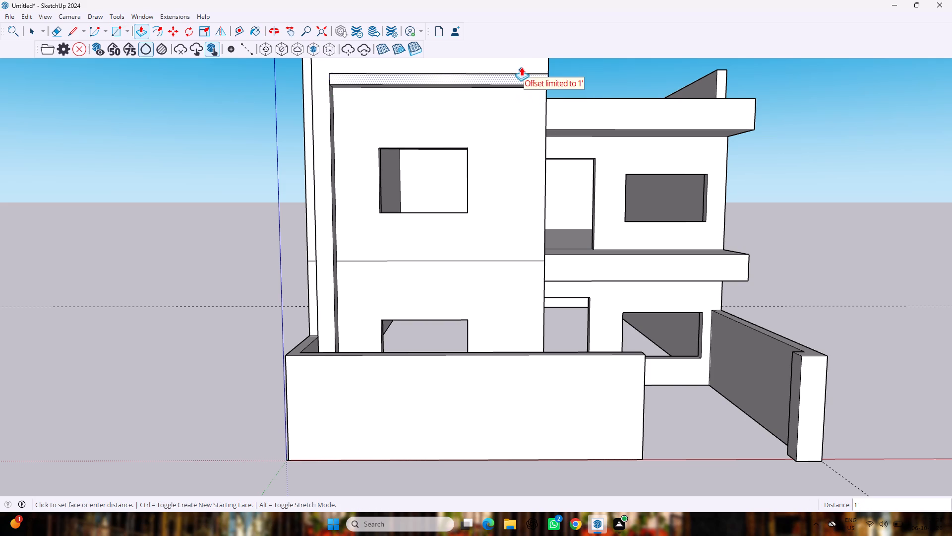
pyautogui.moveTo(521, 67); pyautogui.dragTo(523, 73)
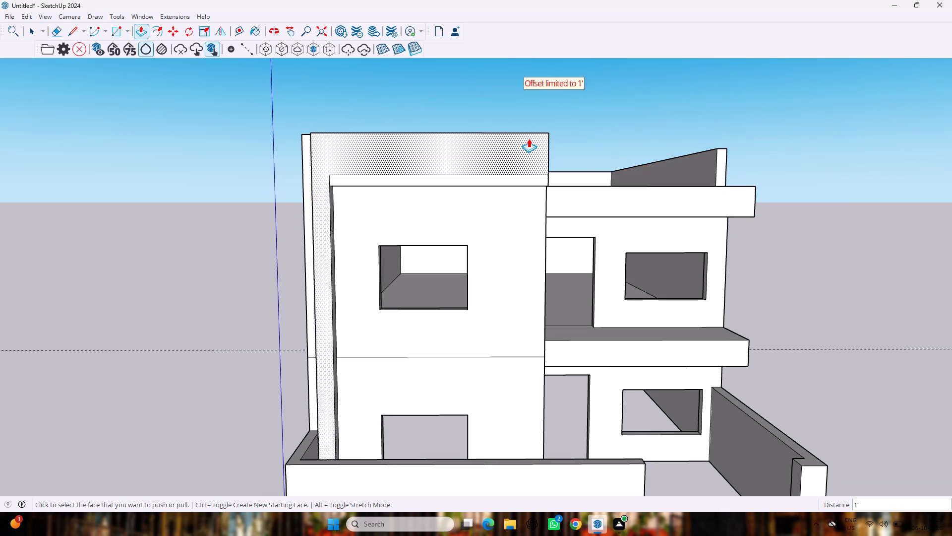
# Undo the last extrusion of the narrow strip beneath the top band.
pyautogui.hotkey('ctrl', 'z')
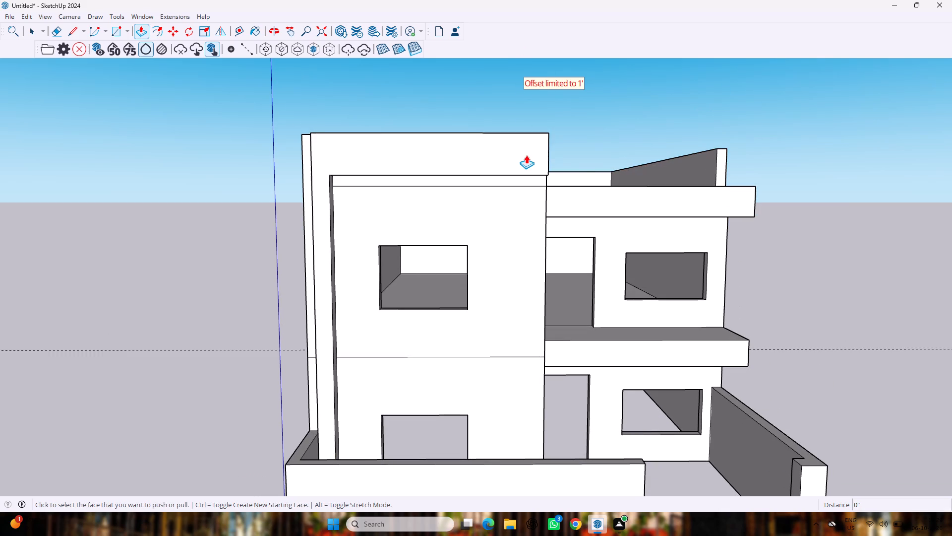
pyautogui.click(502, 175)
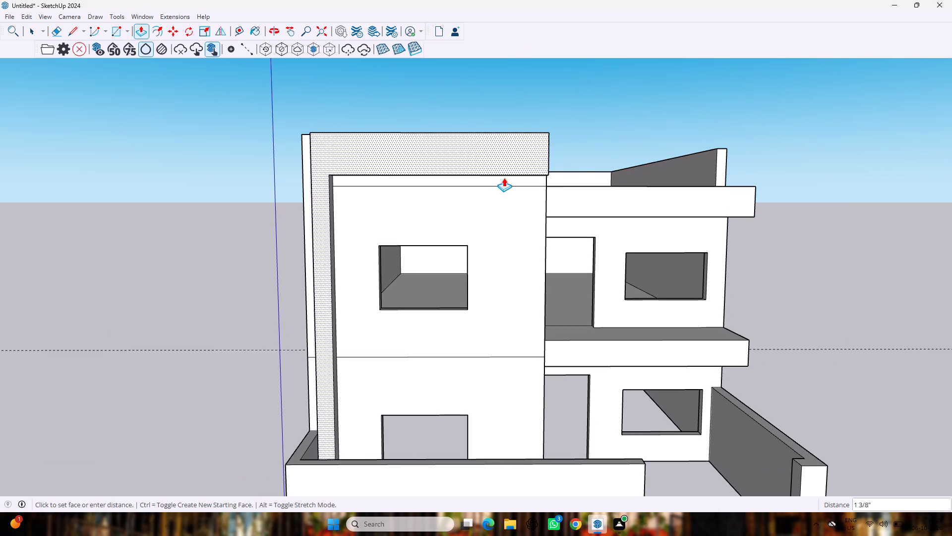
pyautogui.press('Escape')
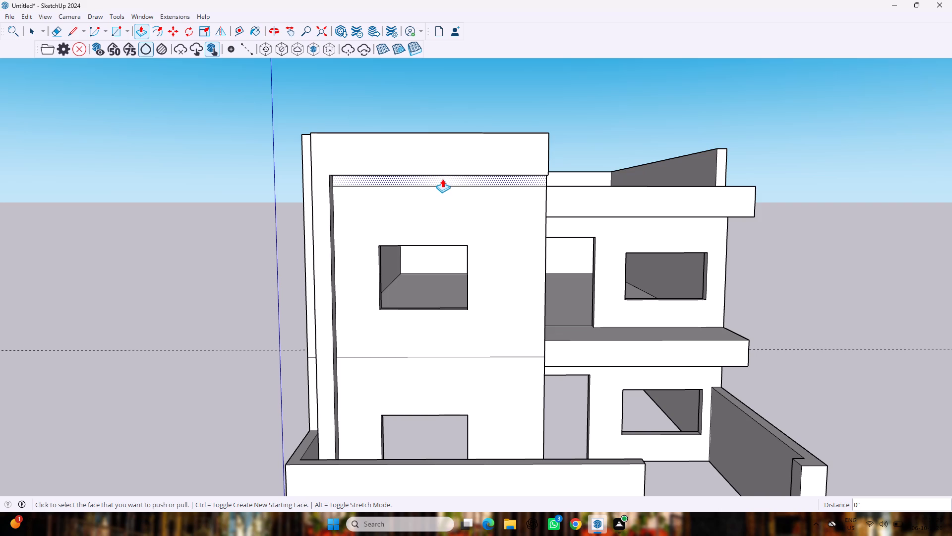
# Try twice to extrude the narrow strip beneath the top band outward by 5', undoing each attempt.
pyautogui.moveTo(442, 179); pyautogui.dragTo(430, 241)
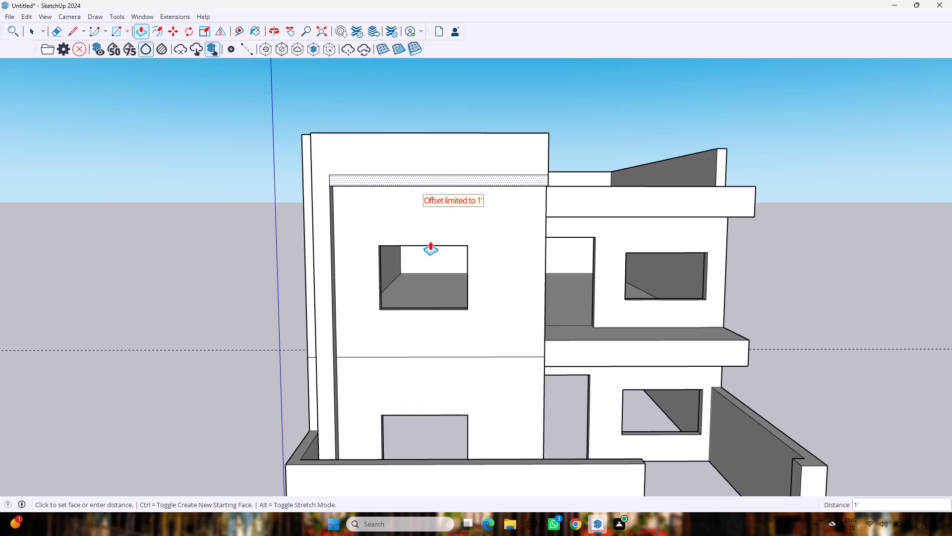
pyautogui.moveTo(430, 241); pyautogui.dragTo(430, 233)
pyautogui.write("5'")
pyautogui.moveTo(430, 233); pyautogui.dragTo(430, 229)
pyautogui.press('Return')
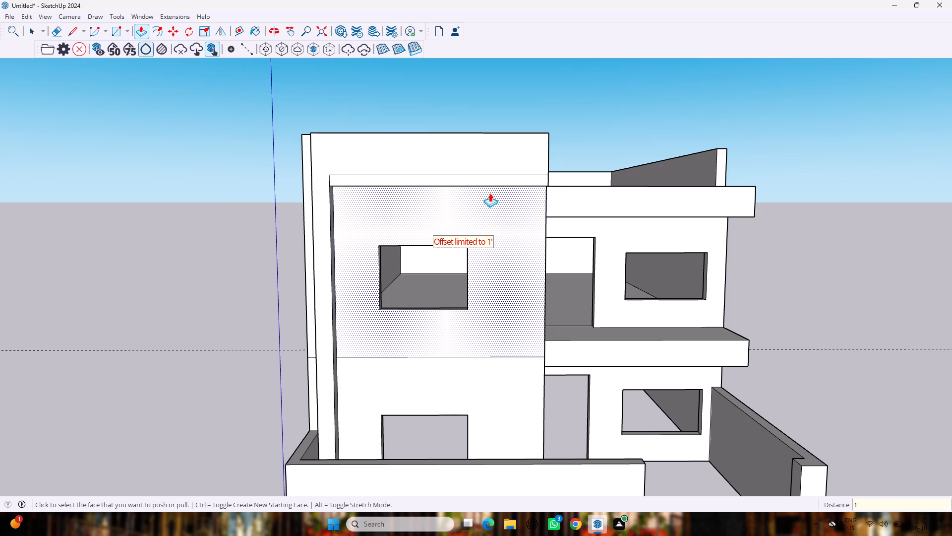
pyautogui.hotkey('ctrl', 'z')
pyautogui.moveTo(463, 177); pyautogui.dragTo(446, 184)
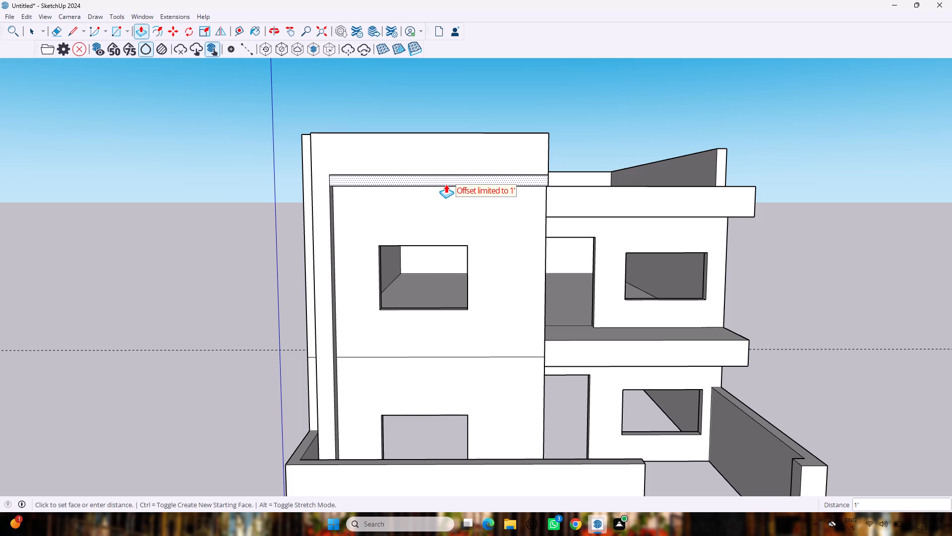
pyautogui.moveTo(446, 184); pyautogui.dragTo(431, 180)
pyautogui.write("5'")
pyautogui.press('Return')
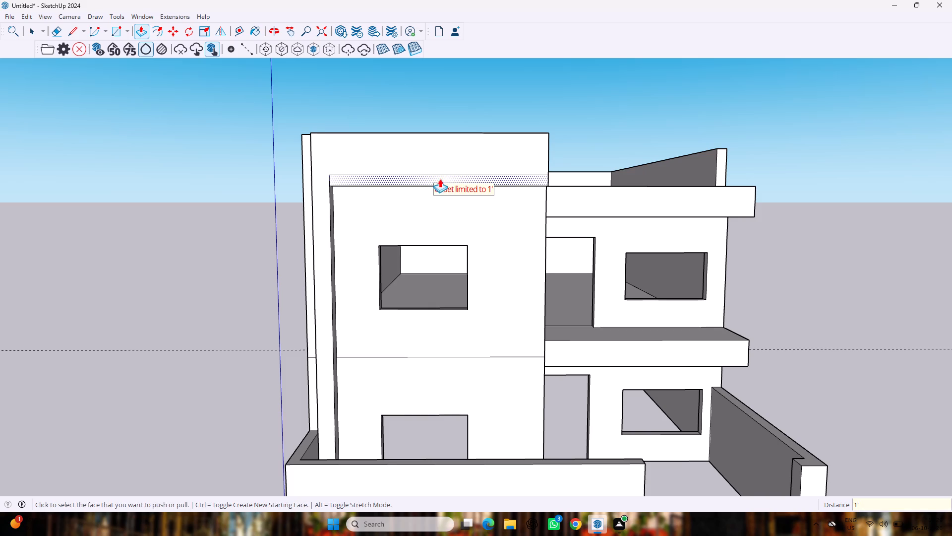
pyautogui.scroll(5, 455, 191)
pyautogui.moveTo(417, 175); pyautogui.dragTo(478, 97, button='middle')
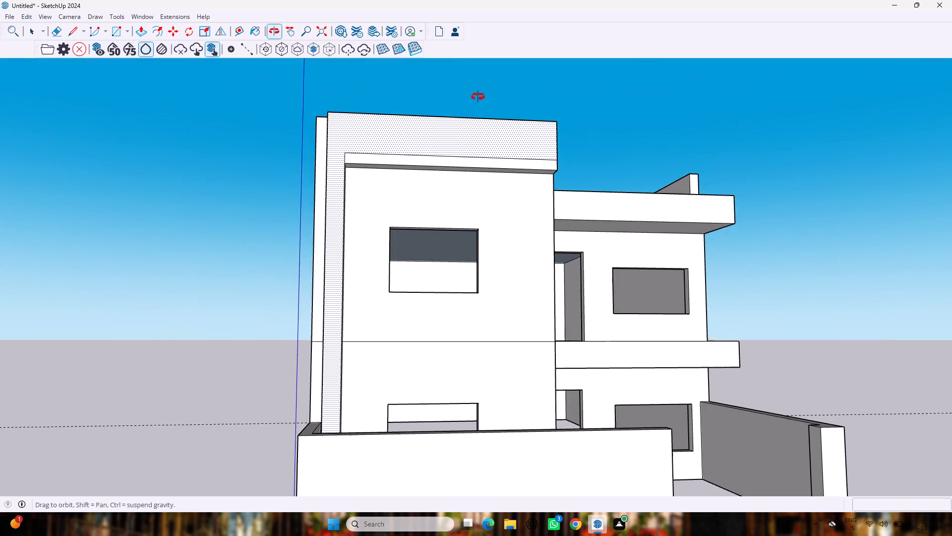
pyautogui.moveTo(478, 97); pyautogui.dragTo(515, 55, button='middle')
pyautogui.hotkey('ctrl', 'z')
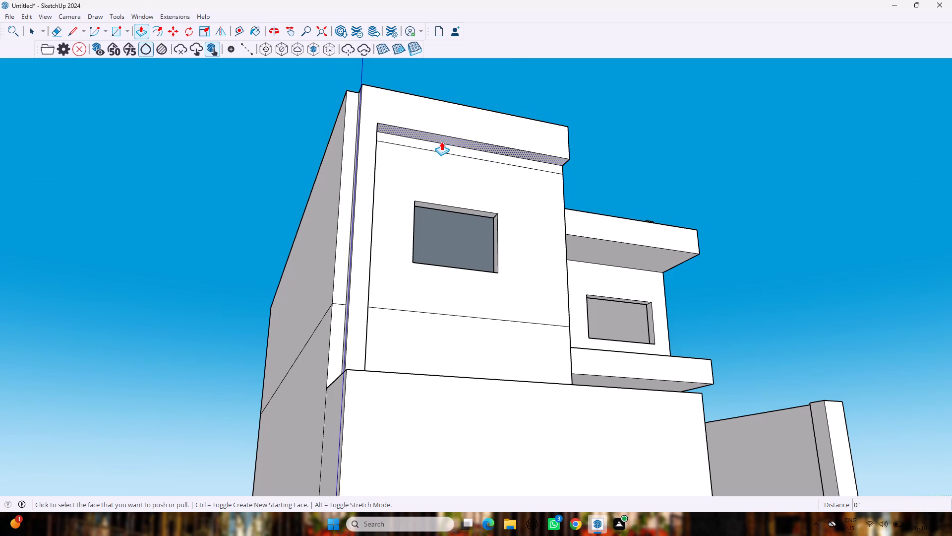
# Extrude the narrow strip beneath the top band outward by 1', flush with the band's face.
pyautogui.scroll(8, 436, 141)
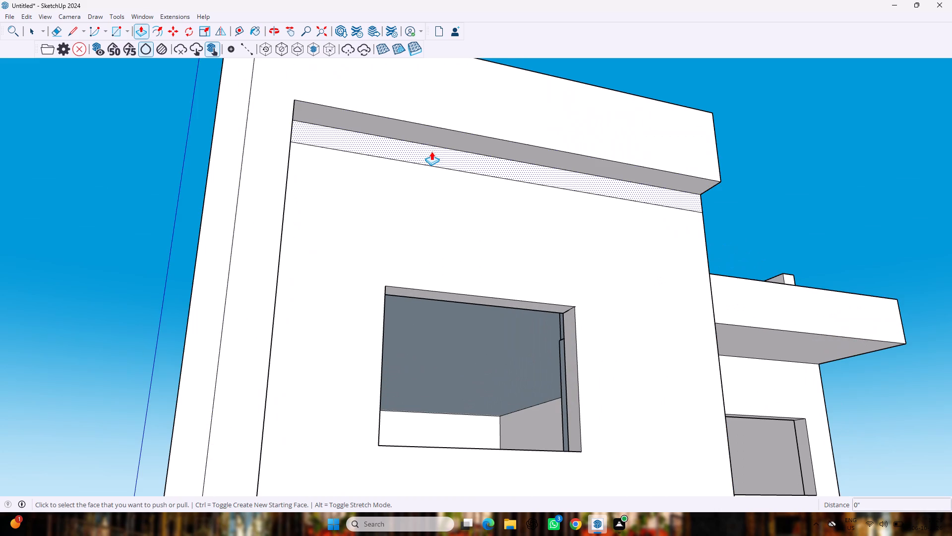
pyautogui.moveTo(431, 151); pyautogui.dragTo(465, 107)
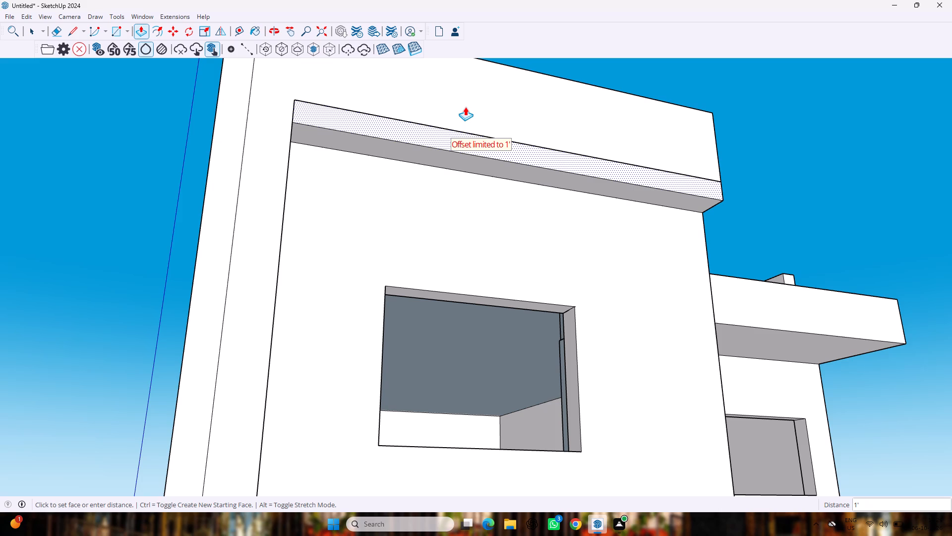
pyautogui.moveTo(465, 107); pyautogui.dragTo(452, 152)
pyautogui.write("5'")
pyautogui.press('Return')
# Extrude the strip's front face a further 5' outward to form a slab projecting over the front window.
pyautogui.scroll(4, 445, 158)
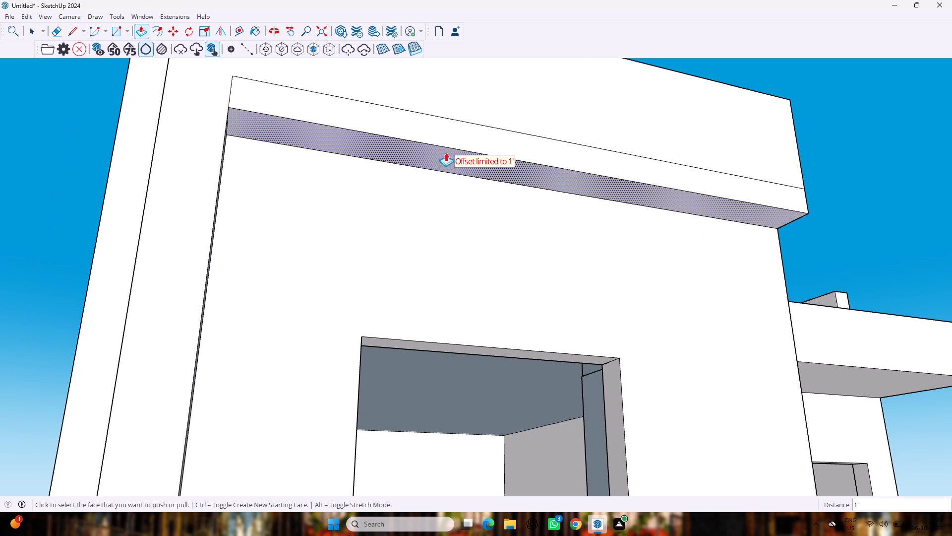
pyautogui.moveTo(455, 139); pyautogui.dragTo(473, 117)
pyautogui.write("5'")
pyautogui.press('Return')
# Push the front face of the projecting slab beneath the top band back by 2'.
pyautogui.scroll(-2, 473, 117)
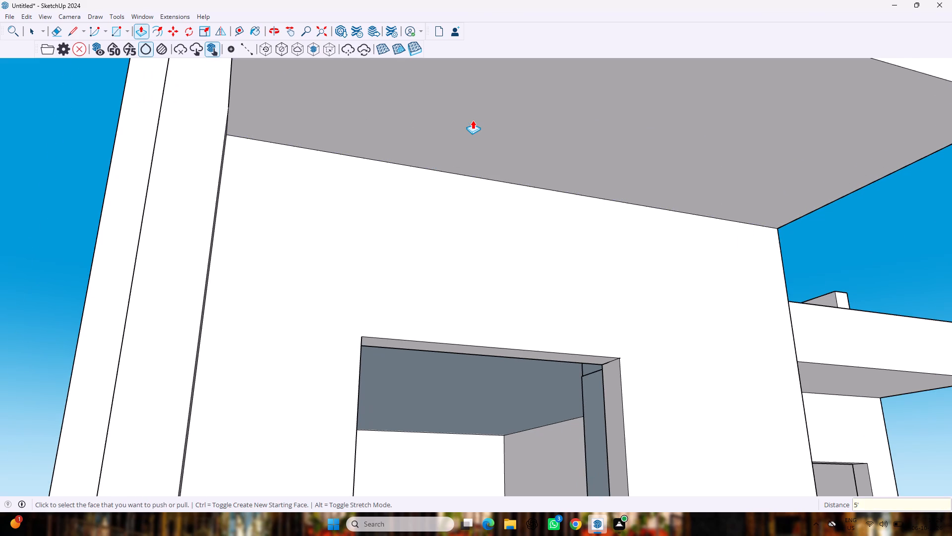
pyautogui.scroll(-8, 473, 120)
pyautogui.moveTo(560, 142); pyautogui.dragTo(537, 294, button='middle')
pyautogui.scroll(-2, 544, 264)
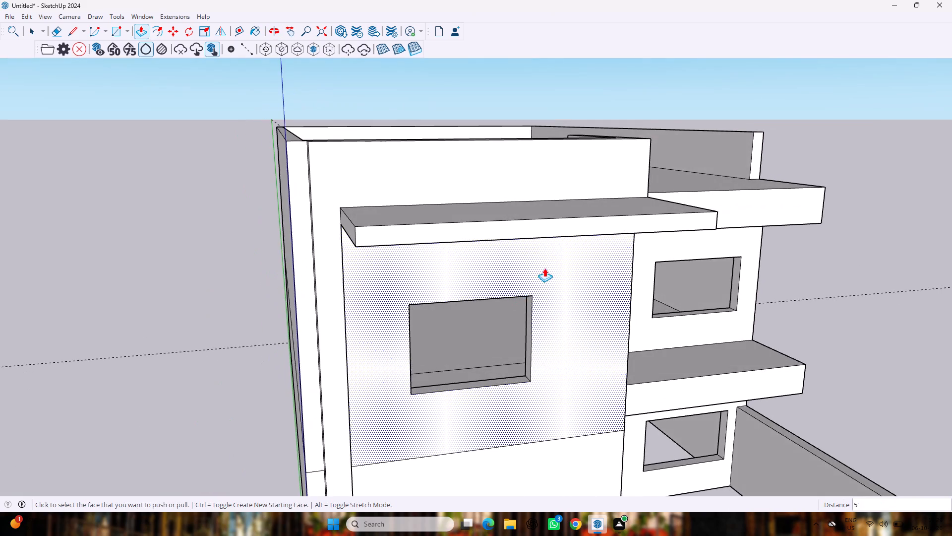
pyautogui.scroll(-5, 544, 268)
pyautogui.moveTo(951, 235); pyautogui.dragTo(795, 242, button='middle')
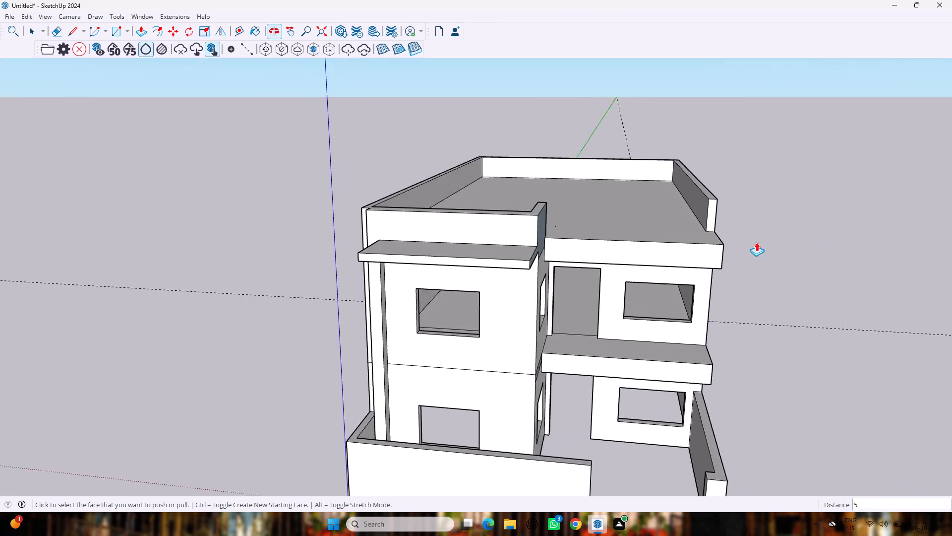
pyautogui.scroll(3, 705, 254)
pyautogui.scroll(3, 489, 289)
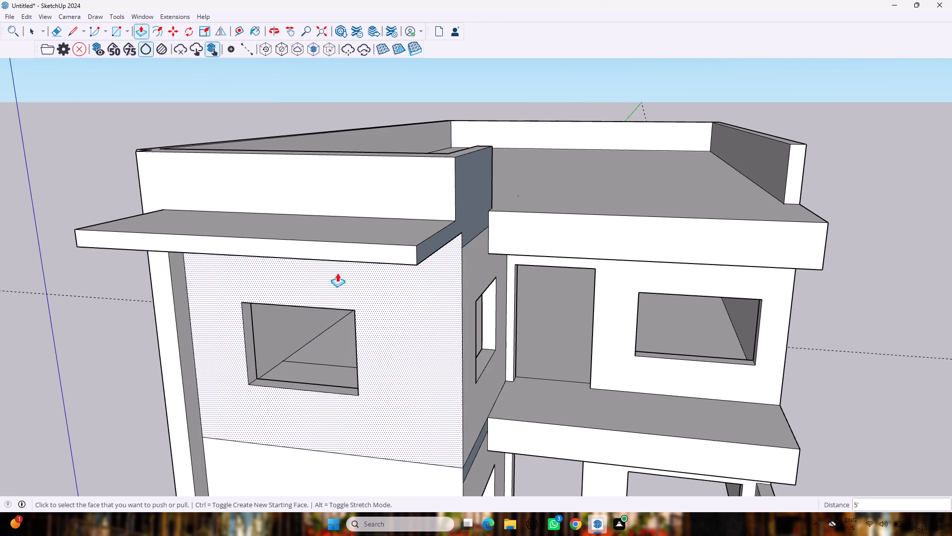
pyautogui.moveTo(355, 247); pyautogui.dragTo(363, 244)
pyautogui.write("2'")
pyautogui.press('Return')
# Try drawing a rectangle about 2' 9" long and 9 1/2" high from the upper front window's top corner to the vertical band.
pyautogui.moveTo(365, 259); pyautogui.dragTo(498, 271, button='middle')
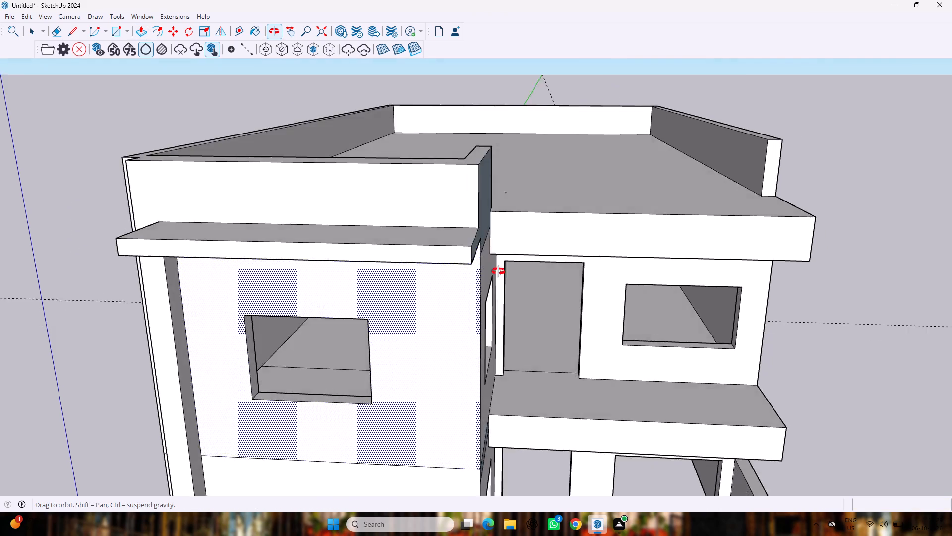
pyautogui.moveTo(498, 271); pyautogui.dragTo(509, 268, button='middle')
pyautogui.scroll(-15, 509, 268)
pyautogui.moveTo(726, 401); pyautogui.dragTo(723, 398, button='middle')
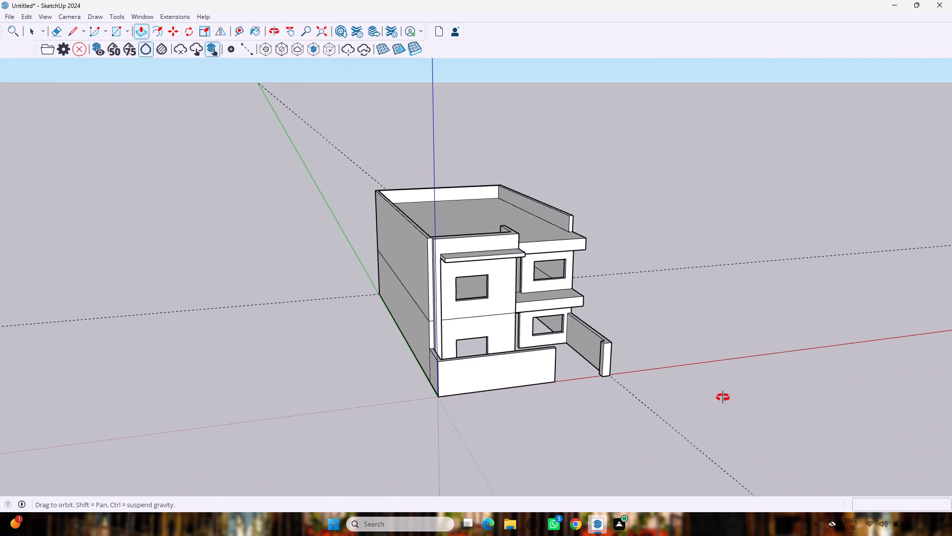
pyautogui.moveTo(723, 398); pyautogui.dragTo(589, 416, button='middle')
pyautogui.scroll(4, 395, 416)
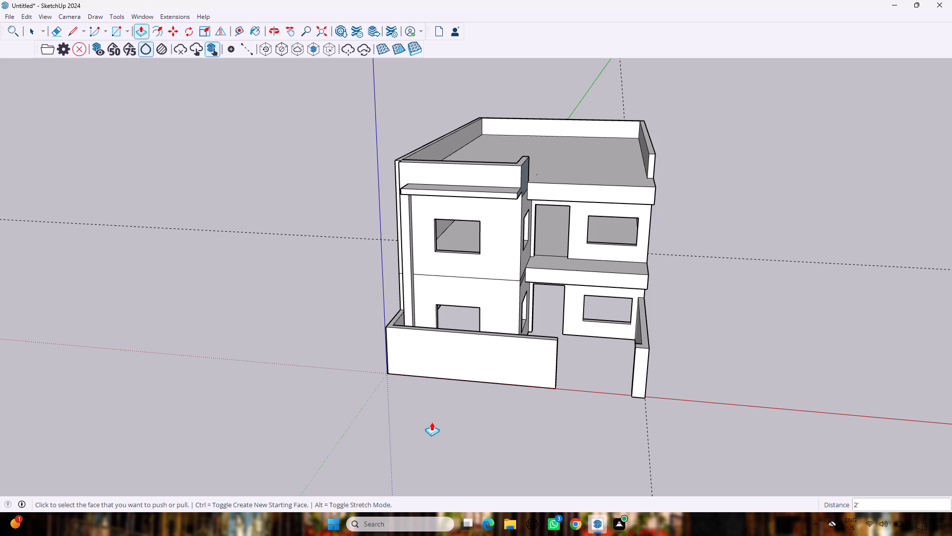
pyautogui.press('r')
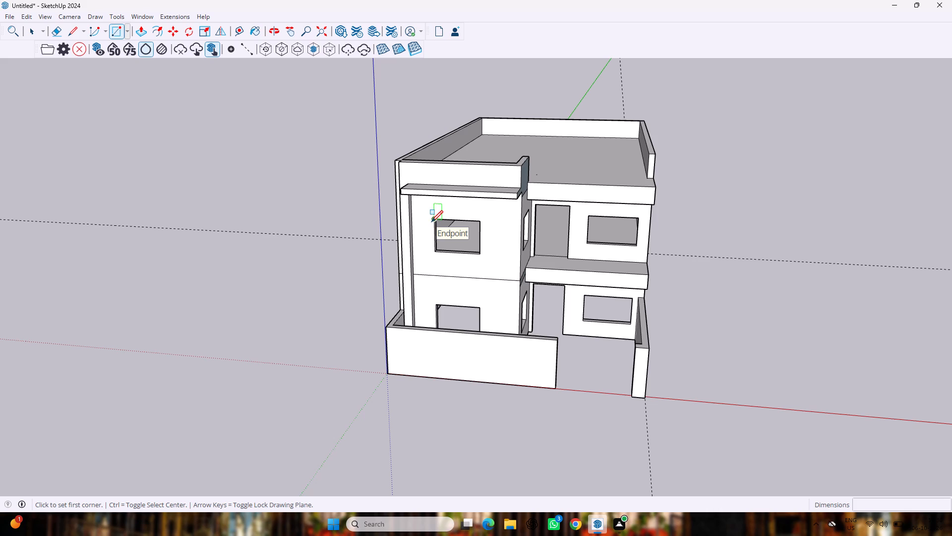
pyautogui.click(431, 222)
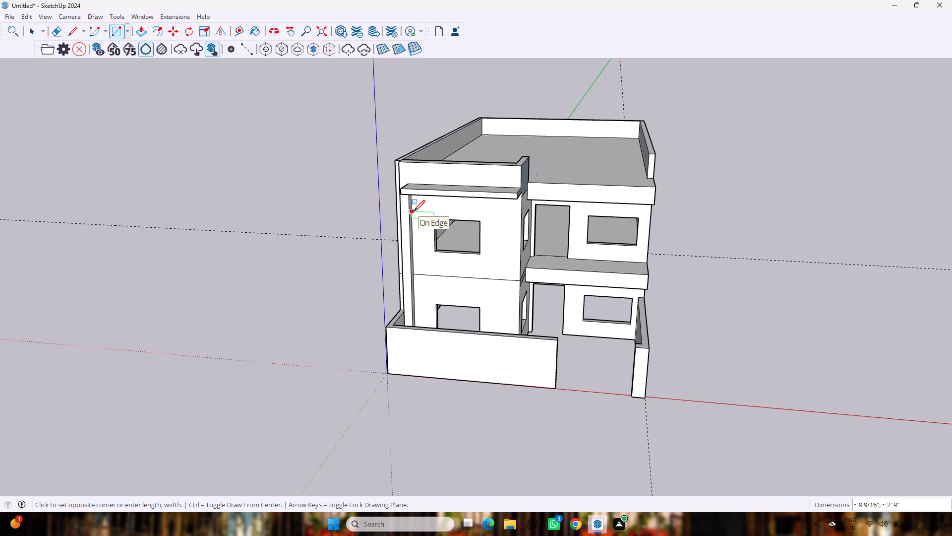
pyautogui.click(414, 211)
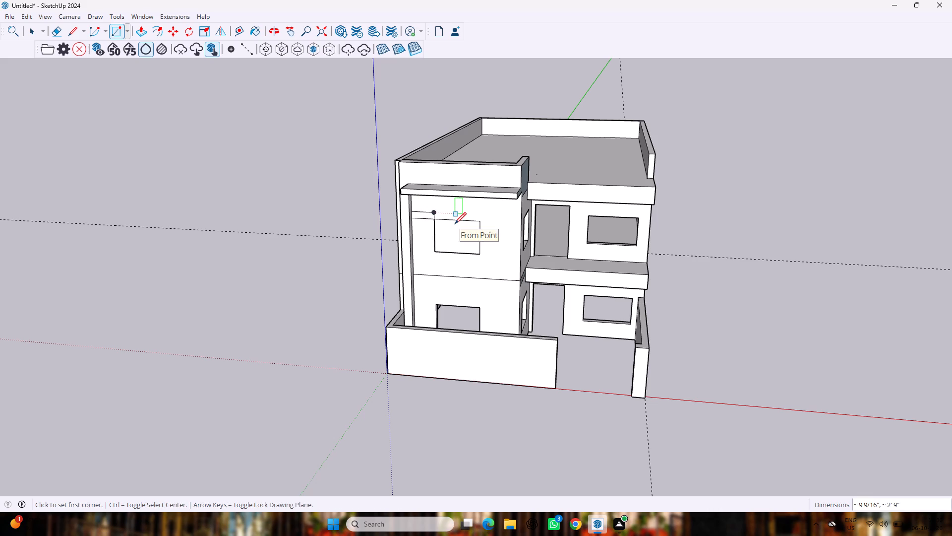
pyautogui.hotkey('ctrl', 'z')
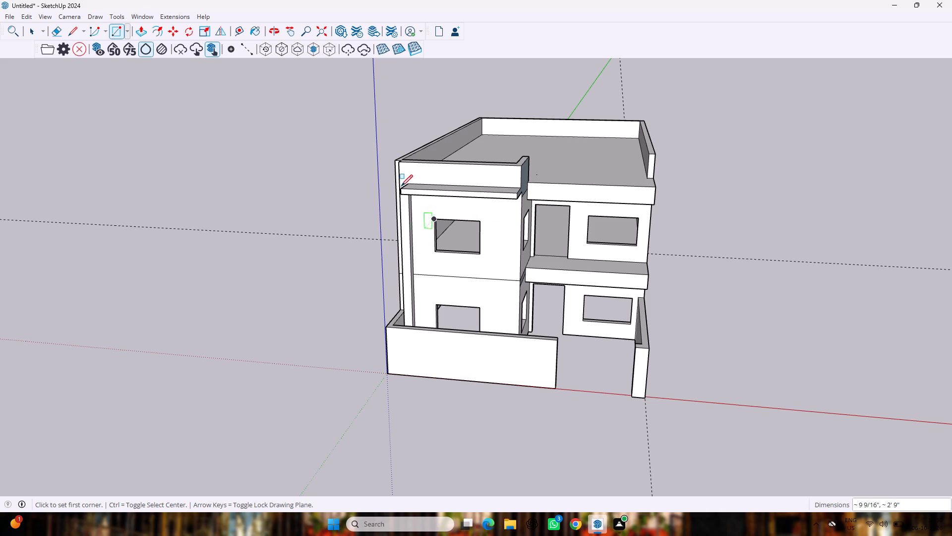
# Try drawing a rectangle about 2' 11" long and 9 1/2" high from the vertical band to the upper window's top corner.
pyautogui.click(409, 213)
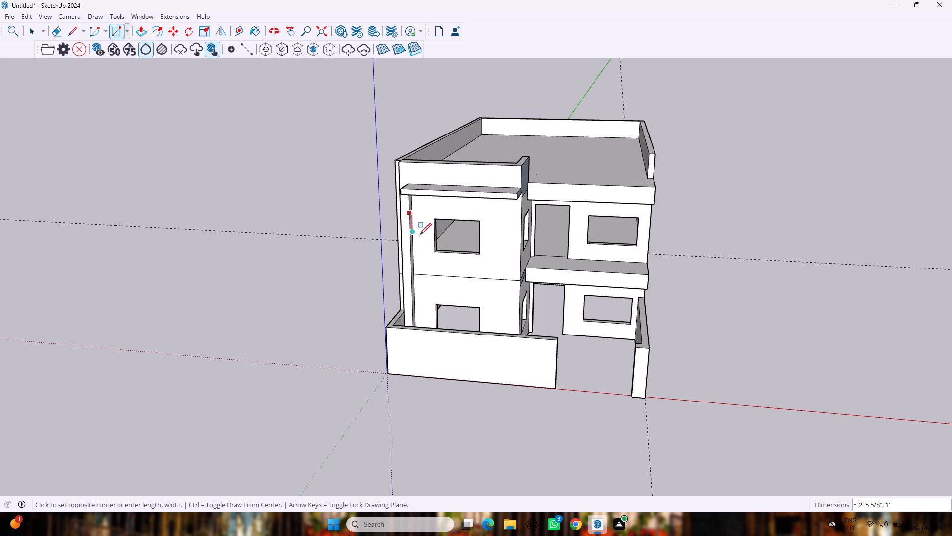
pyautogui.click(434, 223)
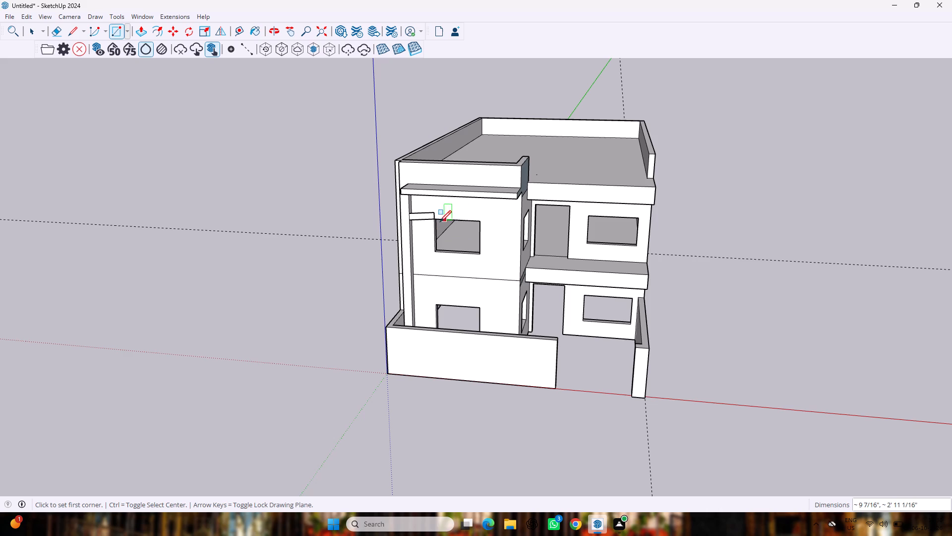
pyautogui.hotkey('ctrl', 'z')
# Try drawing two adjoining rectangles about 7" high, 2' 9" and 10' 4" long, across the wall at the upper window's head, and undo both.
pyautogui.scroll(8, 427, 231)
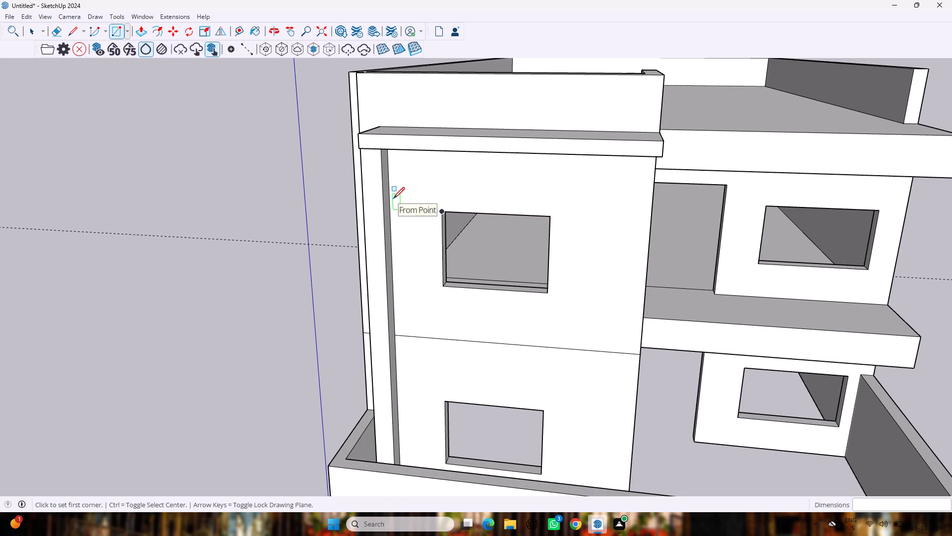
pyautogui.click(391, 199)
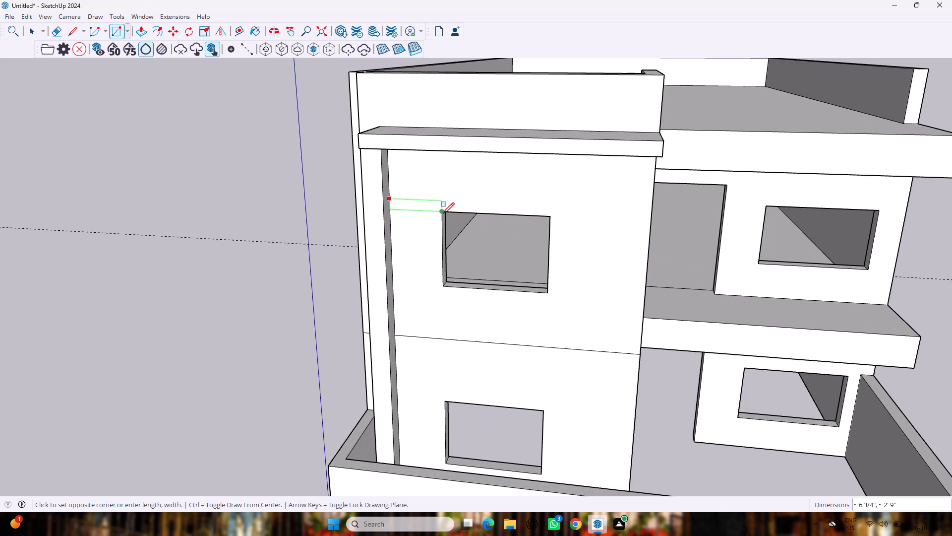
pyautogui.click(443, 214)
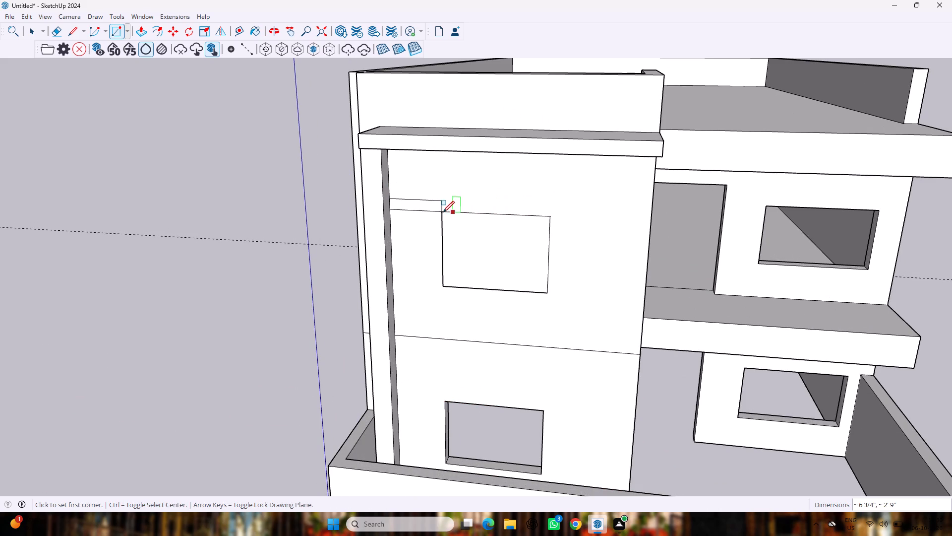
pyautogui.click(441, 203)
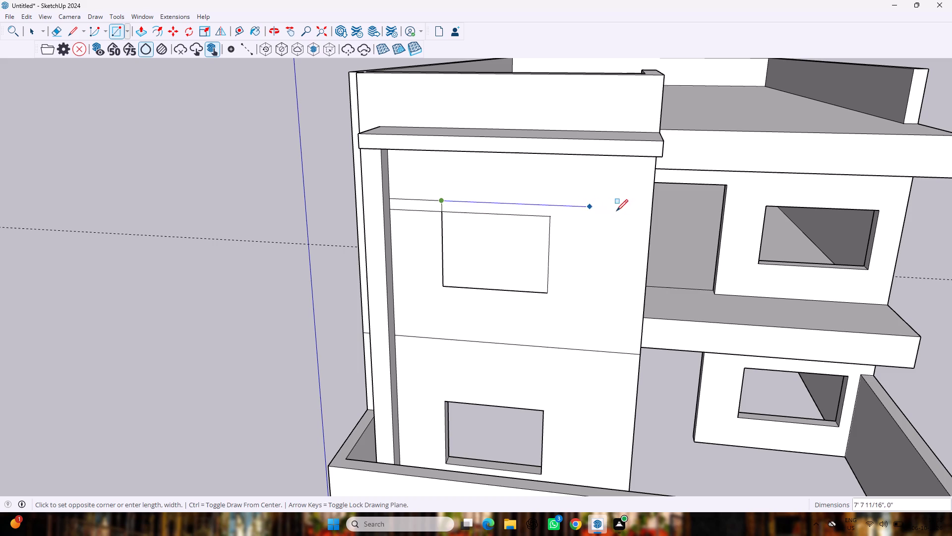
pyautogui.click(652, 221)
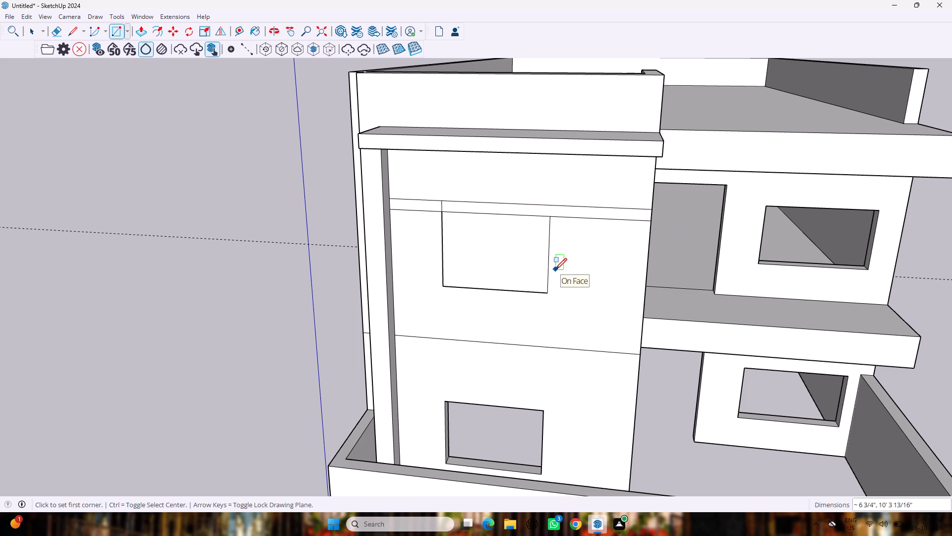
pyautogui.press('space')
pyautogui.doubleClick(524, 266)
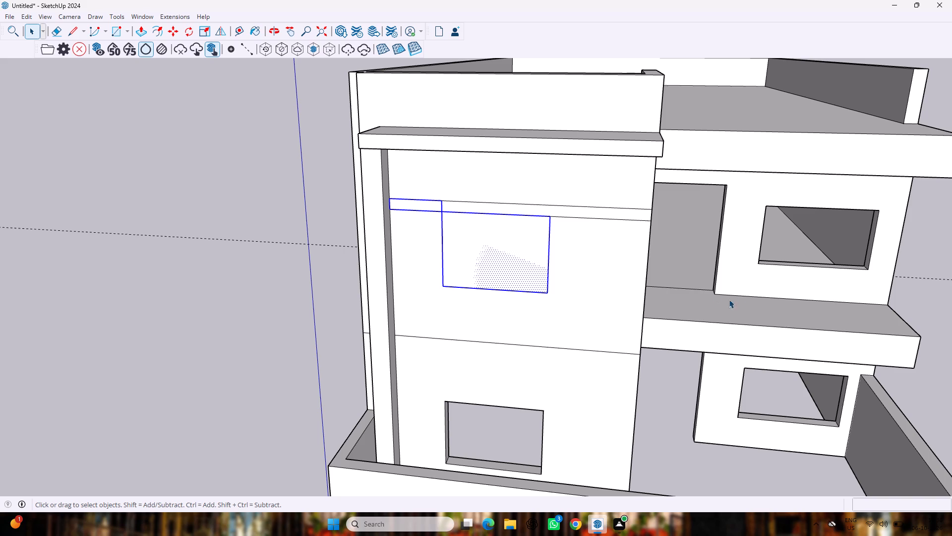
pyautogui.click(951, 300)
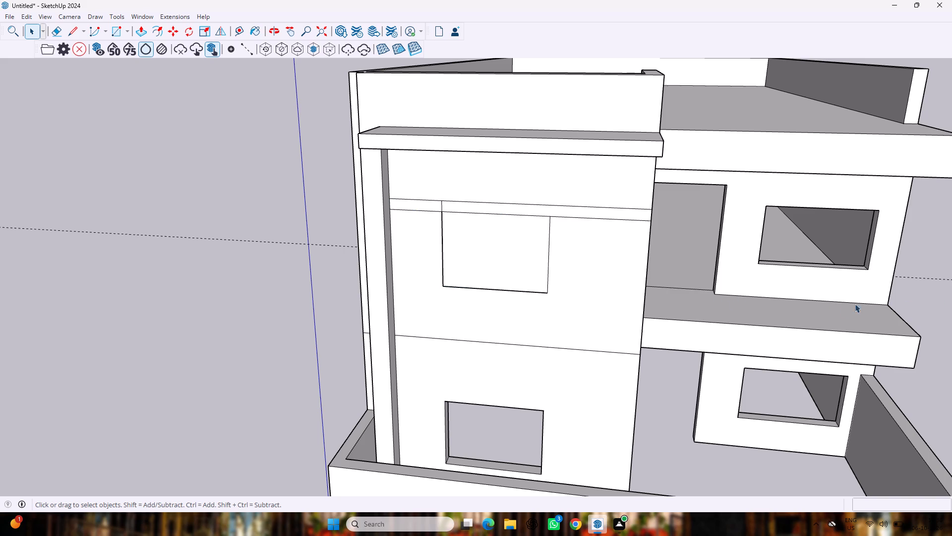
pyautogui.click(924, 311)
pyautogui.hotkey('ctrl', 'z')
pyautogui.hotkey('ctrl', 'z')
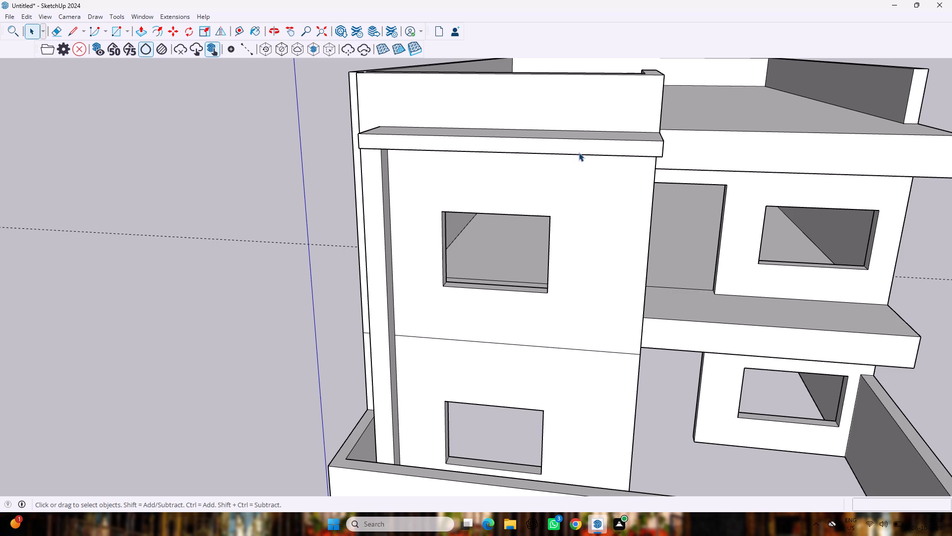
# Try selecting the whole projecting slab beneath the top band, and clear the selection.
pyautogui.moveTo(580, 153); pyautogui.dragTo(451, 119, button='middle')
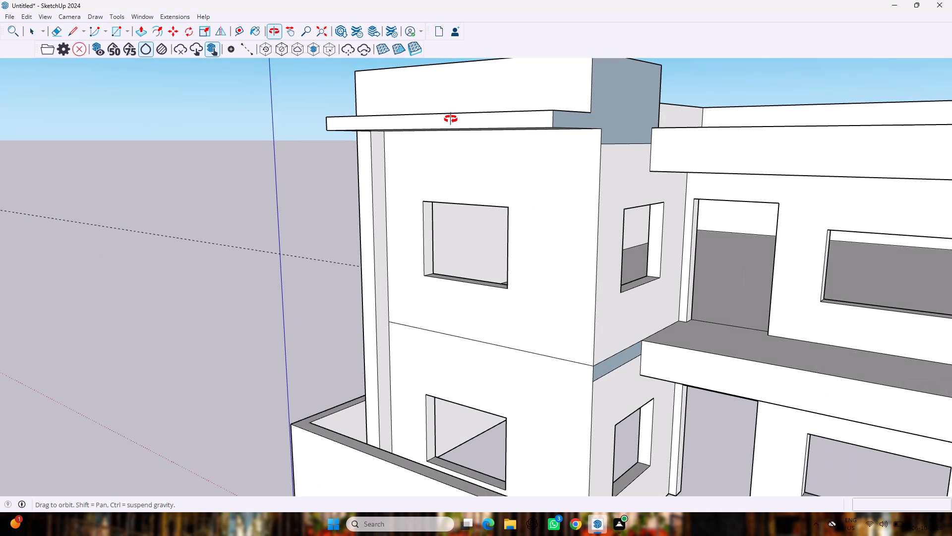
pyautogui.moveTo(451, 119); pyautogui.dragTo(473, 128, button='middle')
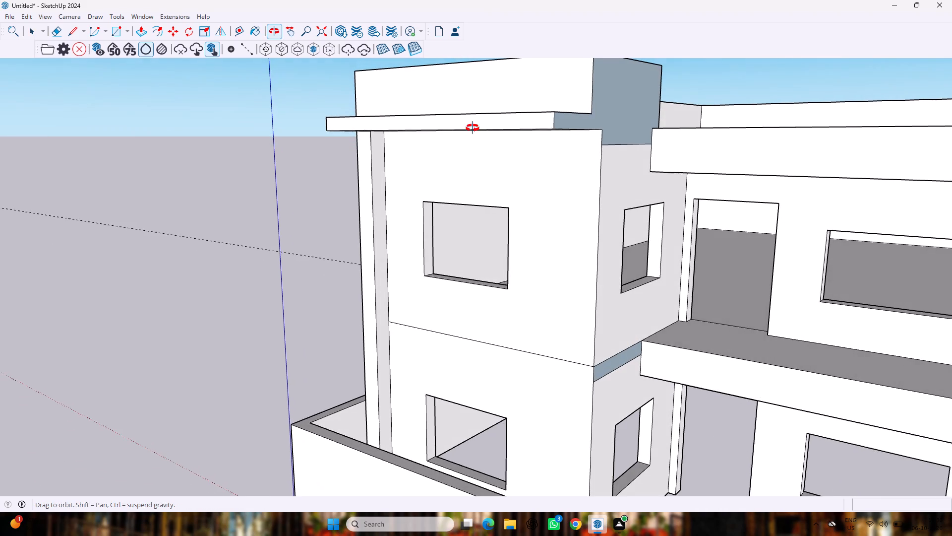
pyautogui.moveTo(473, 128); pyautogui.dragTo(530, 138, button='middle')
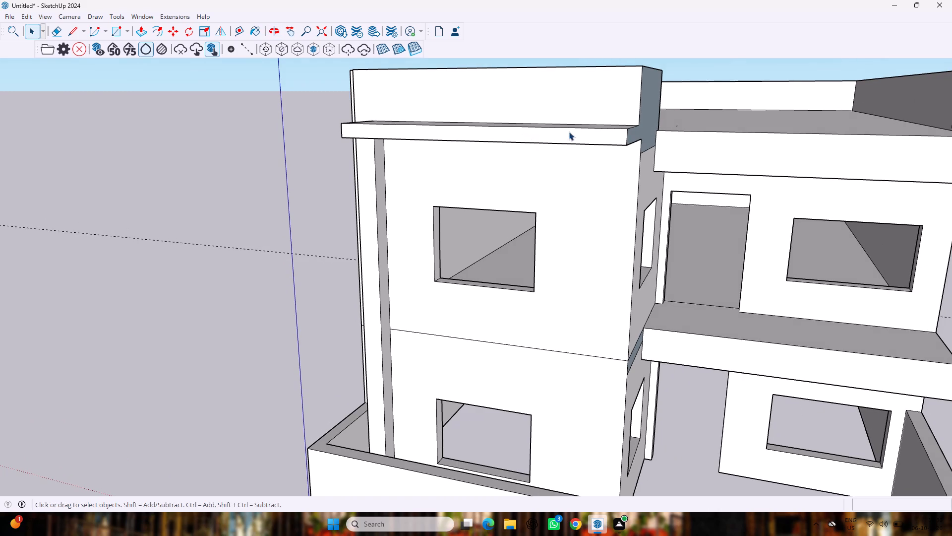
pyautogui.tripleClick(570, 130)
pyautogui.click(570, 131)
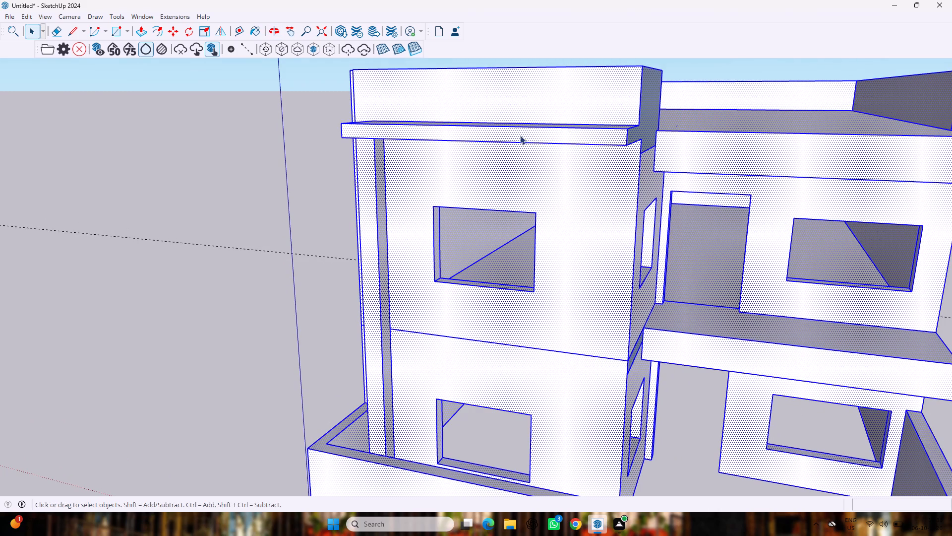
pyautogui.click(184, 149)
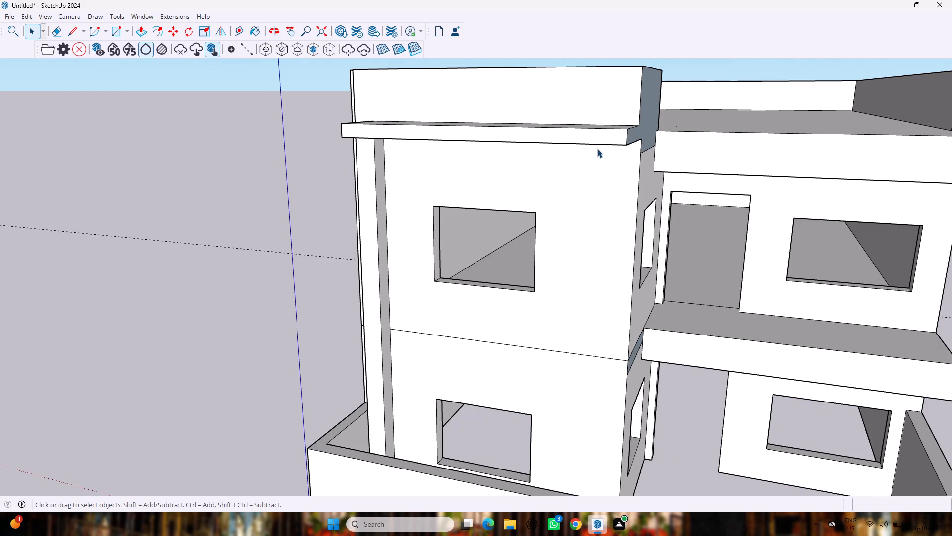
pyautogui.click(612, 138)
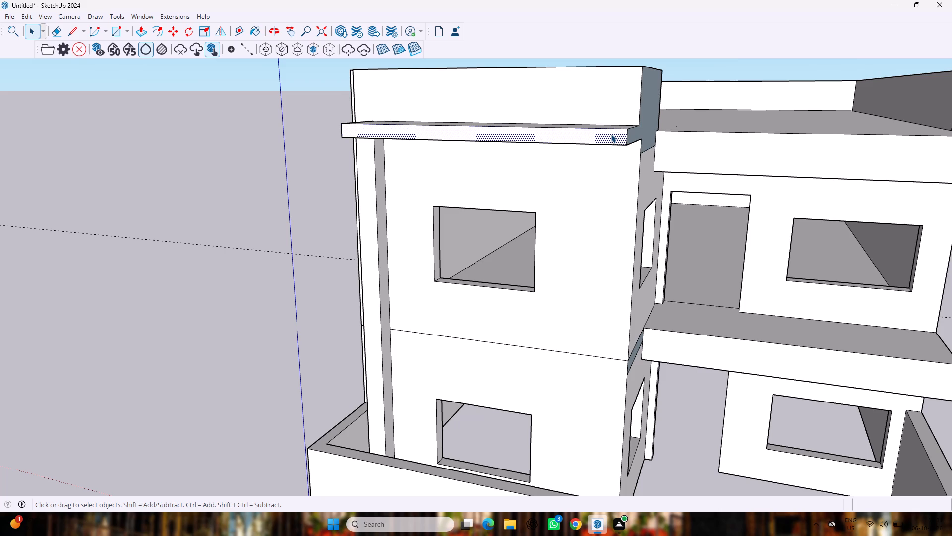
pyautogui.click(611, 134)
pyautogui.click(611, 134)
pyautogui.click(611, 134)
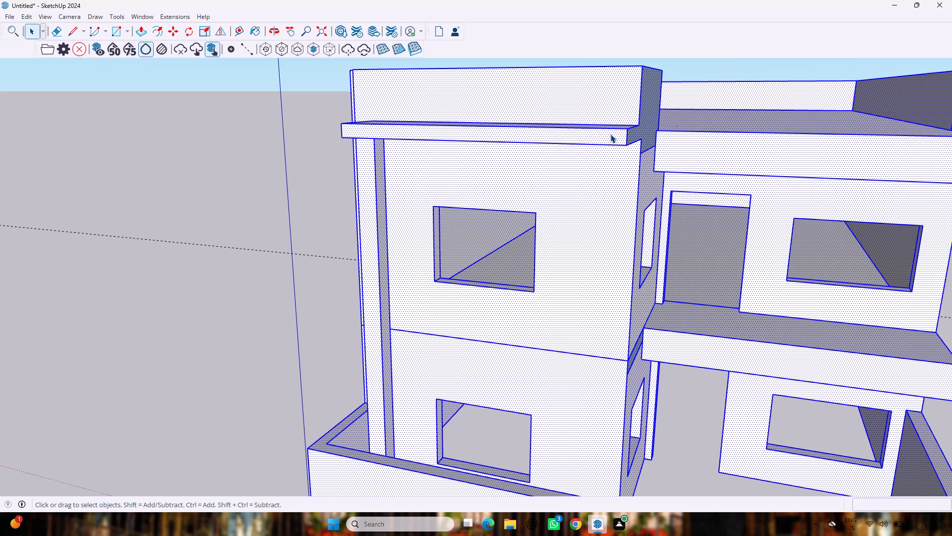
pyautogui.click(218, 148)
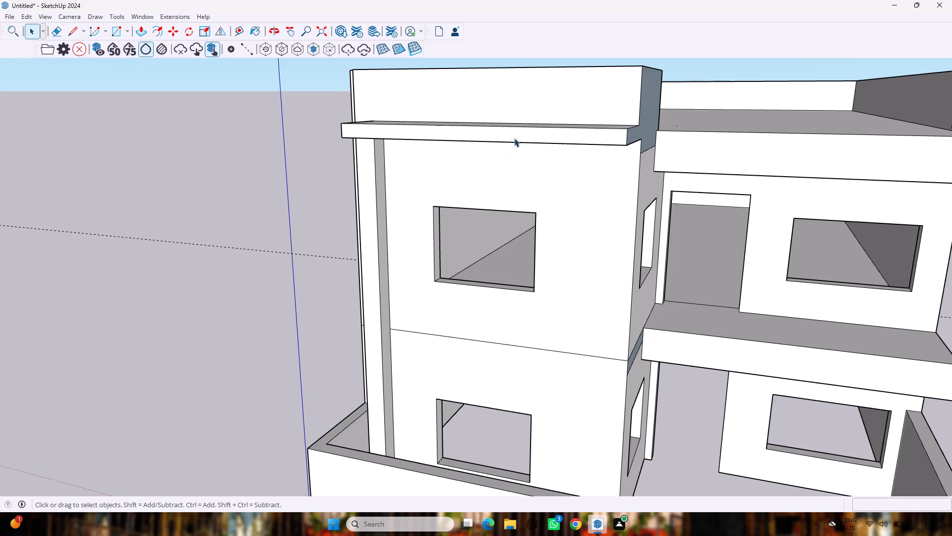
# Examine the front facade, projecting slab and roof parapet from the side, from above and from the front.
pyautogui.moveTo(131, 173); pyautogui.dragTo(363, 203, button='middle')
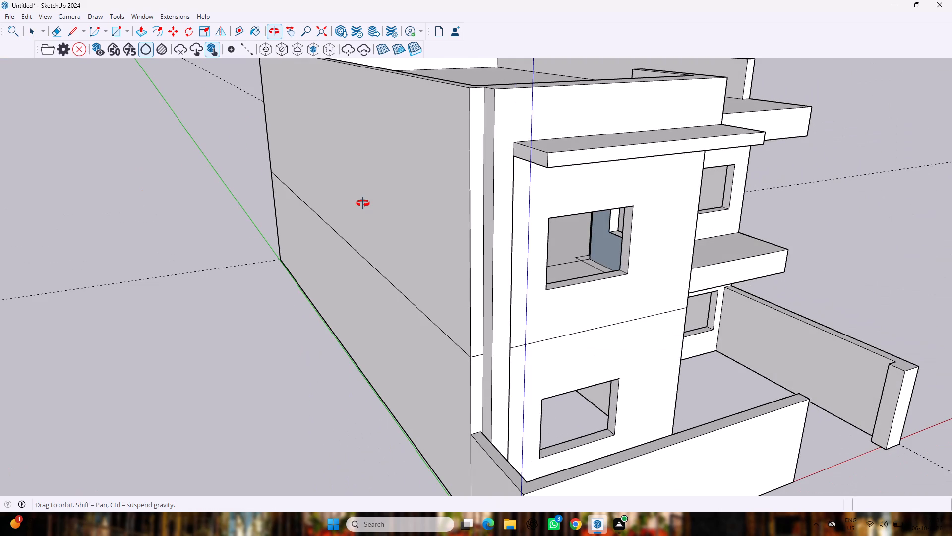
pyautogui.moveTo(363, 203); pyautogui.dragTo(368, 245, button='middle')
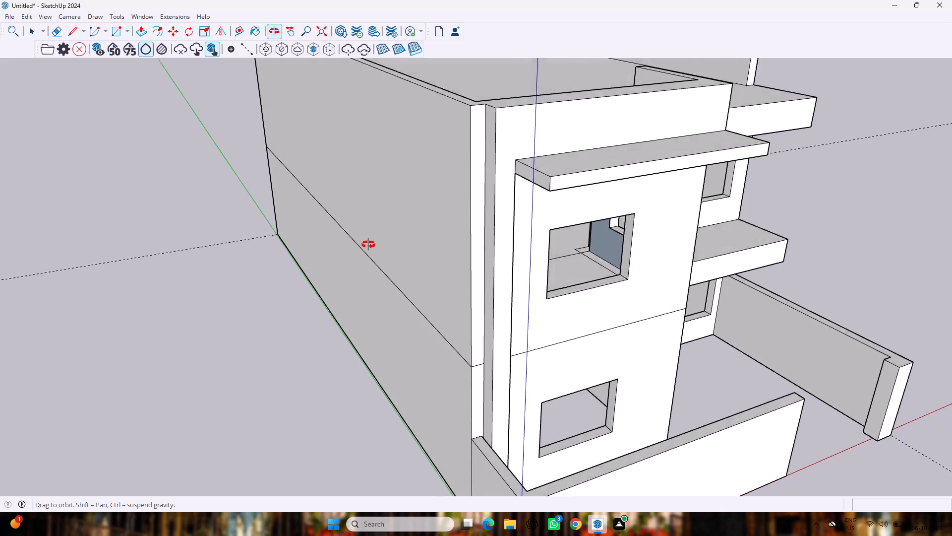
pyautogui.moveTo(368, 245); pyautogui.dragTo(369, 246, button='middle')
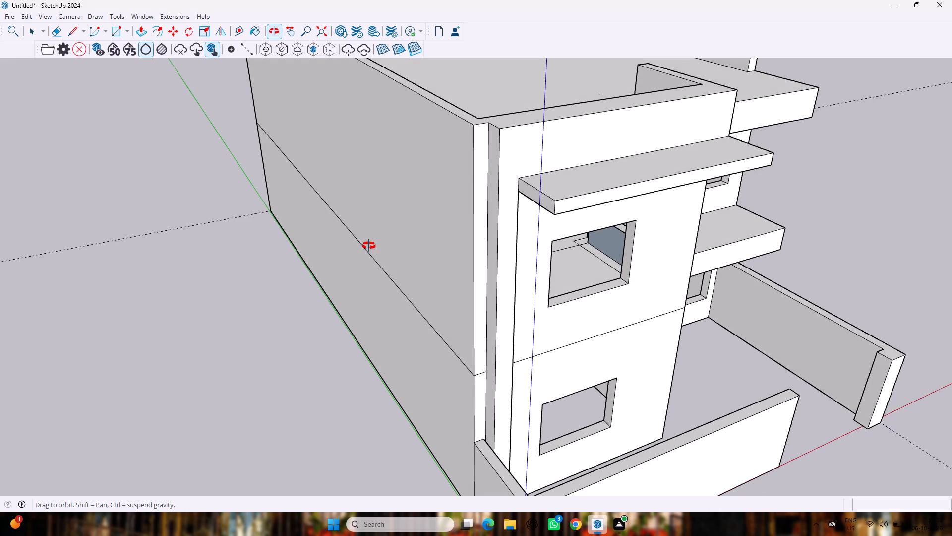
pyautogui.moveTo(369, 246); pyautogui.dragTo(322, 239, button='middle')
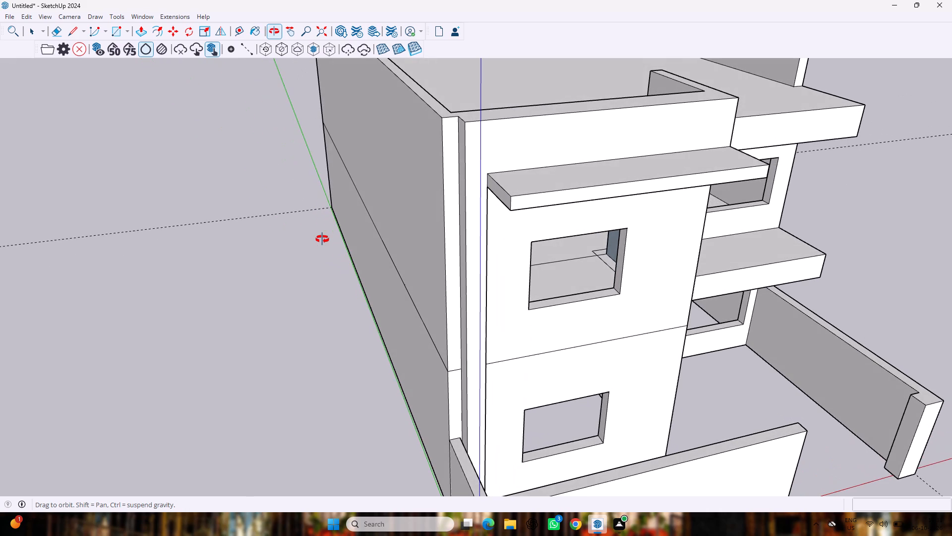
pyautogui.moveTo(322, 239); pyautogui.dragTo(108, 219, button='middle')
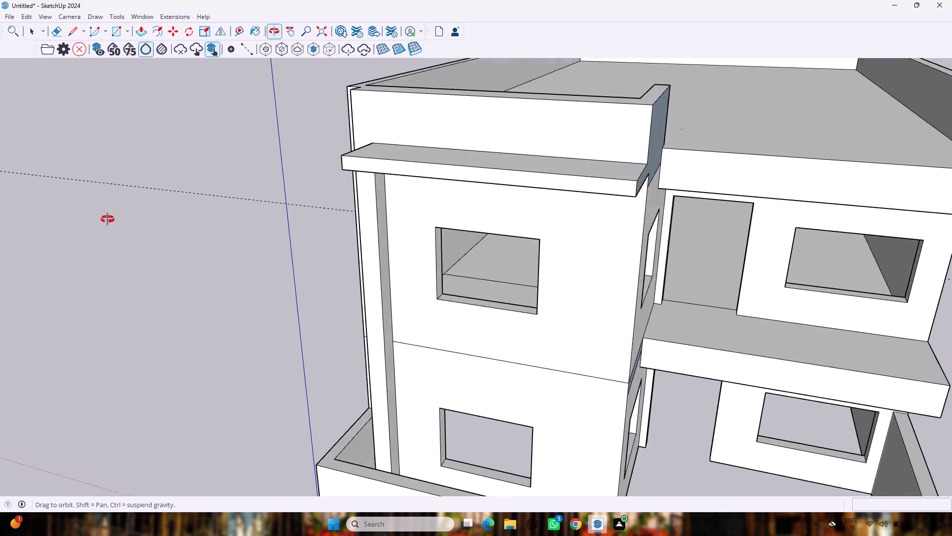
pyautogui.moveTo(108, 219); pyautogui.dragTo(103, 217, button='middle')
pyautogui.moveTo(370, 213); pyautogui.dragTo(393, 271, button='middle')
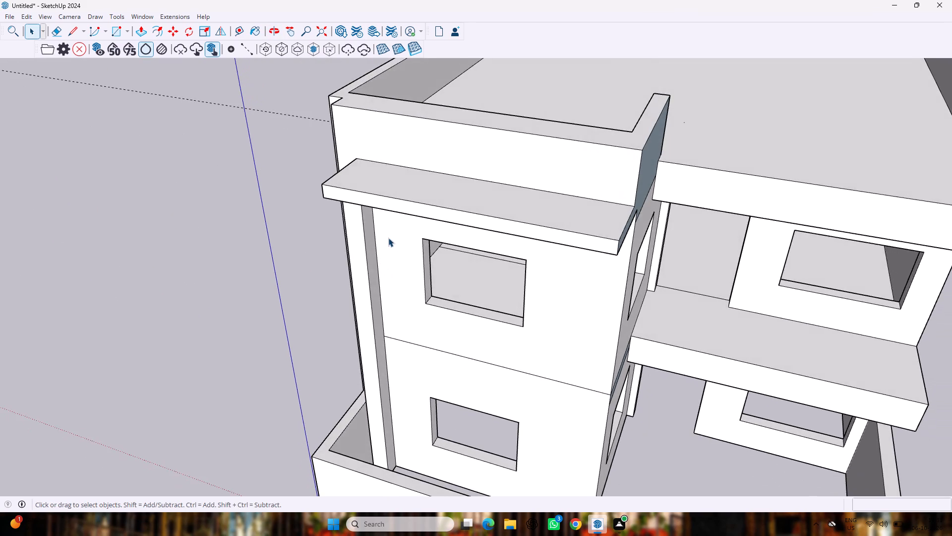
pyautogui.scroll(-10, 388, 238)
pyautogui.moveTo(347, 371); pyautogui.dragTo(358, 335, button='middle')
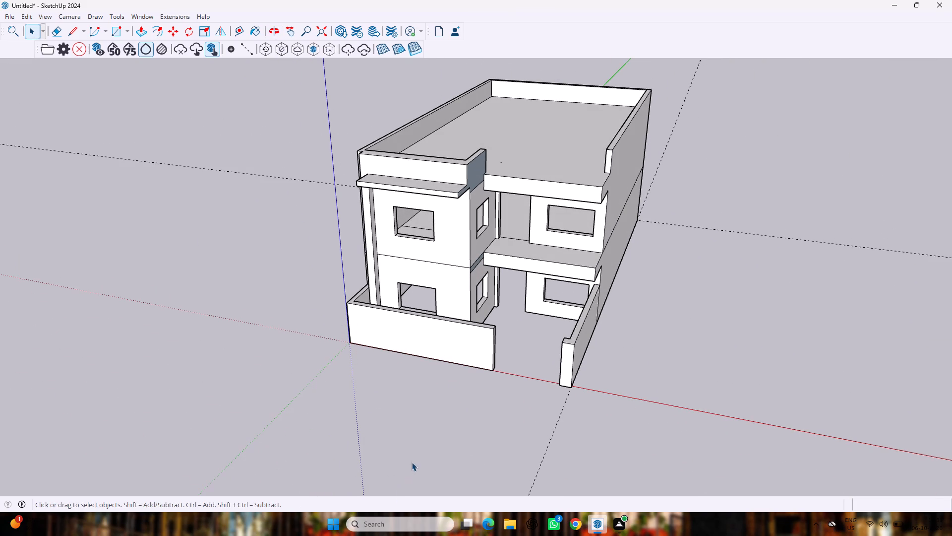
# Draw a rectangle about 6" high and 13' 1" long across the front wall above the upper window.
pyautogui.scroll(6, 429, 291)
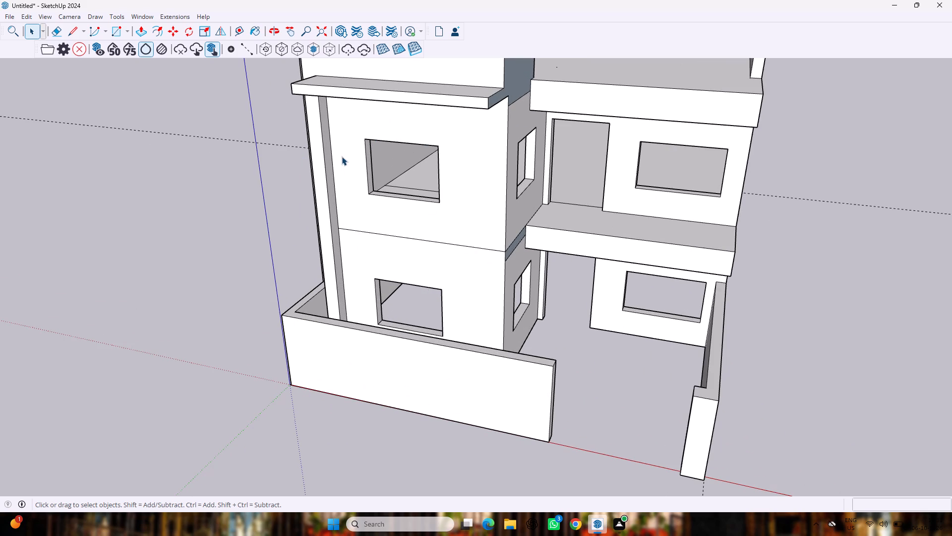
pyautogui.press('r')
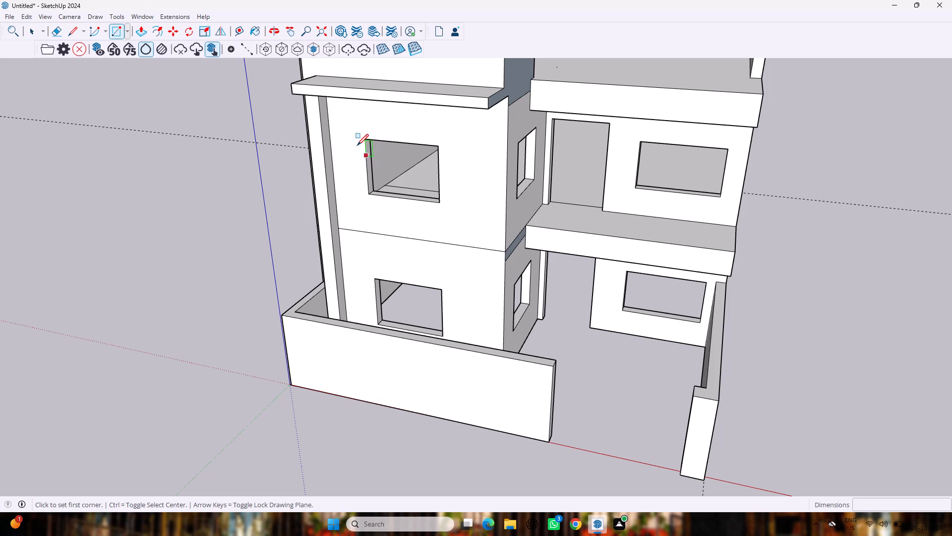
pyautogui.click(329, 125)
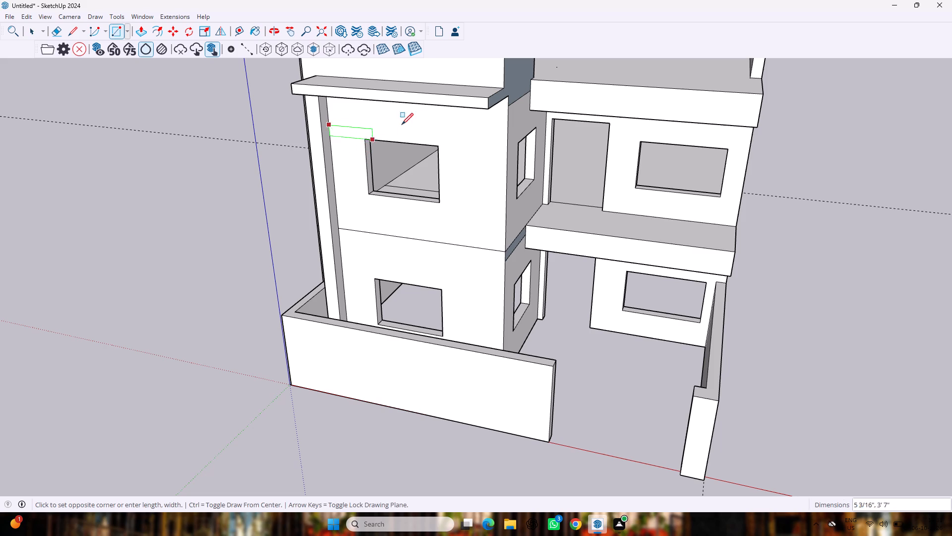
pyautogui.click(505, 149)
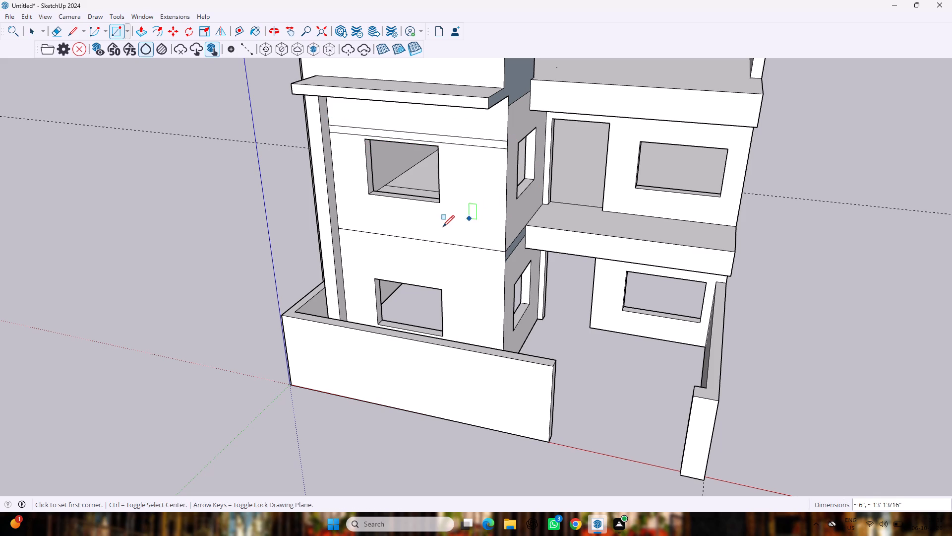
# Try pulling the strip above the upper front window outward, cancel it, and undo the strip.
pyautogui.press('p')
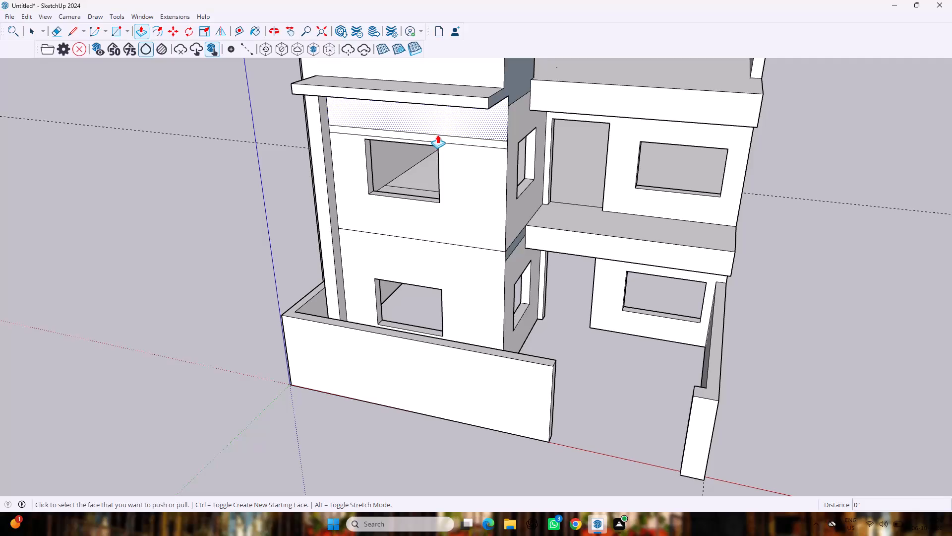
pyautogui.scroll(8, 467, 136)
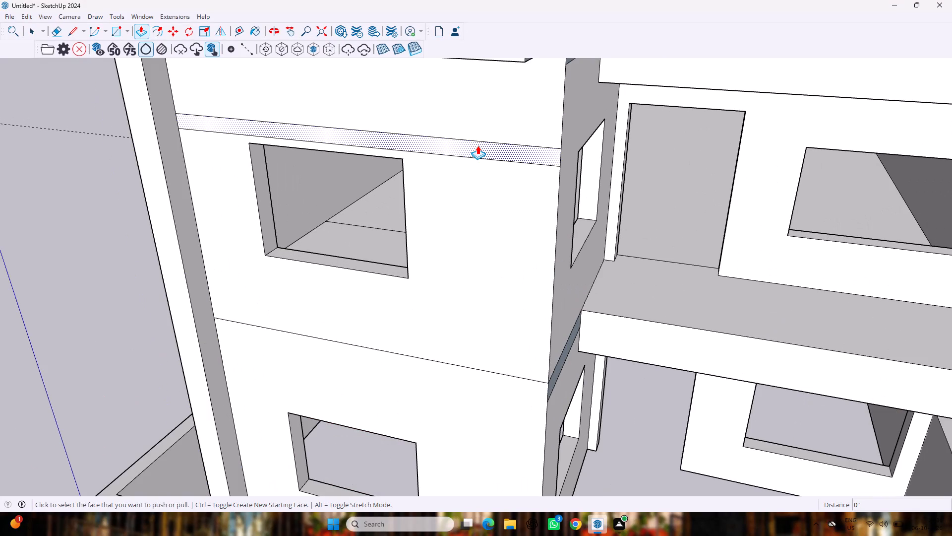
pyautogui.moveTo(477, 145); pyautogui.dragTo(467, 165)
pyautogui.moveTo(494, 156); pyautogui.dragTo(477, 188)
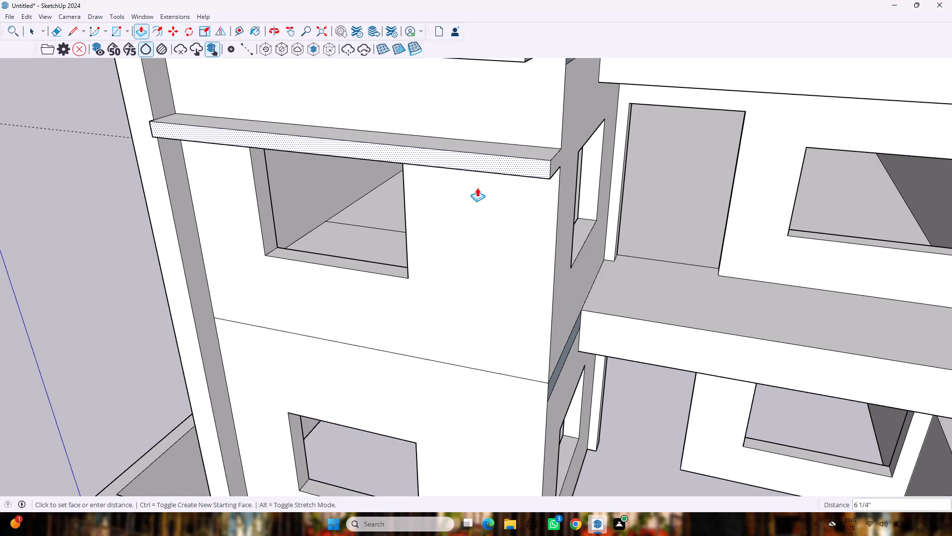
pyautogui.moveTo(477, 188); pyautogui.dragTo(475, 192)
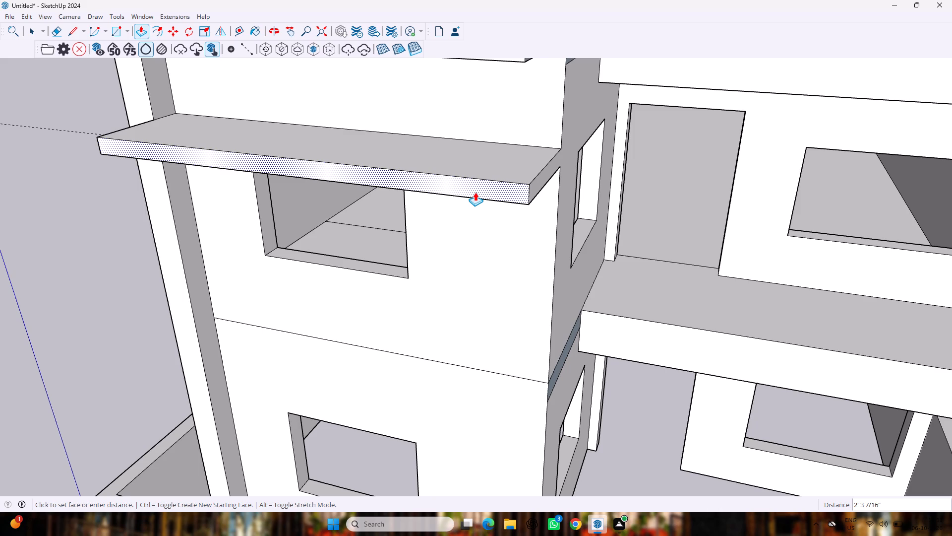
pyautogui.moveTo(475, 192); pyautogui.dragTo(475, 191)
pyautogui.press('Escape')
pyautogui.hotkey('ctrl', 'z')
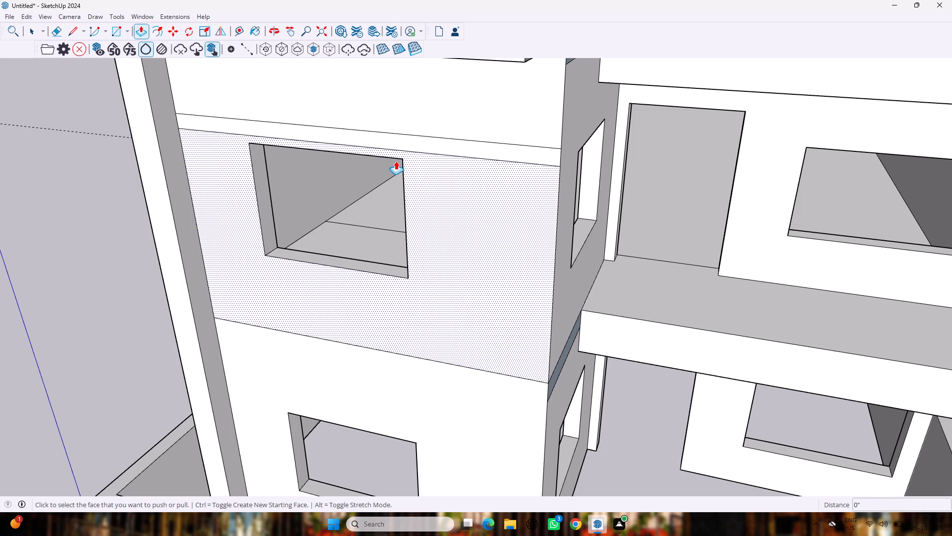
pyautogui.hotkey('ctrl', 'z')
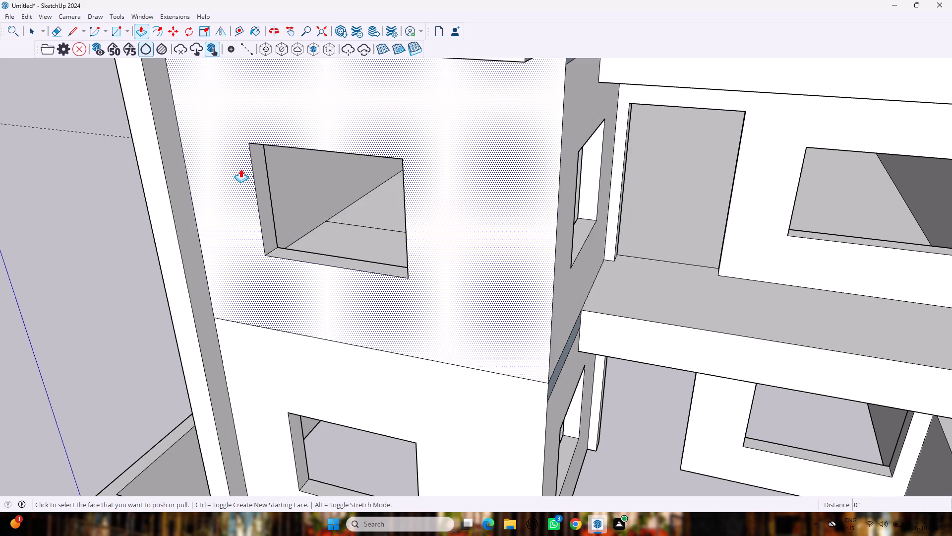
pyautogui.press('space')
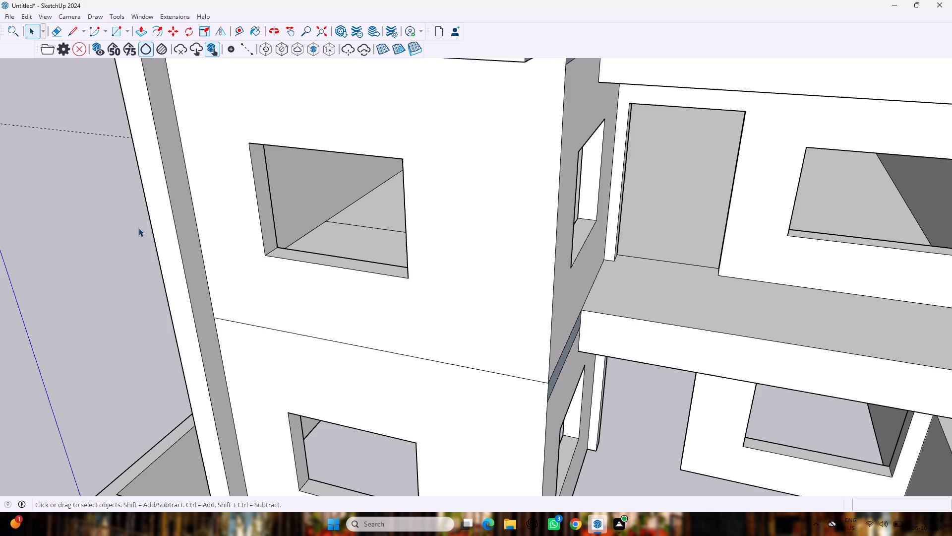
# Draw a rectangle about 3 3/8" high and 13' 1" long across the front wall above the upper window.
pyautogui.press('r')
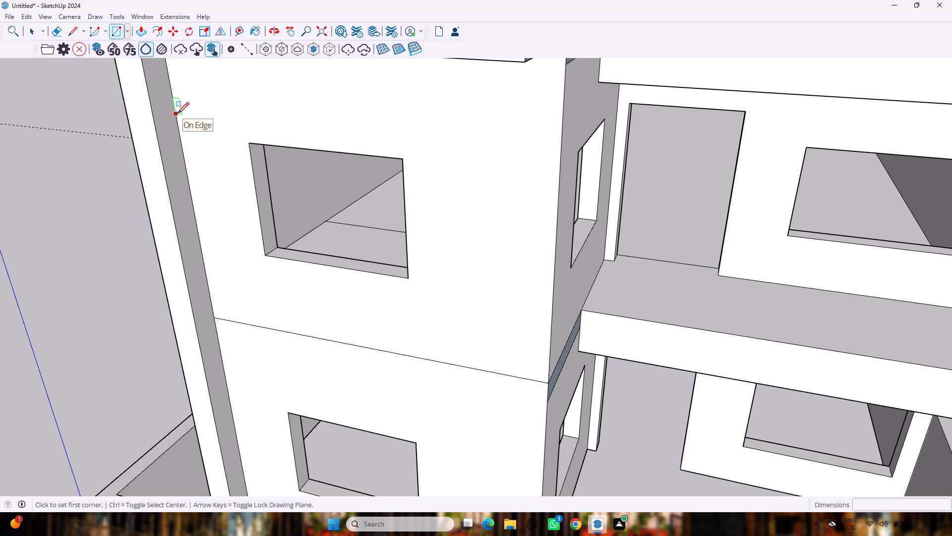
pyautogui.click(178, 114)
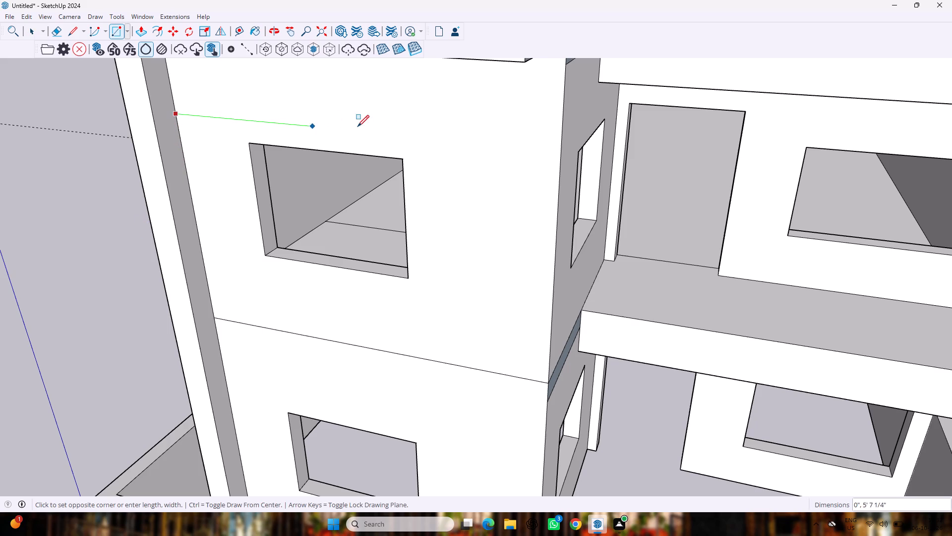
pyautogui.click(561, 159)
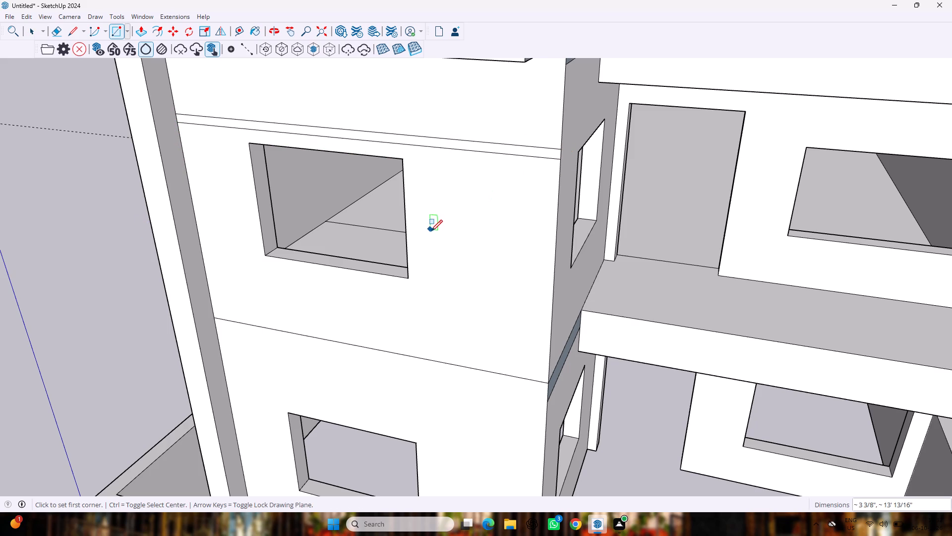
# Continue the strip around the corner with a rectangle about 3 13/16" high and 10' 3" long above the upper side window.
pyautogui.click(560, 150)
pyautogui.moveTo(596, 110); pyautogui.dragTo(517, 114, button='middle')
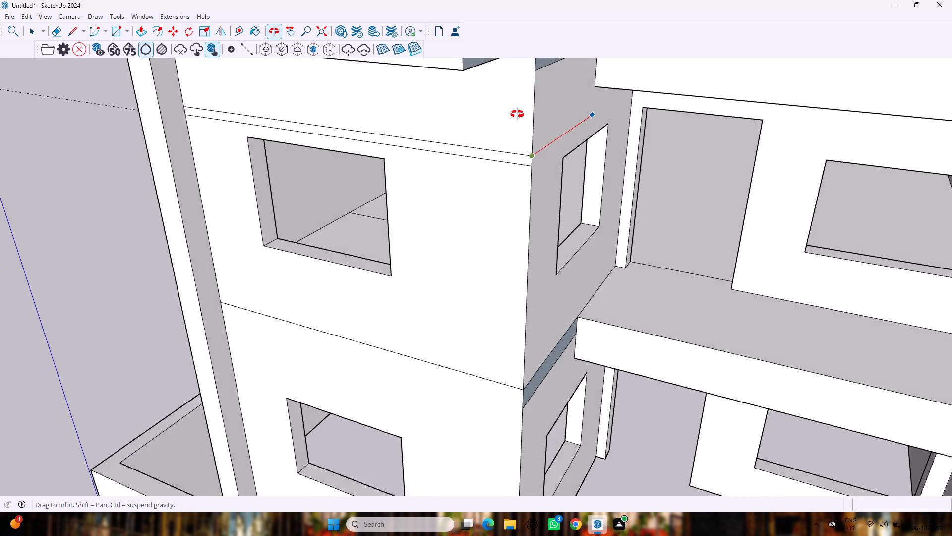
pyautogui.moveTo(517, 114); pyautogui.dragTo(429, 122, button='middle')
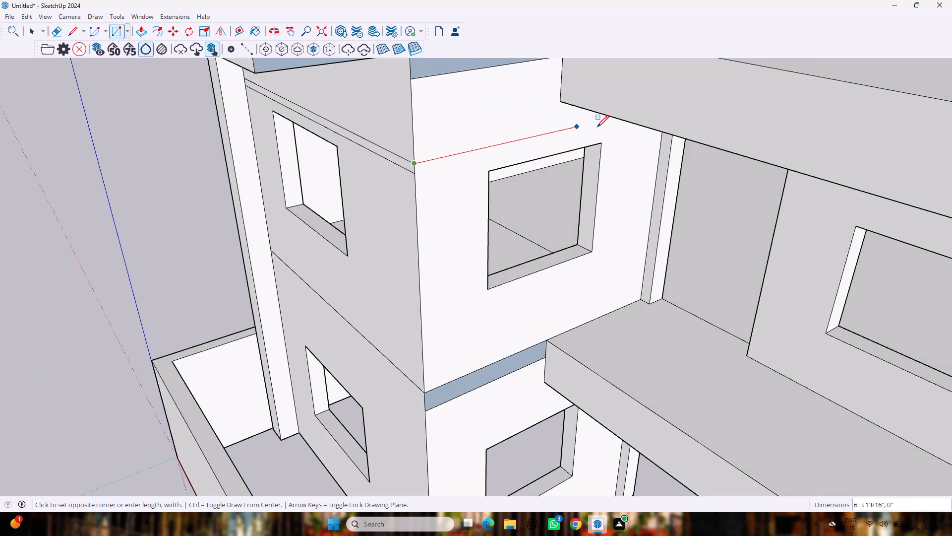
pyautogui.scroll(-5, 652, 150)
pyautogui.scroll(1, 648, 143)
pyautogui.scroll(-1, 648, 143)
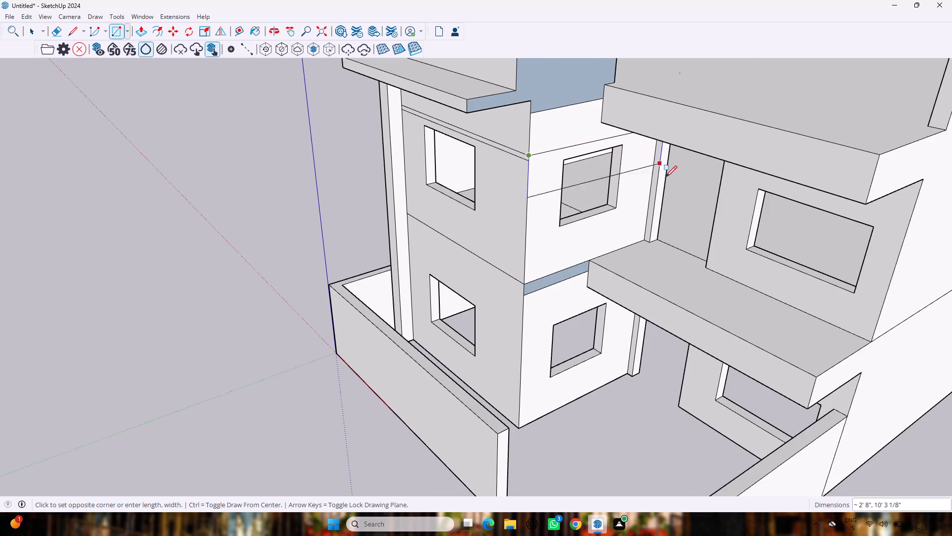
pyautogui.moveTo(666, 177); pyautogui.dragTo(579, 106, button='middle')
pyautogui.scroll(1, 577, 106)
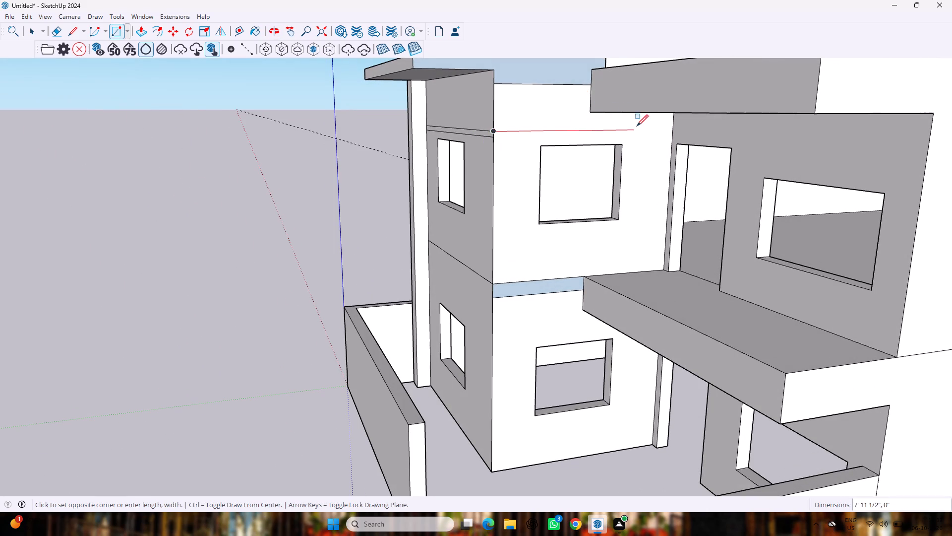
pyautogui.click(672, 135)
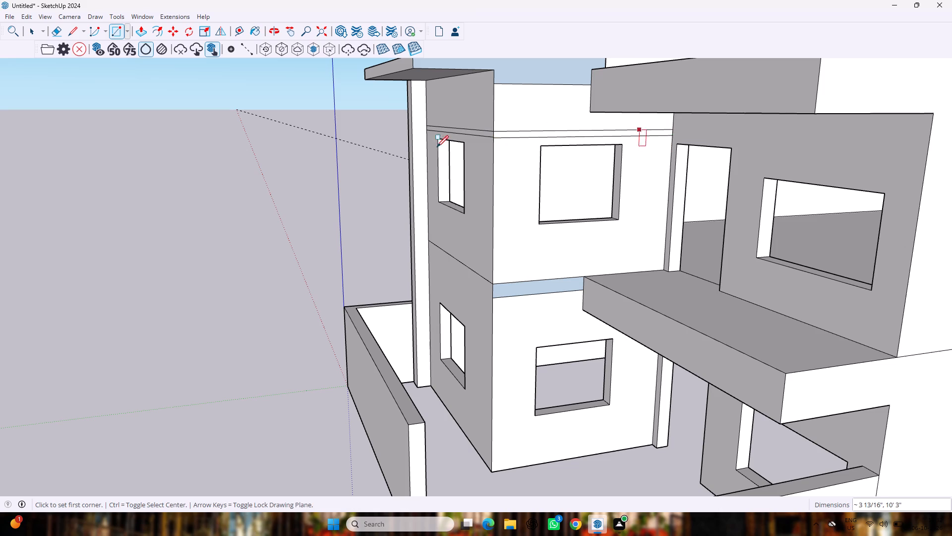
pyautogui.moveTo(403, 152); pyautogui.dragTo(595, 164, button='middle')
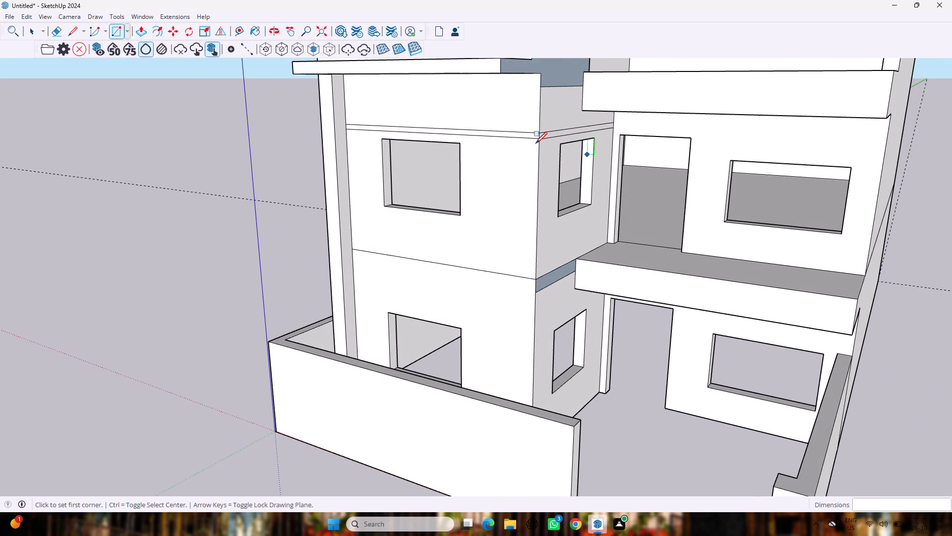
# Undo the side-wall strip and redraw it about 3 3/8" high and 10' 3" long, aligned with the front strip at the corner.
pyautogui.scroll(11, 521, 128)
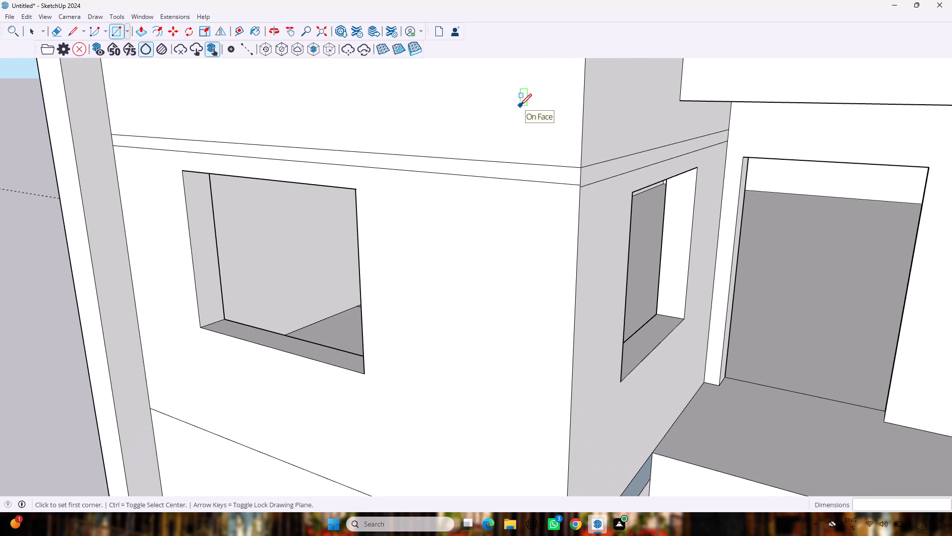
pyautogui.hotkey('ctrl', 'z')
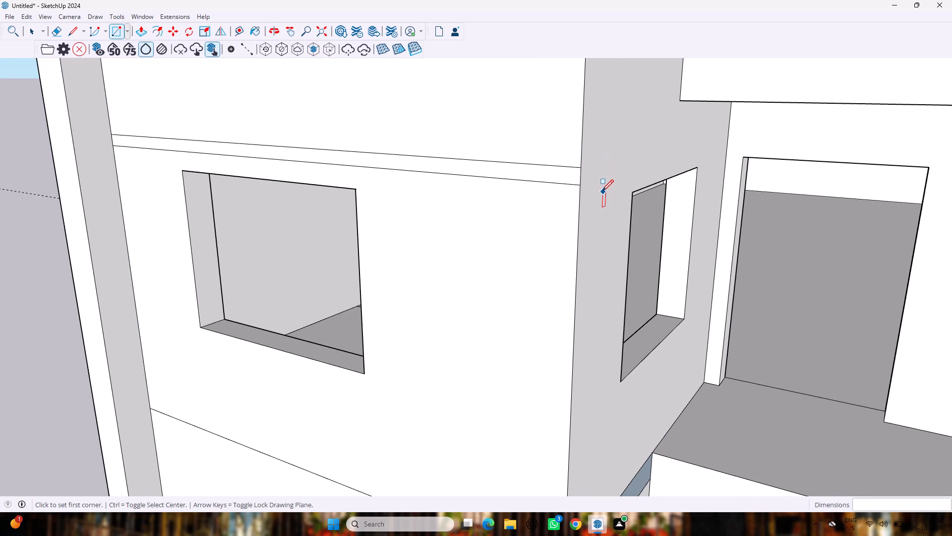
pyautogui.click(580, 189)
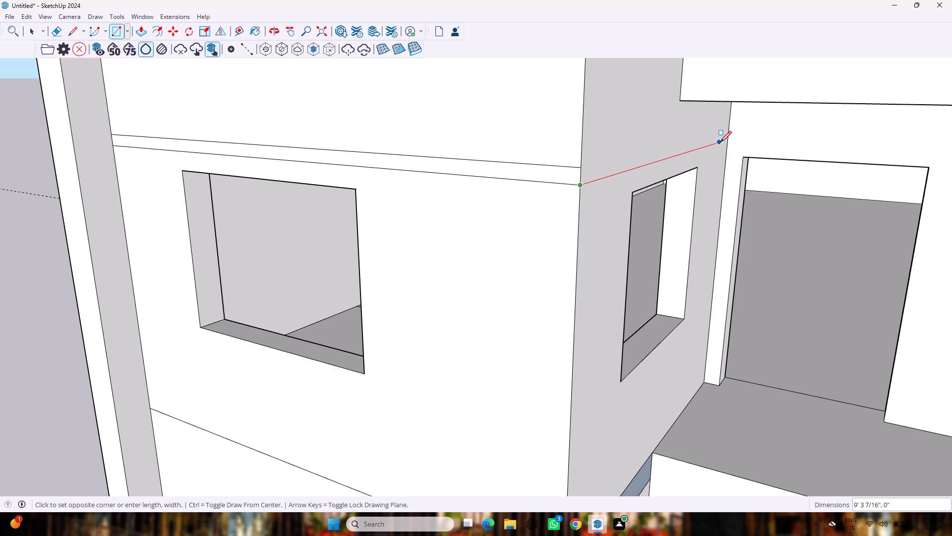
pyautogui.click(729, 127)
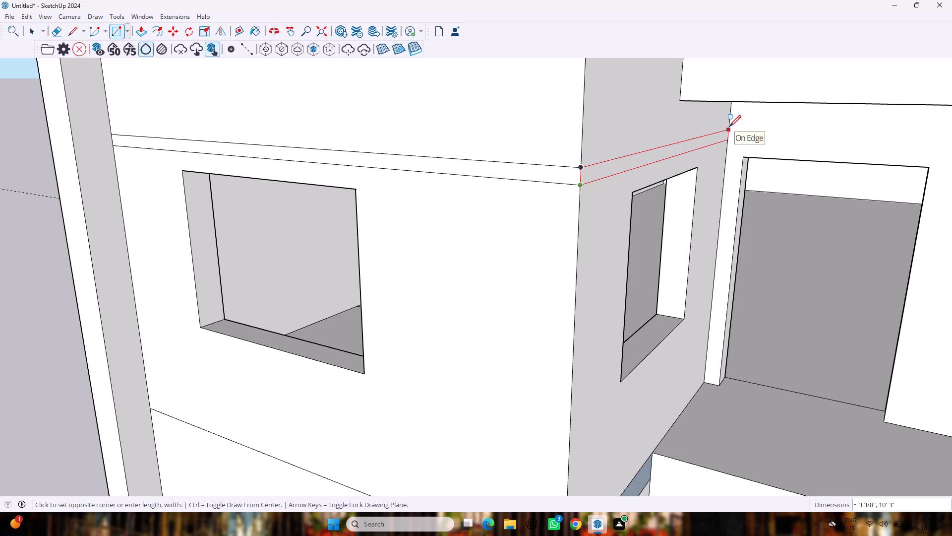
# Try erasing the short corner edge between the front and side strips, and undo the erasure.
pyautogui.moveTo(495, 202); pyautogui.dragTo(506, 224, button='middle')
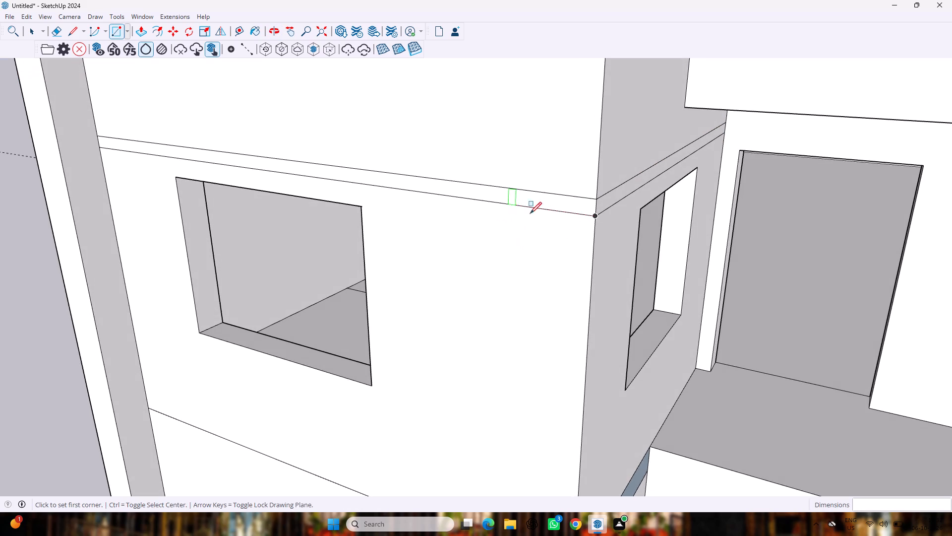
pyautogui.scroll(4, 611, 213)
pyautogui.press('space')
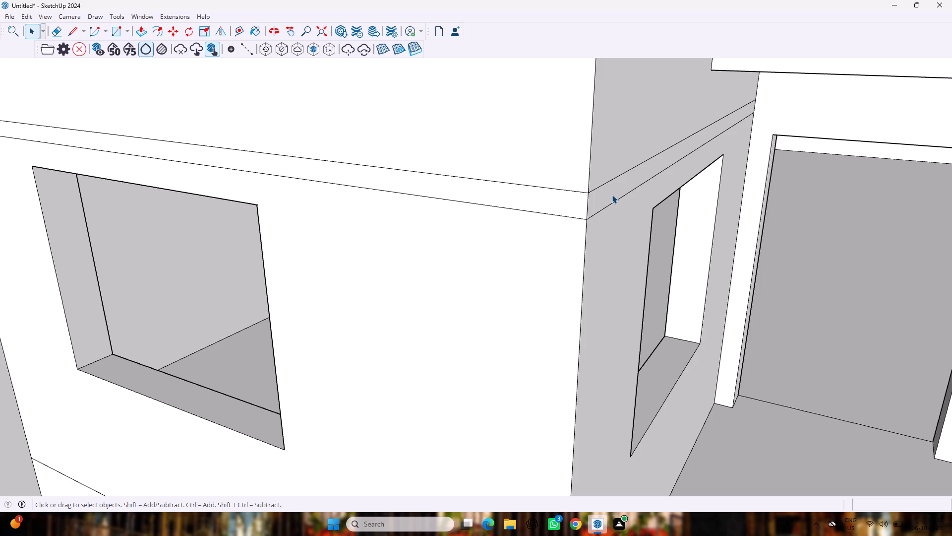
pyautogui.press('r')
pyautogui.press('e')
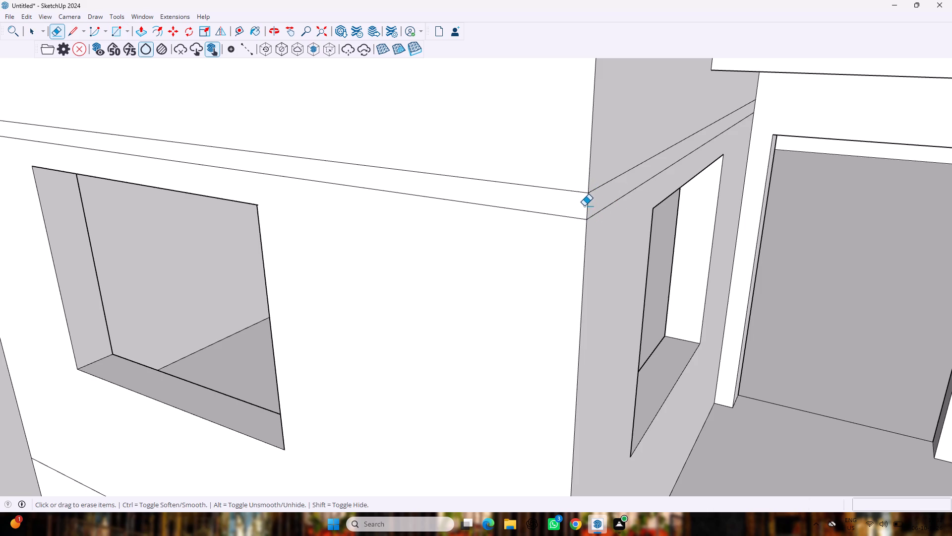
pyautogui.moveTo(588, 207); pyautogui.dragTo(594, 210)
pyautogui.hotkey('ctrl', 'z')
# Pull the front strip above the upper window outward by 1', and extend it by a further 2'.
pyautogui.scroll(-7, 547, 244)
pyautogui.press('space')
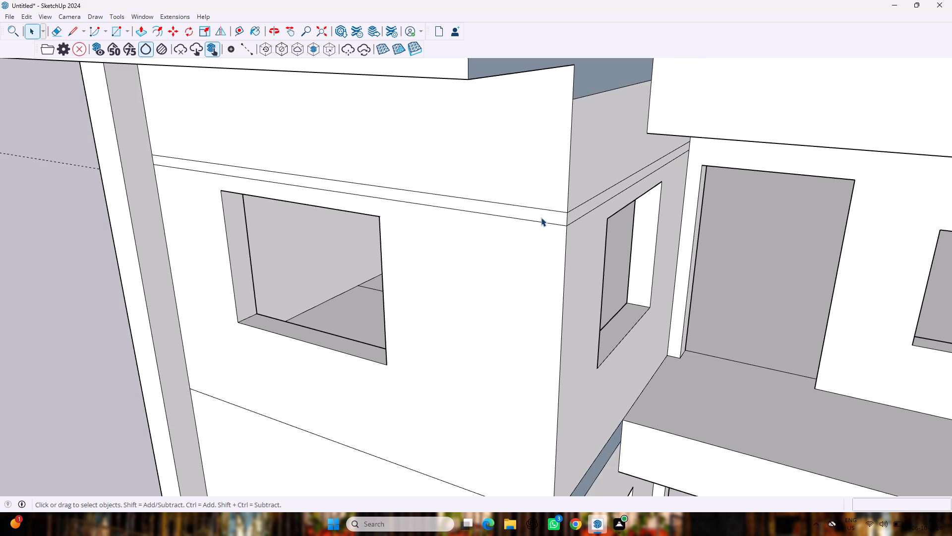
pyautogui.press('p')
pyautogui.moveTo(537, 210); pyautogui.dragTo(522, 222)
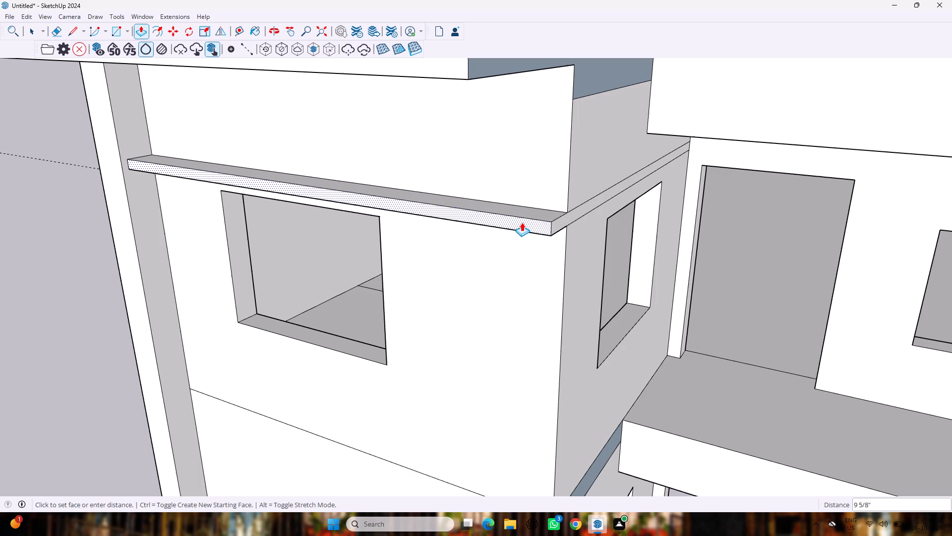
pyautogui.moveTo(522, 222); pyautogui.dragTo(517, 230)
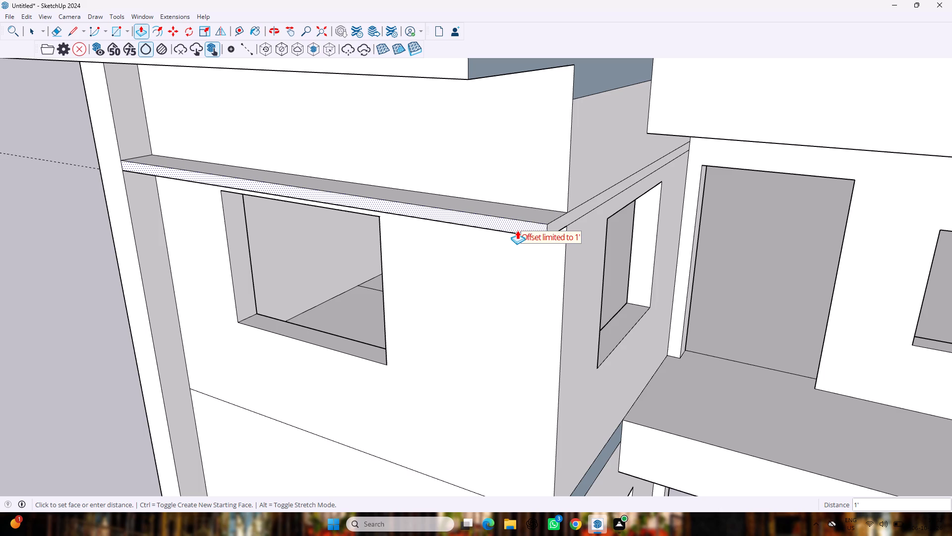
pyautogui.moveTo(517, 230); pyautogui.dragTo(517, 230)
pyautogui.moveTo(522, 226); pyautogui.dragTo(499, 250)
pyautogui.write("2'")
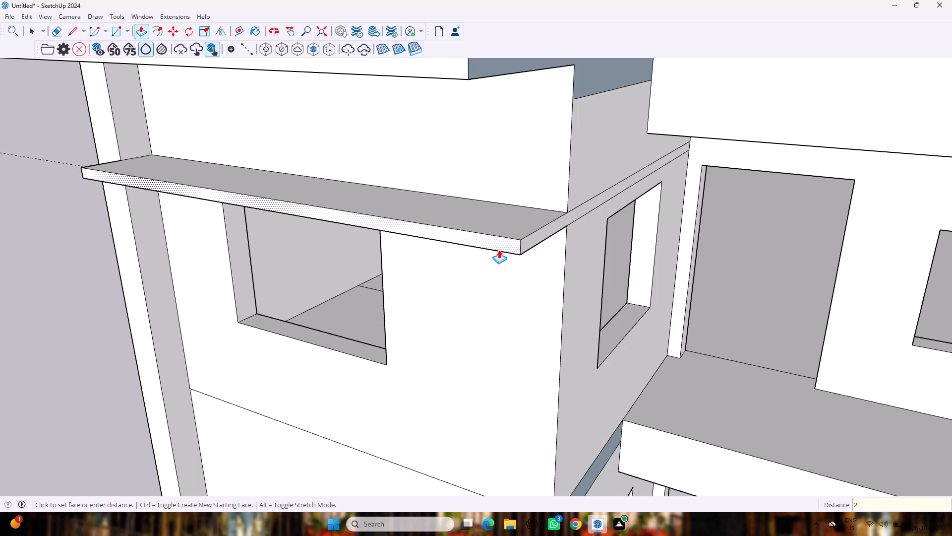
pyautogui.moveTo(499, 250); pyautogui.dragTo(498, 250)
pyautogui.press('Return')
# Push the outer face of the front ledge above the upper window back by 1'.
pyautogui.moveTo(511, 246); pyautogui.dragTo(535, 304, button='middle')
pyautogui.scroll(-4, 537, 312)
pyautogui.scroll(-4, 527, 254)
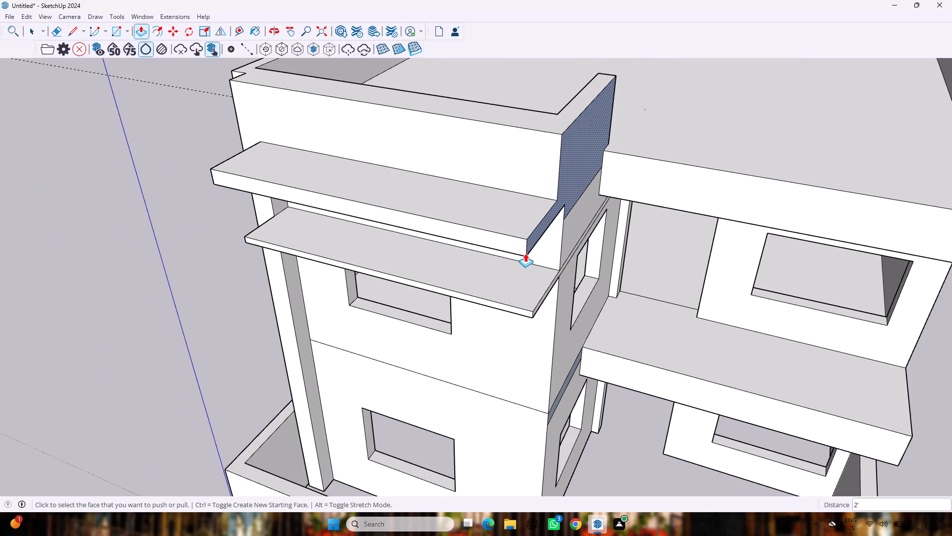
pyautogui.moveTo(498, 333); pyautogui.dragTo(509, 242, button='middle')
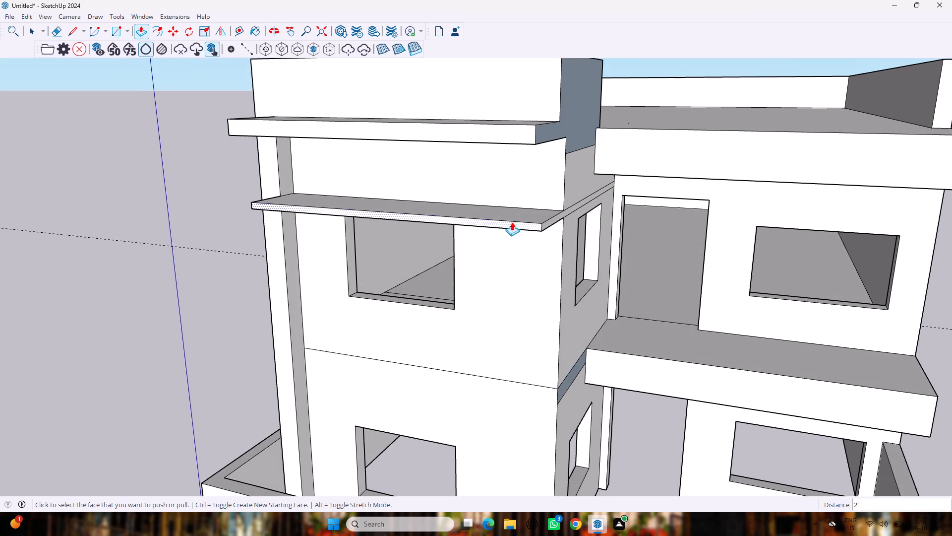
pyautogui.moveTo(512, 221); pyautogui.dragTo(520, 226)
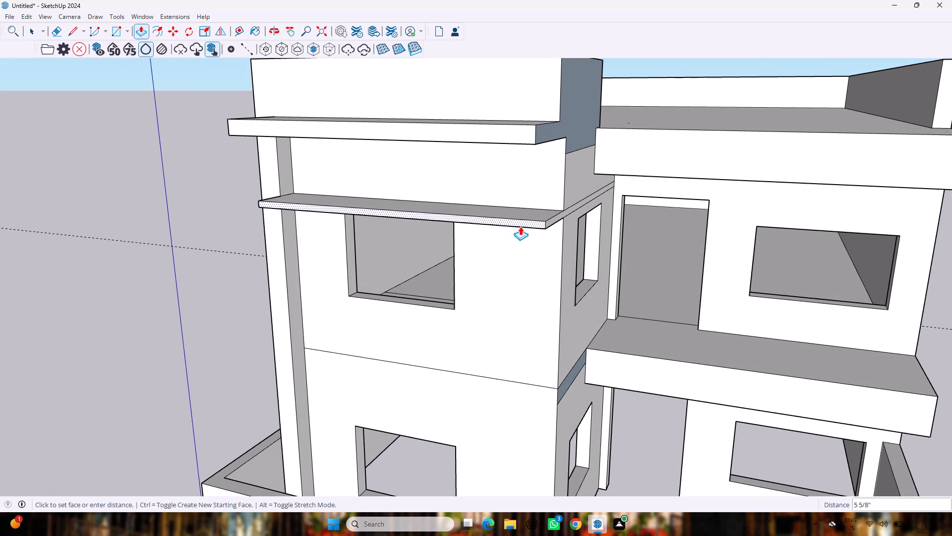
pyautogui.moveTo(520, 226); pyautogui.dragTo(520, 227)
pyautogui.write("1'")
pyautogui.press('Return')
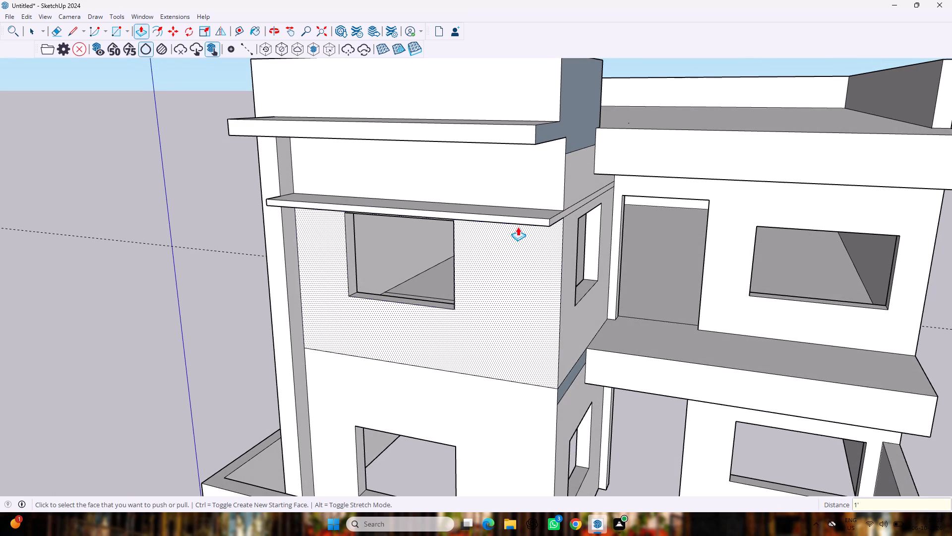
# Pull the side strip above the upper side window outward by 2', including the end of the front ledge.
pyautogui.scroll(4, 497, 238)
pyautogui.moveTo(513, 236); pyautogui.dragTo(287, 240, button='middle')
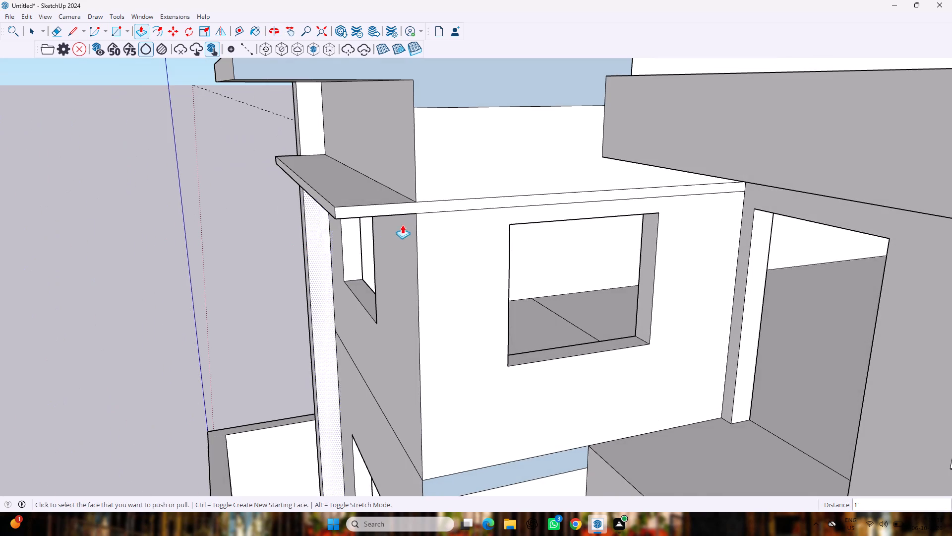
pyautogui.doubleClick(454, 202)
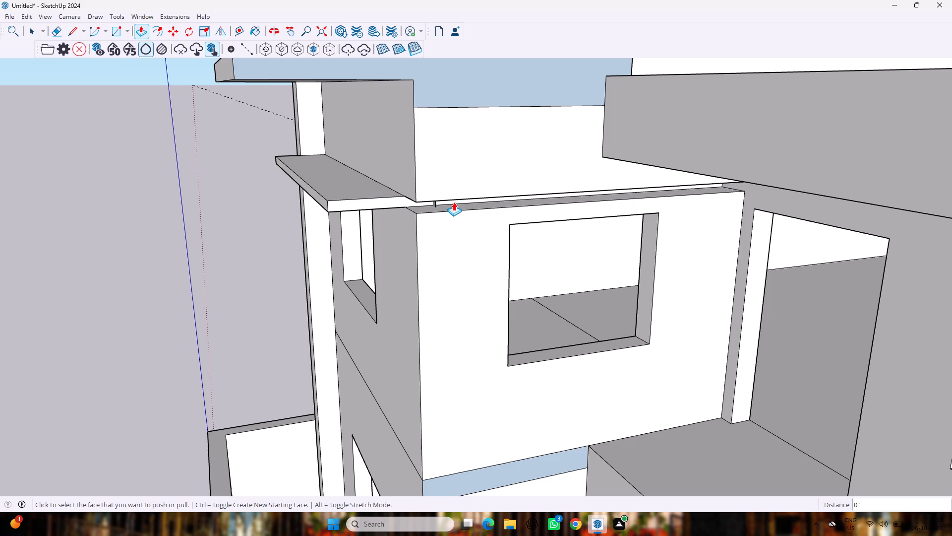
pyautogui.hotkey('ctrl', 'z')
pyautogui.moveTo(454, 201); pyautogui.dragTo(459, 219)
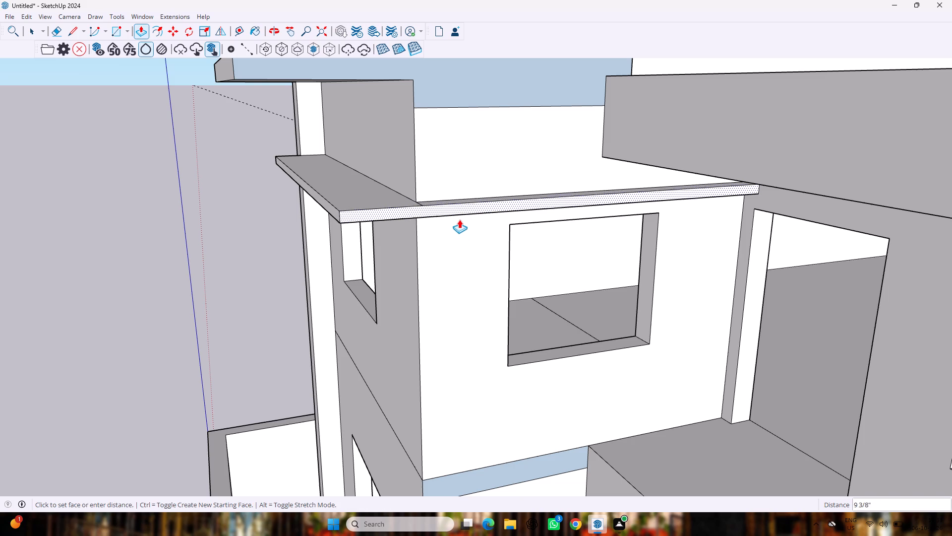
pyautogui.moveTo(459, 219); pyautogui.dragTo(464, 231)
pyautogui.write("2'")
pyautogui.press('Return')
# Erase the seam line across the top of the ledge where the front and side parts meet.
pyautogui.moveTo(406, 249); pyautogui.dragTo(433, 295, button='middle')
pyautogui.press('e')
pyautogui.moveTo(464, 256); pyautogui.dragTo(465, 256)
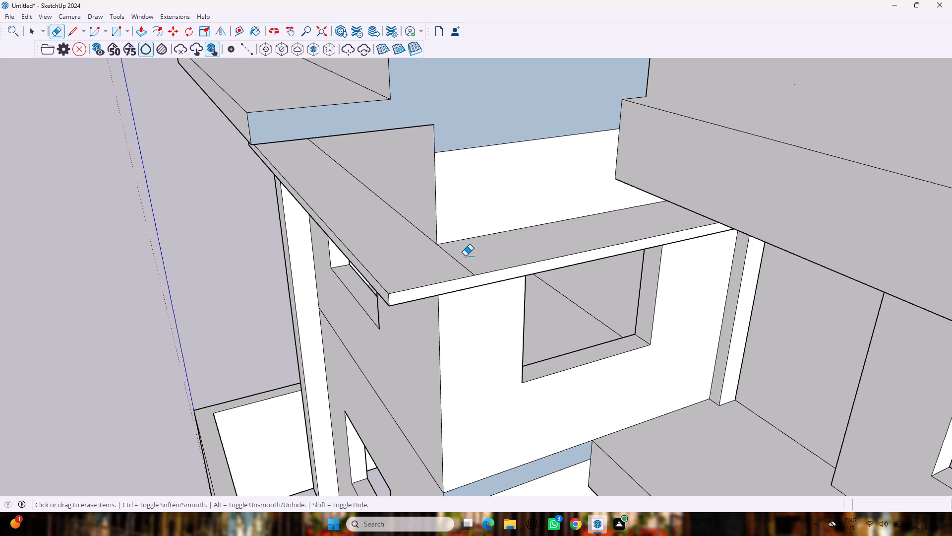
pyautogui.moveTo(465, 256); pyautogui.dragTo(449, 263)
# Select the whole L-shaped ledge above the upper windows and make it a group.
pyautogui.moveTo(379, 237); pyautogui.dragTo(517, 168, button='middle')
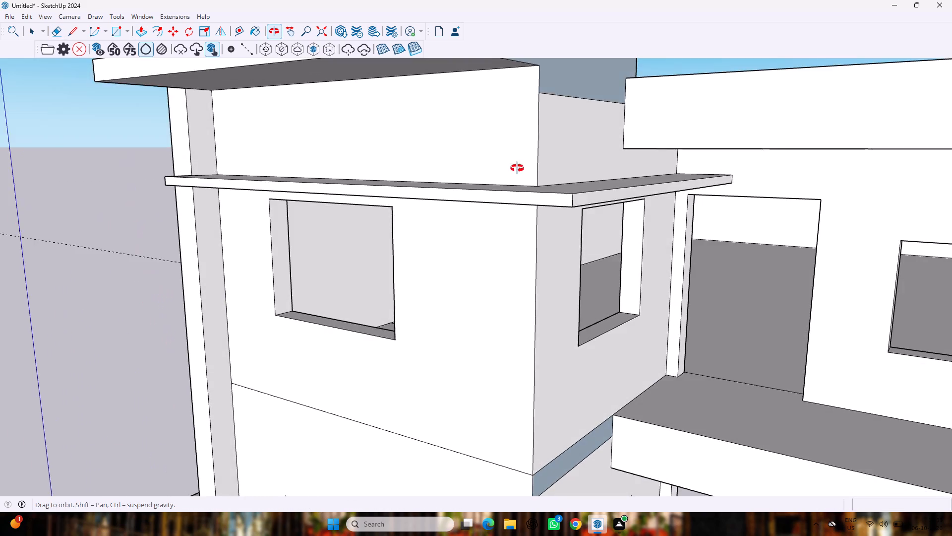
pyautogui.moveTo(517, 168); pyautogui.dragTo(520, 184, button='middle')
pyautogui.middleClick(520, 196)
pyautogui.scroll(-10, 520, 196)
pyautogui.scroll(1, 501, 200)
pyautogui.scroll(-5, 501, 200)
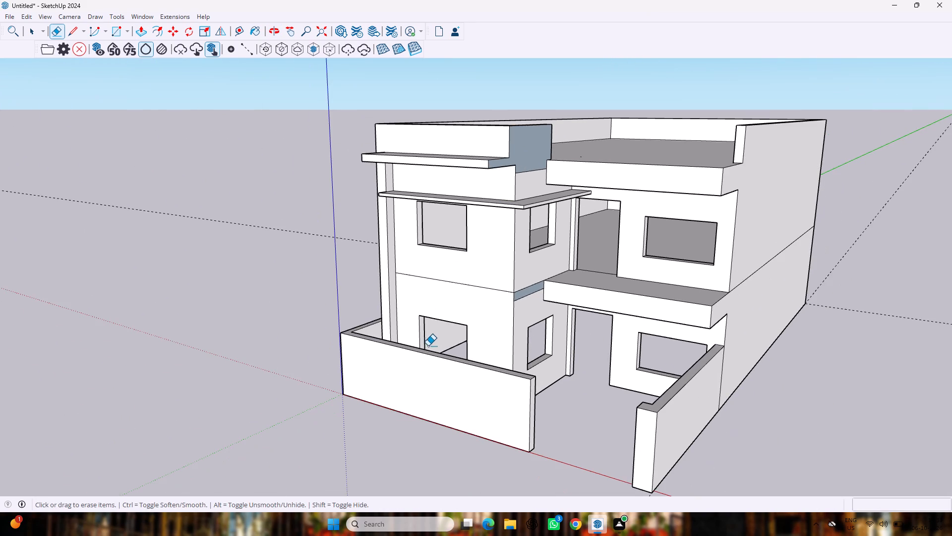
pyautogui.moveTo(428, 342); pyautogui.dragTo(451, 372, button='middle')
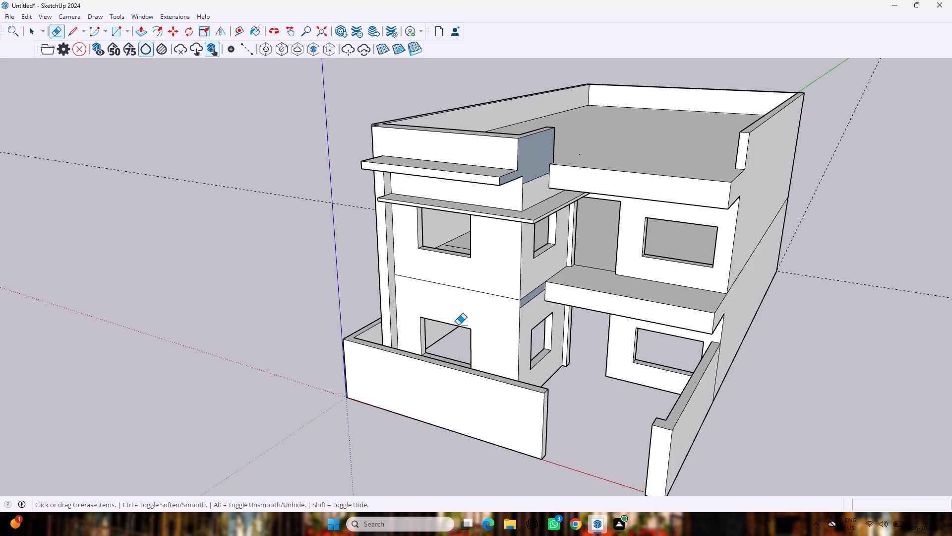
pyautogui.press('space')
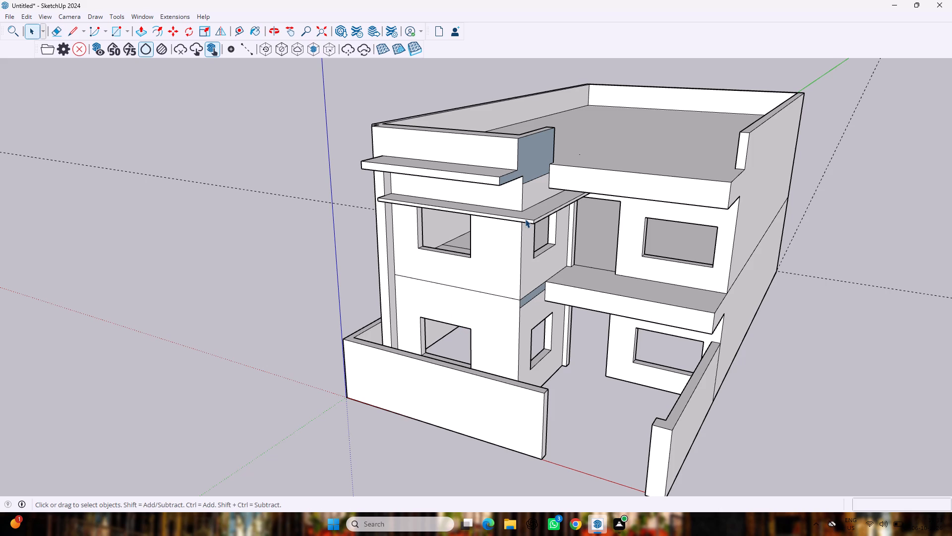
pyautogui.doubleClick(525, 218)
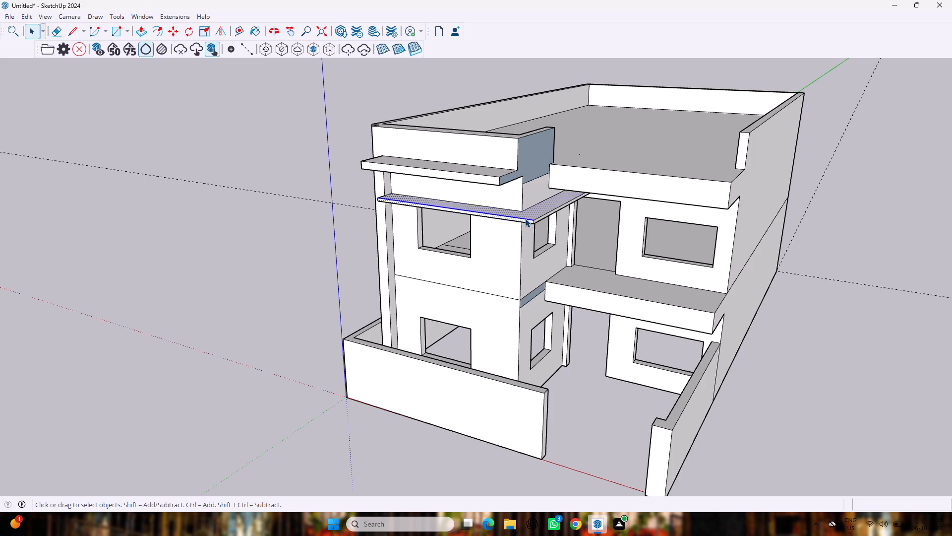
pyautogui.click(525, 218)
pyautogui.doubleClick(525, 218)
pyautogui.click(525, 219)
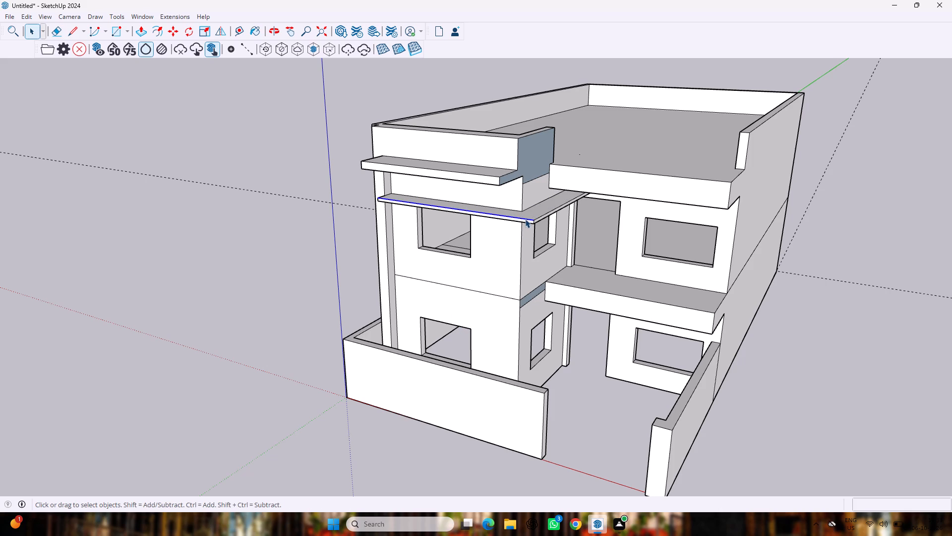
pyautogui.click(525, 219)
pyautogui.click(525, 218)
pyautogui.click(525, 218)
pyautogui.doubleClick(532, 220)
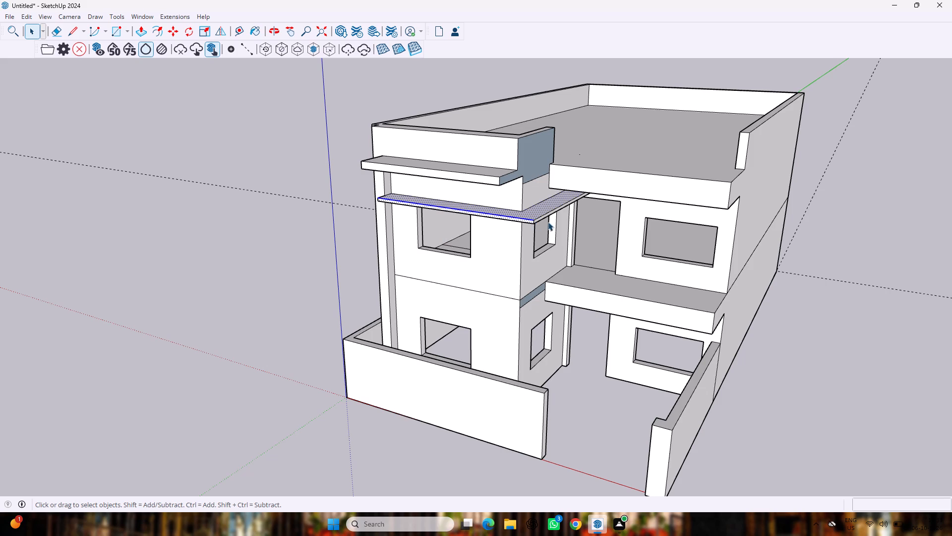
pyautogui.rightClick(531, 213)
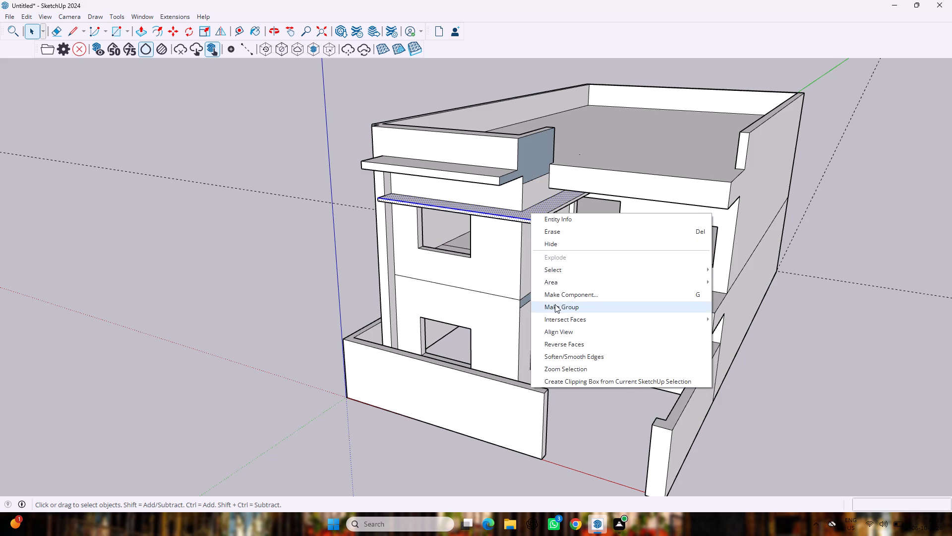
pyautogui.click(555, 306)
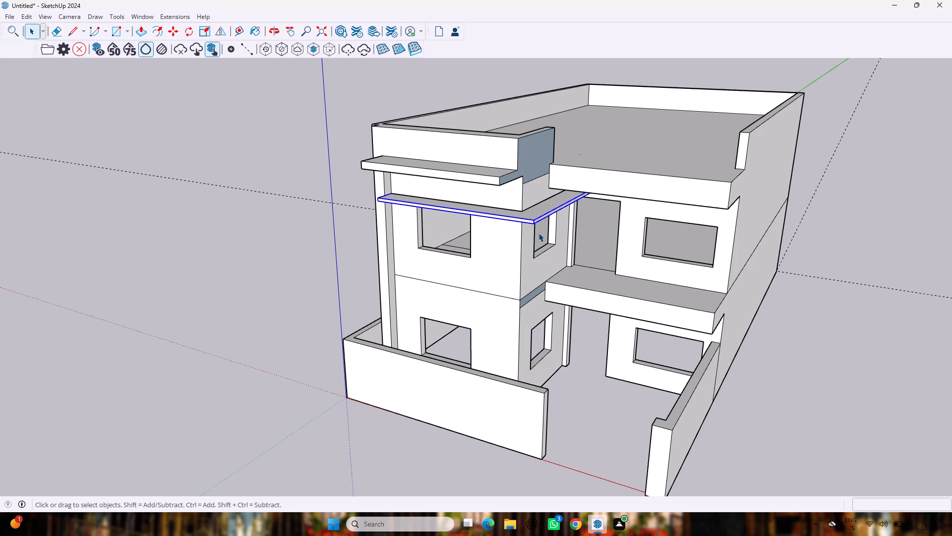
# Copy the L-shaped ledge group and place the copy around the ground-floor windows, with its inner corner on the front wall corner.
pyautogui.press('m')
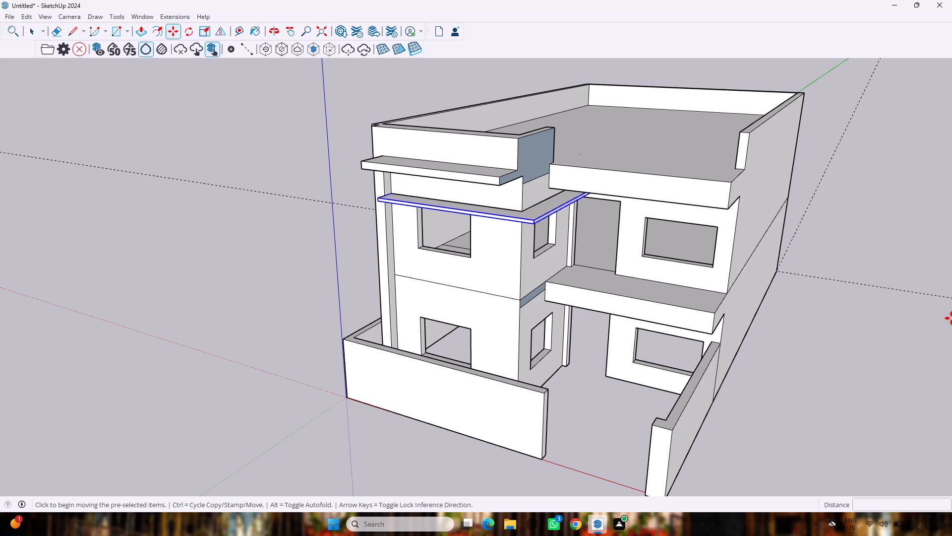
pyautogui.hotkey('ctrl', 'c')
pyautogui.hotkey('ctrl', 'v')
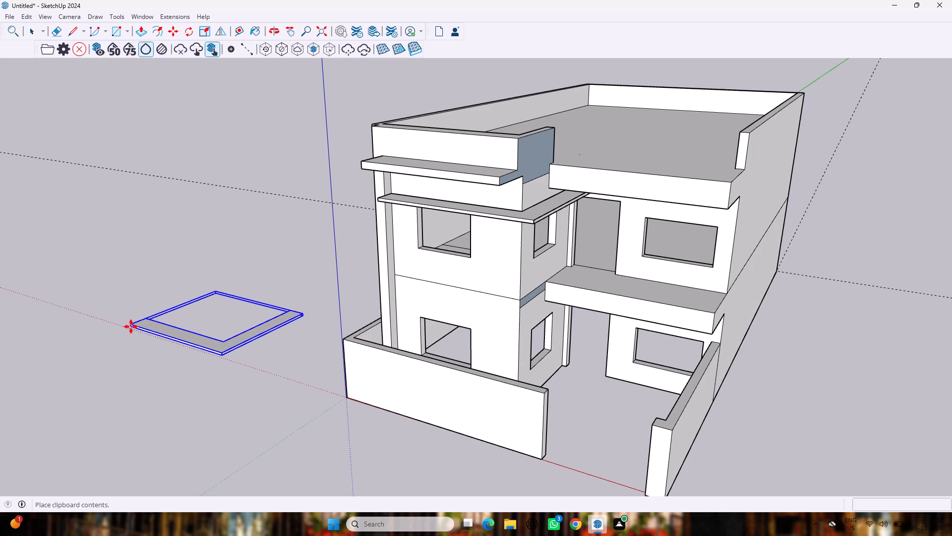
pyautogui.click(132, 327)
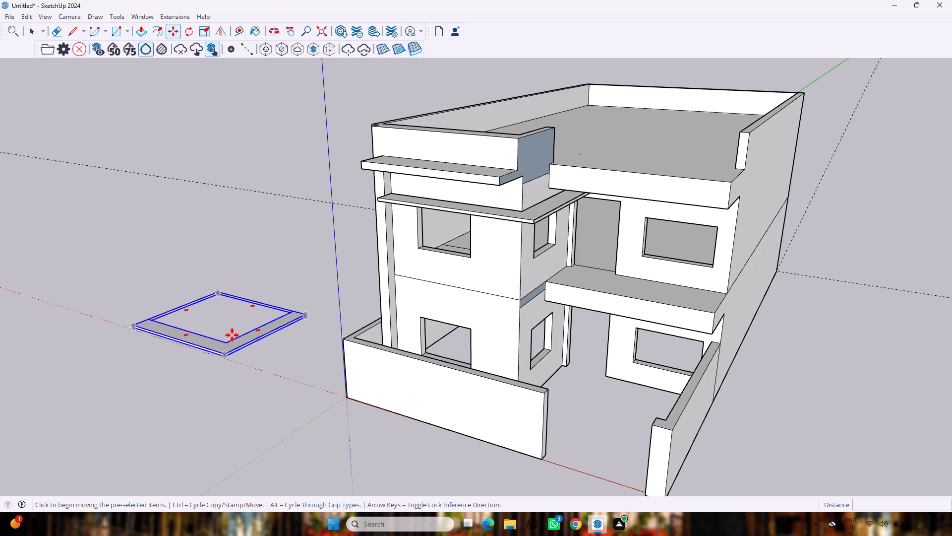
pyautogui.click(225, 341)
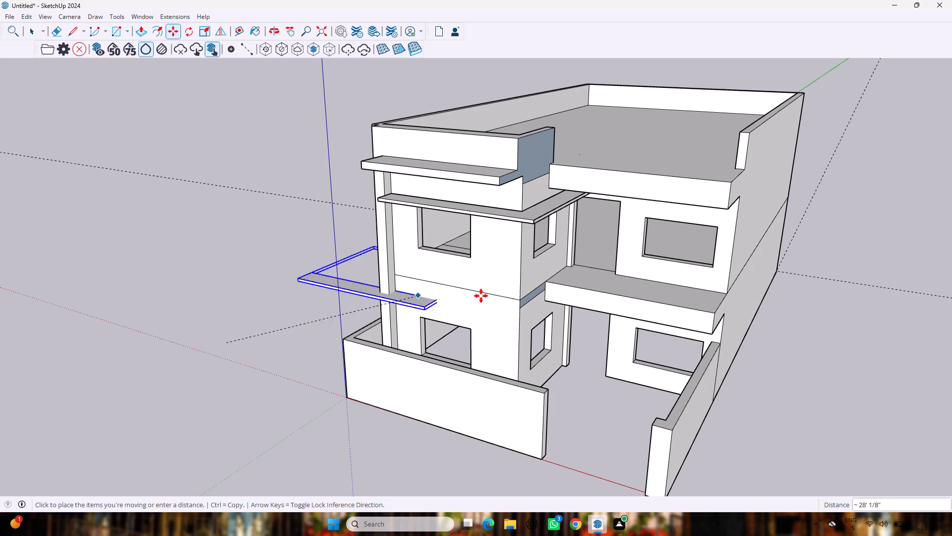
pyautogui.click(520, 322)
# Move the copied lower ledge straight down along the wall corner by about 8".
pyautogui.moveTo(694, 356); pyautogui.dragTo(686, 346, button='middle')
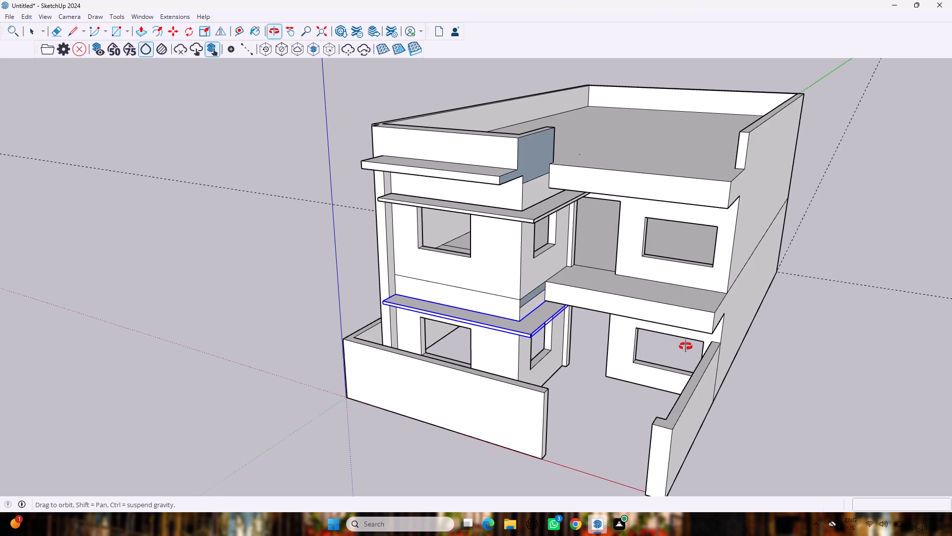
pyautogui.moveTo(686, 346); pyautogui.dragTo(474, 230, button='middle')
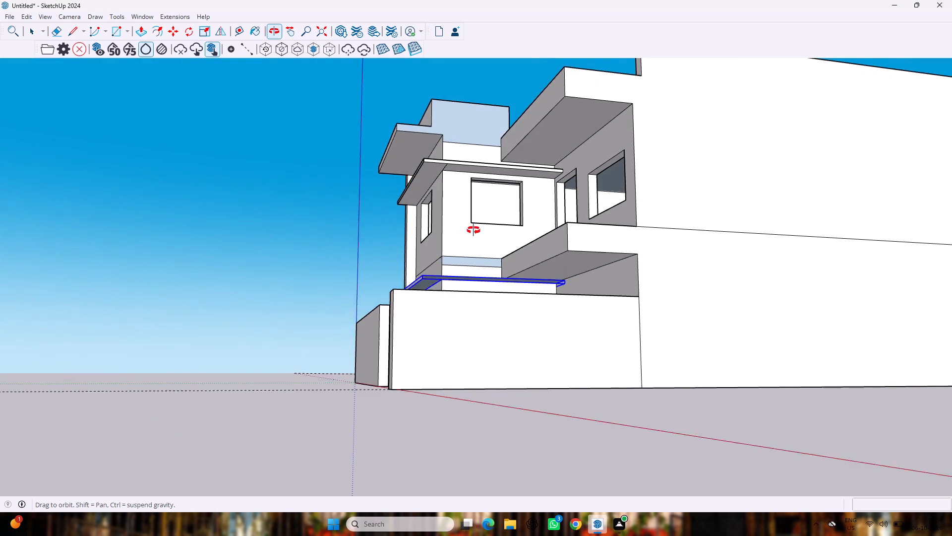
pyautogui.moveTo(474, 230); pyautogui.dragTo(487, 255, button='middle')
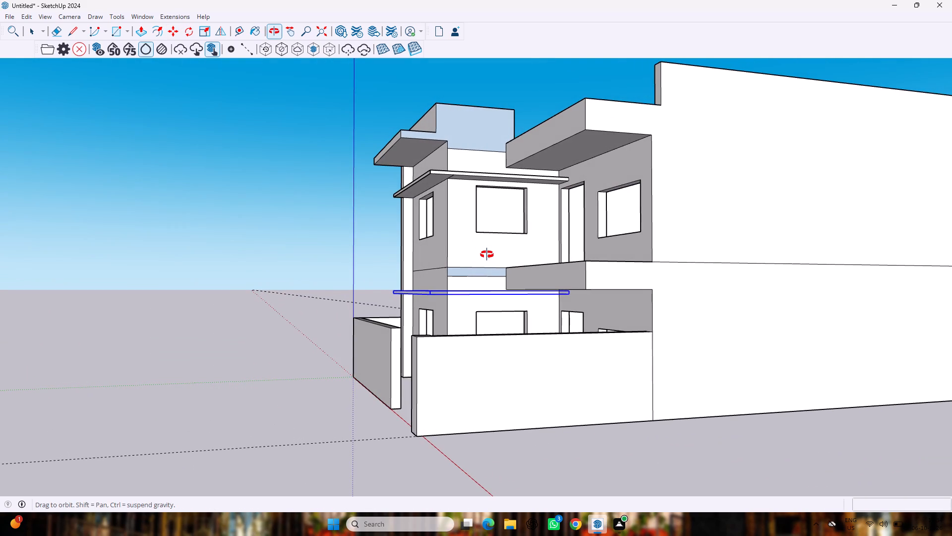
pyautogui.moveTo(487, 255); pyautogui.dragTo(522, 299, button='middle')
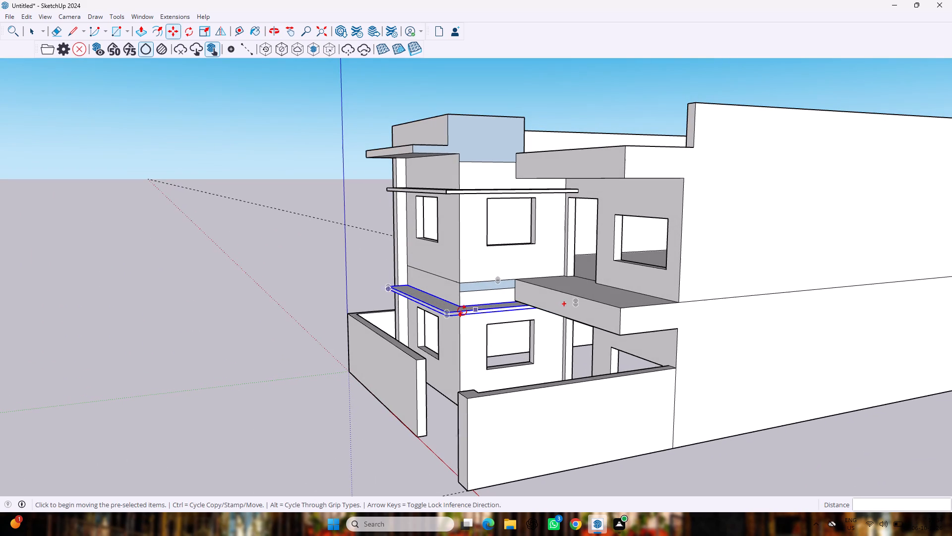
pyautogui.click(460, 305)
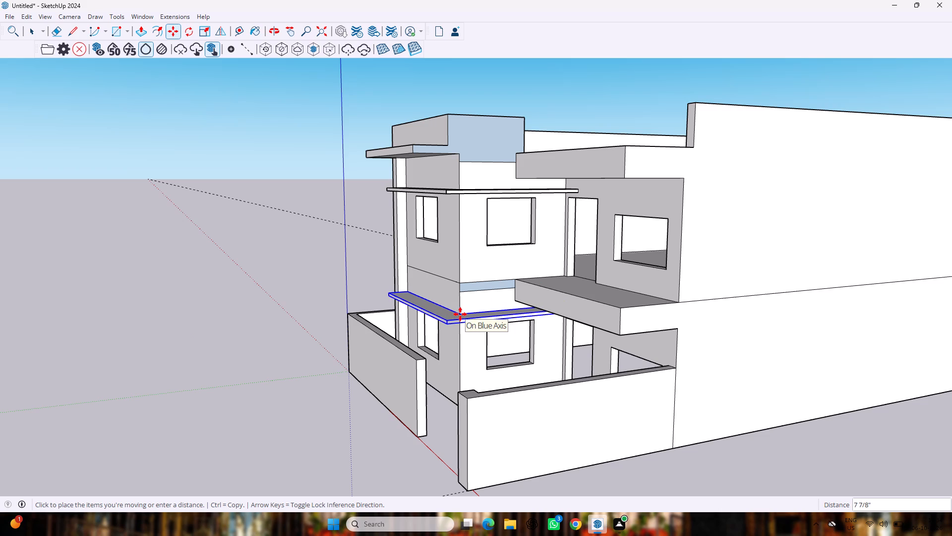
pyautogui.click(460, 314)
pyautogui.moveTo(332, 280); pyautogui.dragTo(335, 283, button='middle')
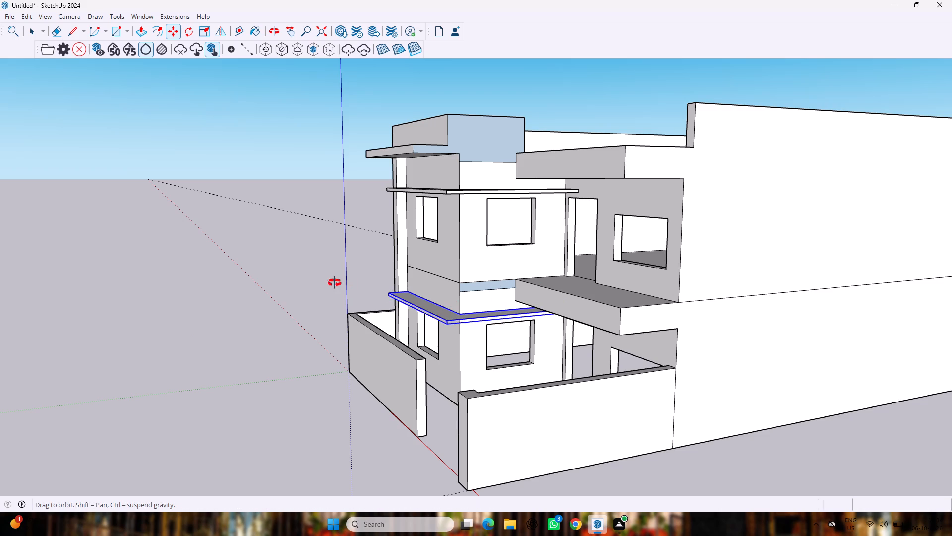
pyautogui.moveTo(335, 283); pyautogui.dragTo(708, 302, button='middle')
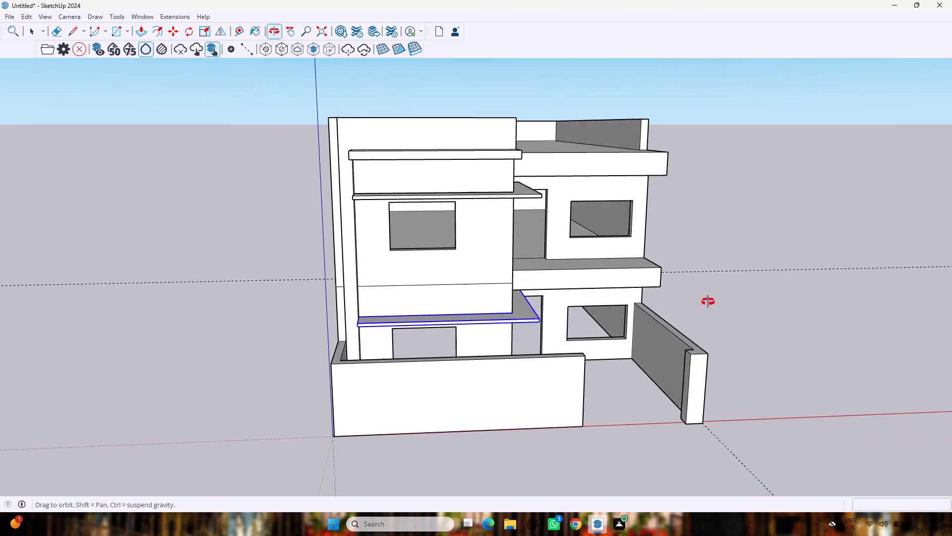
pyautogui.moveTo(708, 302); pyautogui.dragTo(533, 310, button='middle')
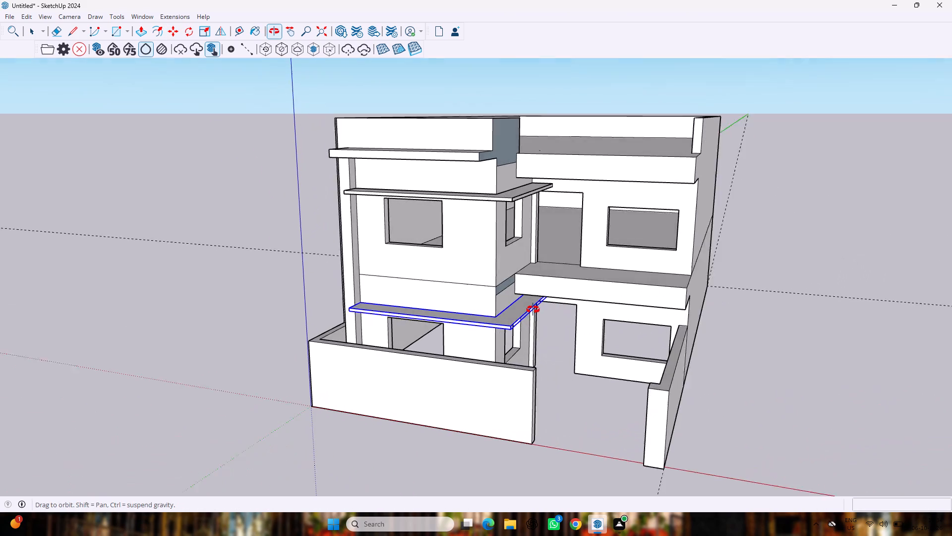
pyautogui.moveTo(533, 310); pyautogui.dragTo(689, 329, button='middle')
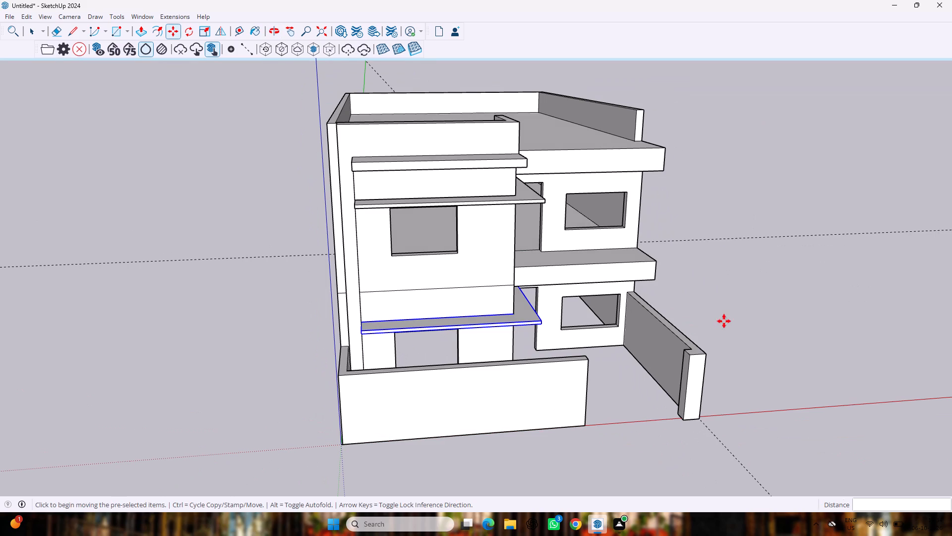
pyautogui.click(740, 308)
pyautogui.press('Escape')
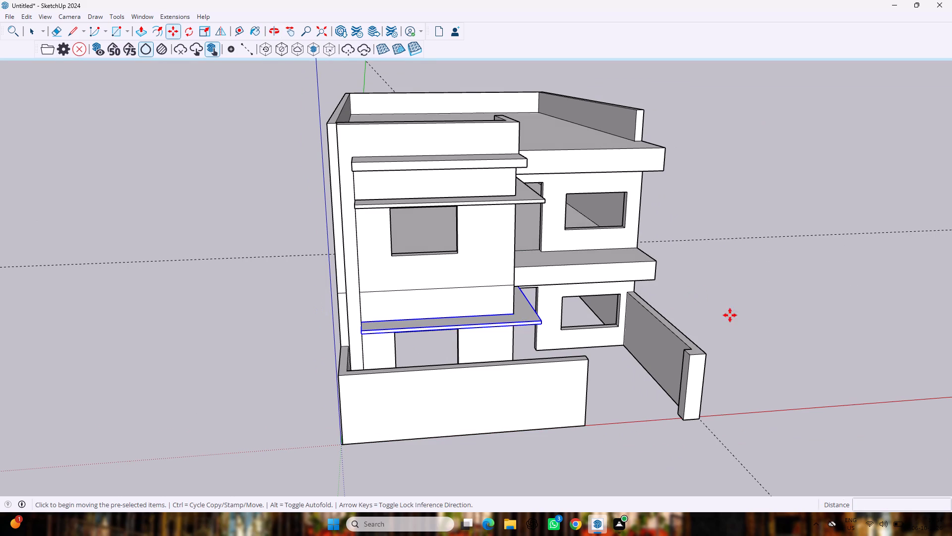
pyautogui.press('space')
pyautogui.click(738, 322)
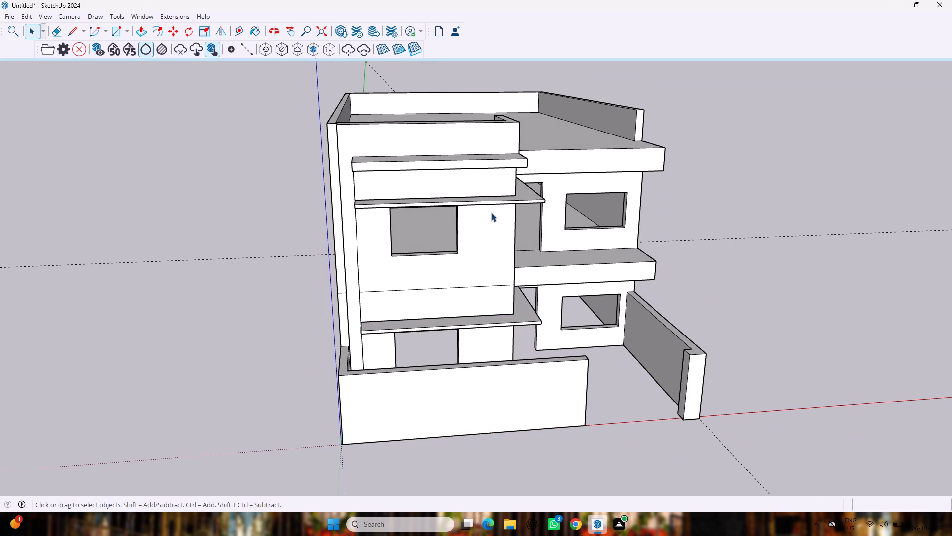
# Examine the lower ledge and the underside of both ledges around the front corner.
pyautogui.moveTo(470, 210); pyautogui.dragTo(229, 118, button='middle')
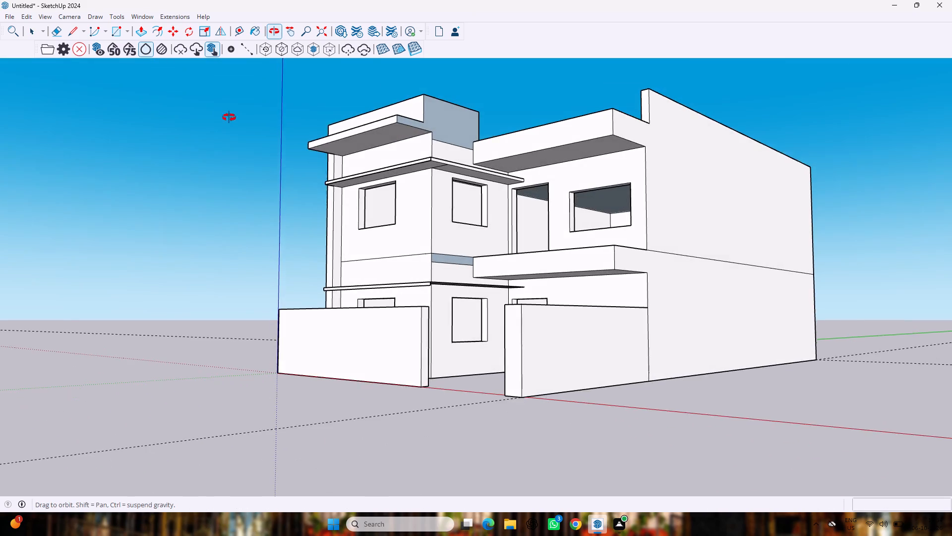
pyautogui.moveTo(229, 118); pyautogui.dragTo(317, 199, button='middle')
pyautogui.scroll(7, 496, 329)
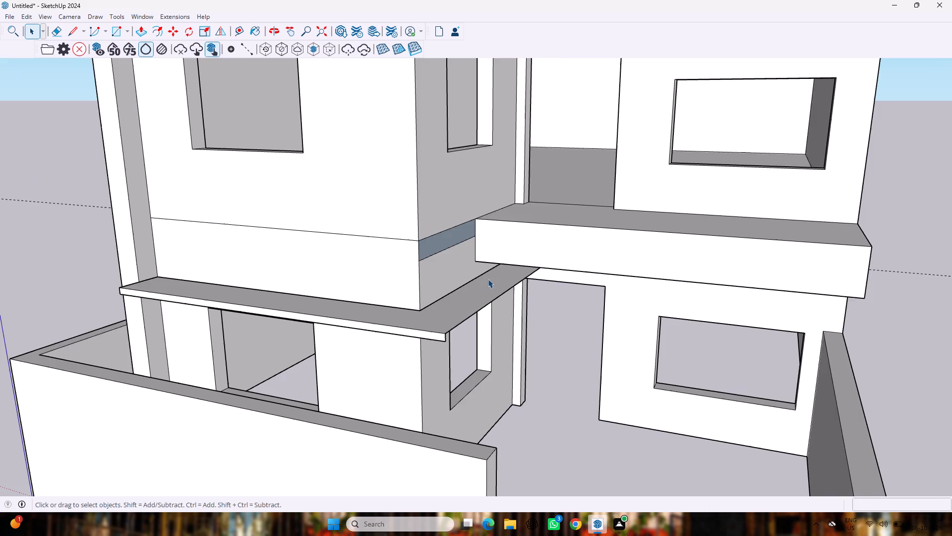
pyautogui.scroll(-3, 488, 279)
pyautogui.moveTo(483, 374); pyautogui.dragTo(333, 277, button='middle')
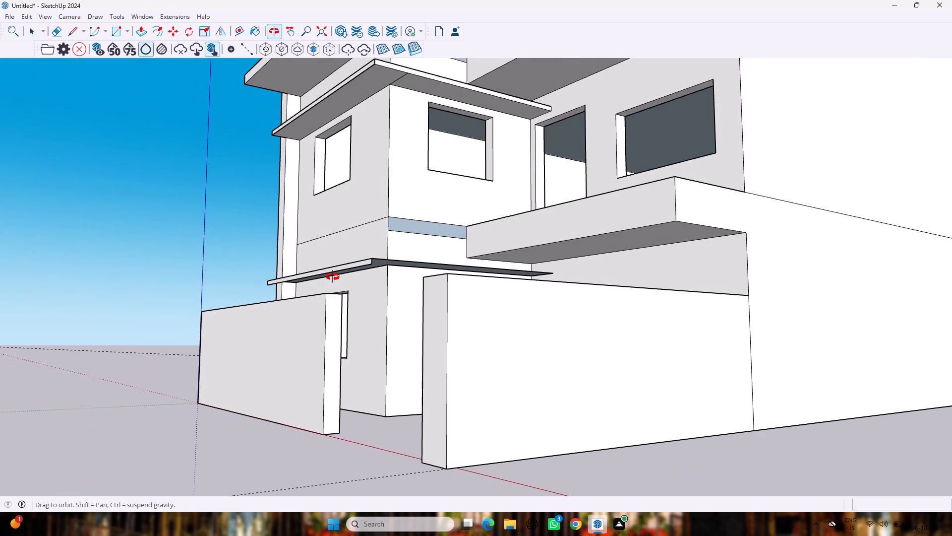
pyautogui.moveTo(333, 277); pyautogui.dragTo(333, 281, button='middle')
pyautogui.scroll(5, 368, 274)
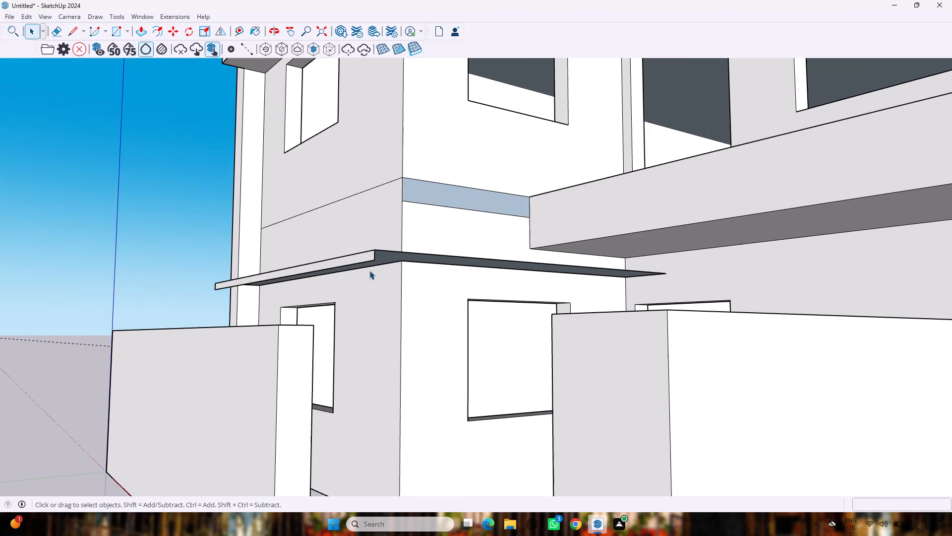
pyautogui.scroll(-6, 369, 270)
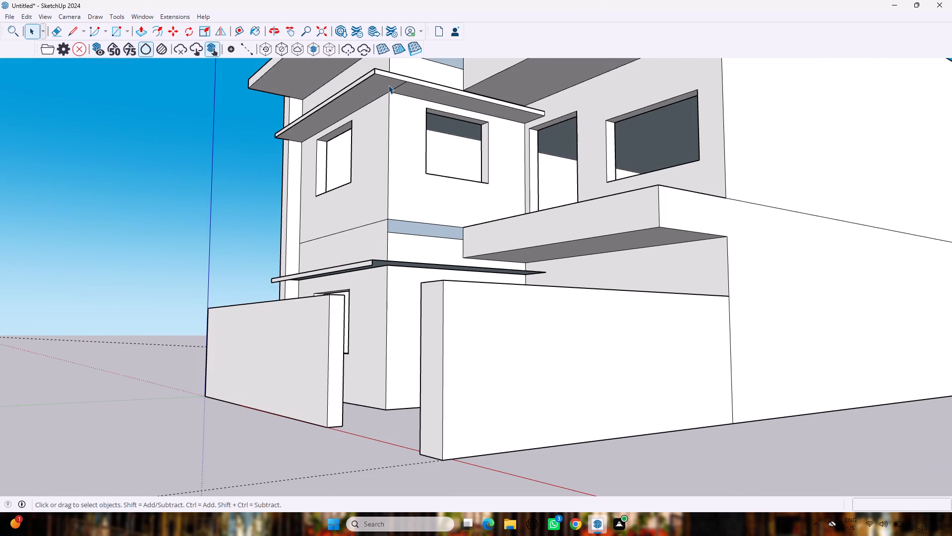
# Erase the diagonal seam line on the underside of the upper ledge at its corner, undoing any wall edges erased by mistake.
pyautogui.press('e')
pyautogui.moveTo(388, 92); pyautogui.dragTo(394, 92)
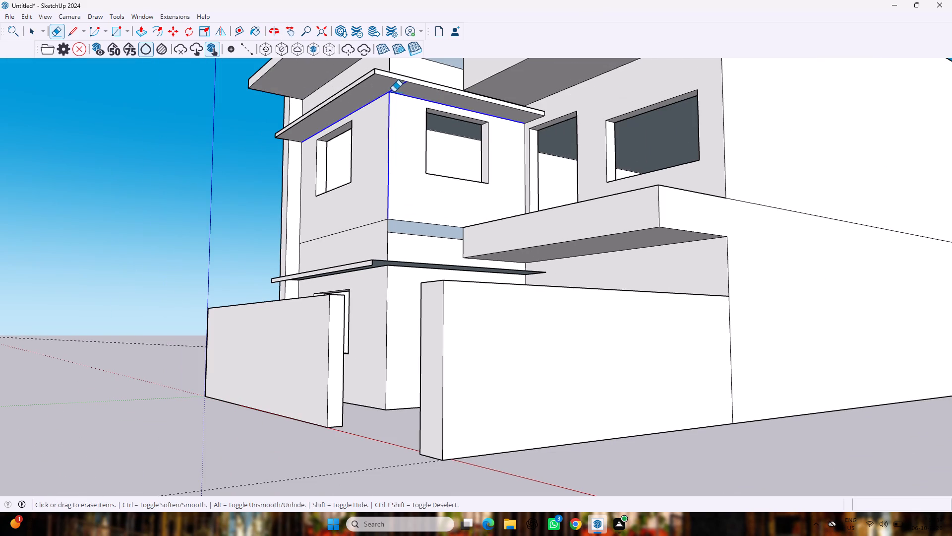
pyautogui.moveTo(394, 92); pyautogui.dragTo(394, 92)
pyautogui.hotkey('ctrl', 'z')
pyautogui.scroll(6, 396, 106)
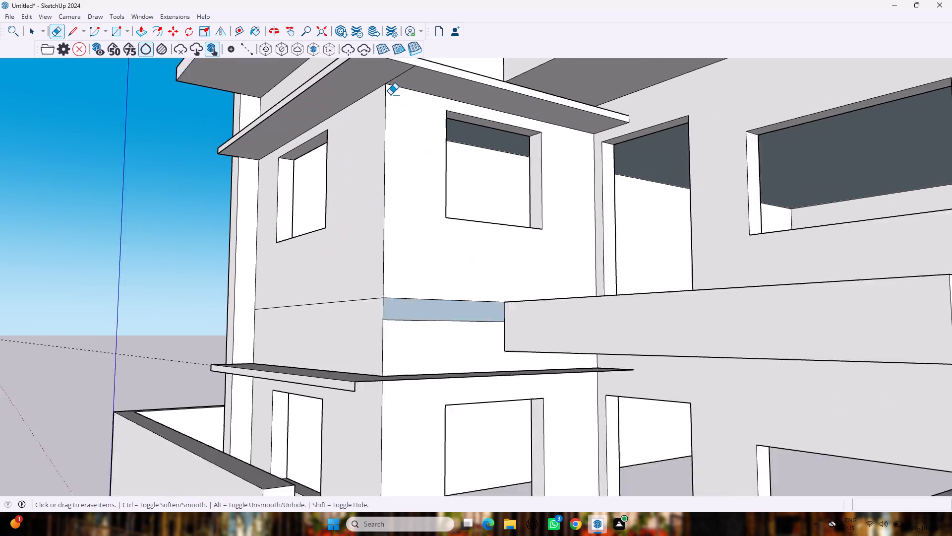
pyautogui.moveTo(386, 69); pyautogui.dragTo(406, 78)
pyautogui.scroll(-3, 412, 105)
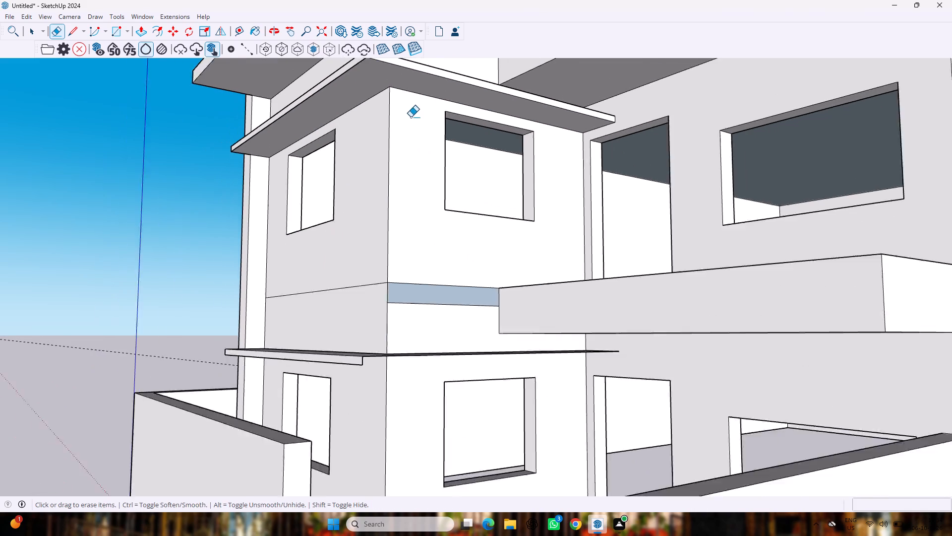
pyautogui.scroll(-4, 411, 117)
pyautogui.press('space')
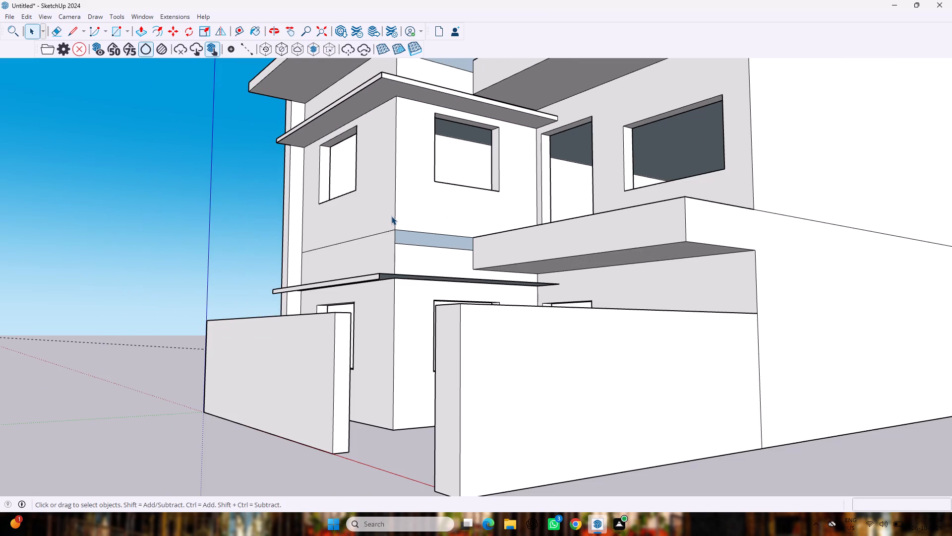
# Draw a rectangle about 3 3/8" by 12' 3" over the outer side edge of the lower ledge.
pyautogui.write('rr')
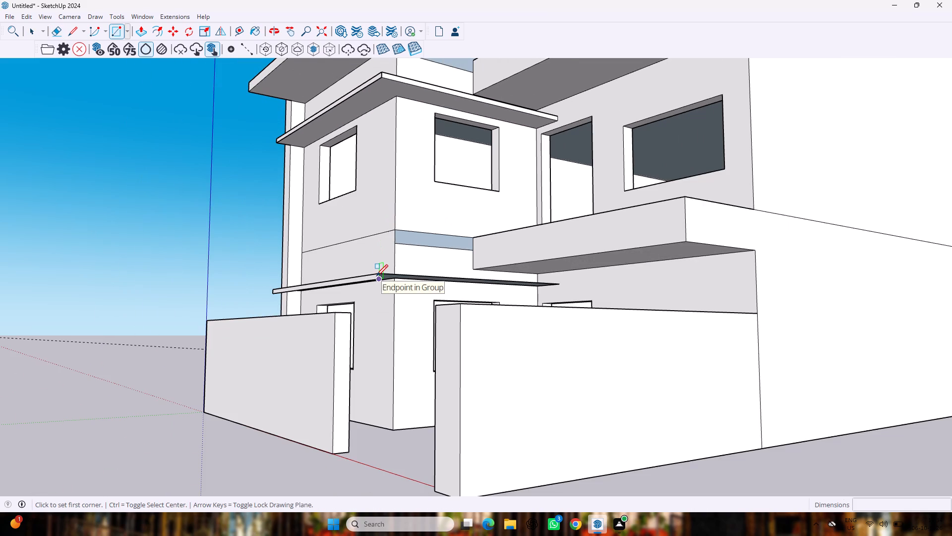
pyautogui.click(376, 282)
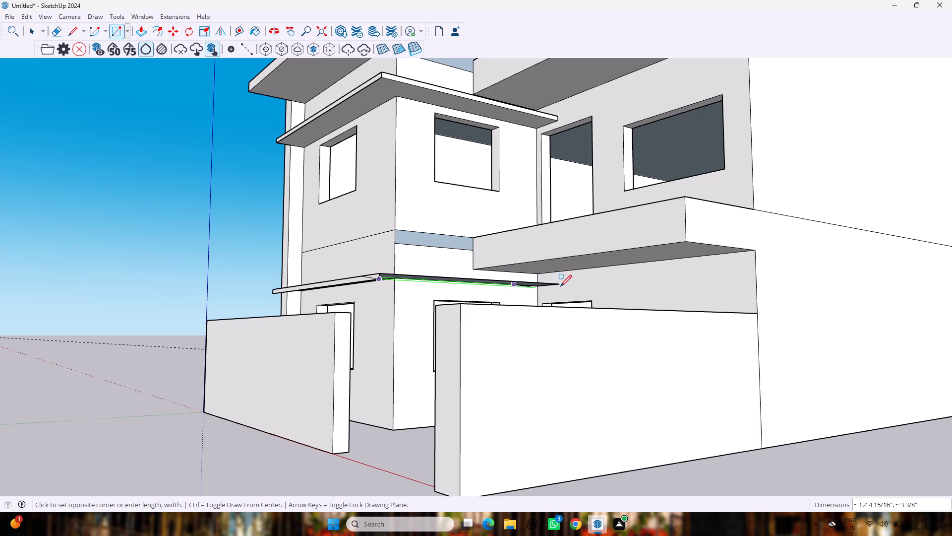
pyautogui.scroll(6, 564, 283)
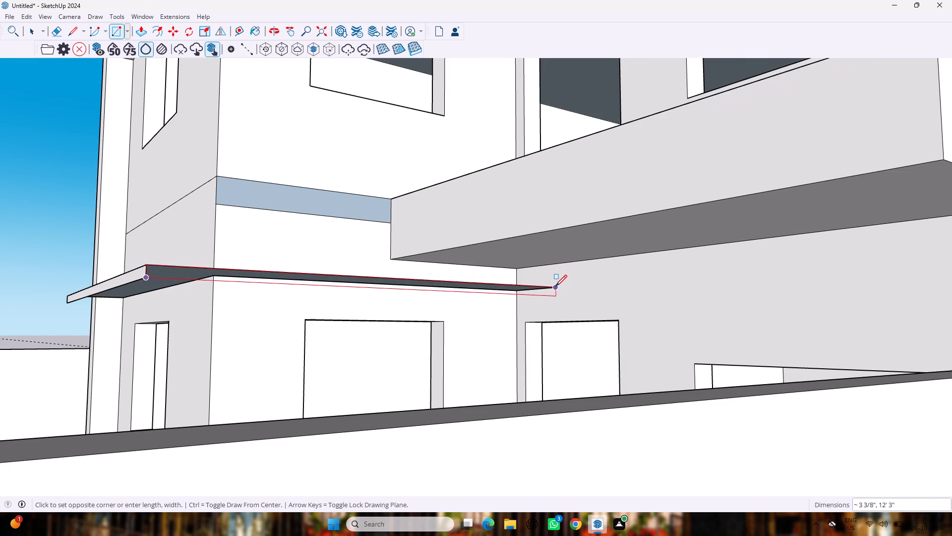
pyautogui.click(555, 287)
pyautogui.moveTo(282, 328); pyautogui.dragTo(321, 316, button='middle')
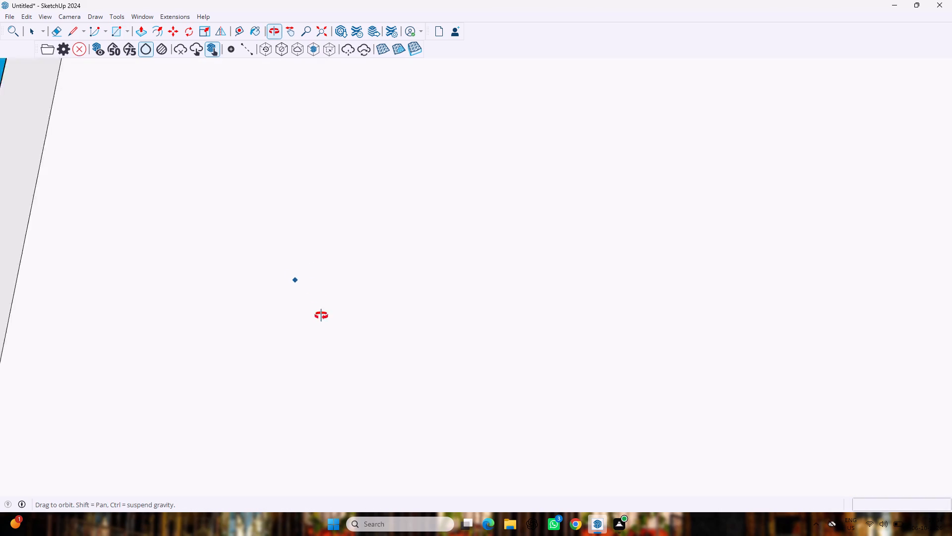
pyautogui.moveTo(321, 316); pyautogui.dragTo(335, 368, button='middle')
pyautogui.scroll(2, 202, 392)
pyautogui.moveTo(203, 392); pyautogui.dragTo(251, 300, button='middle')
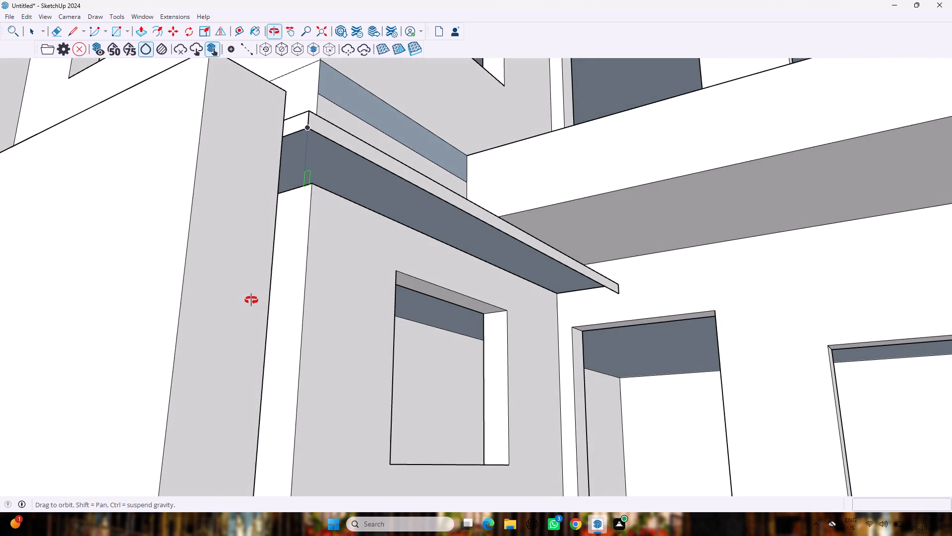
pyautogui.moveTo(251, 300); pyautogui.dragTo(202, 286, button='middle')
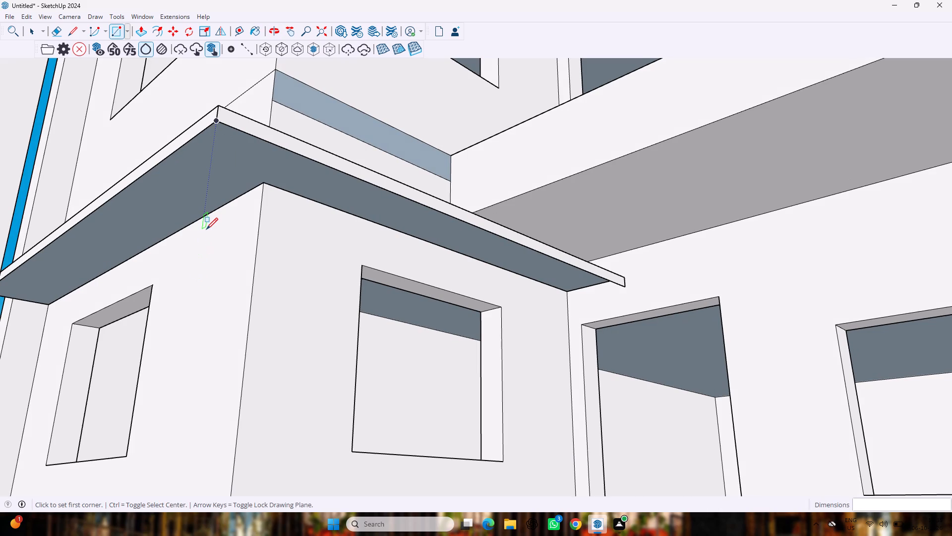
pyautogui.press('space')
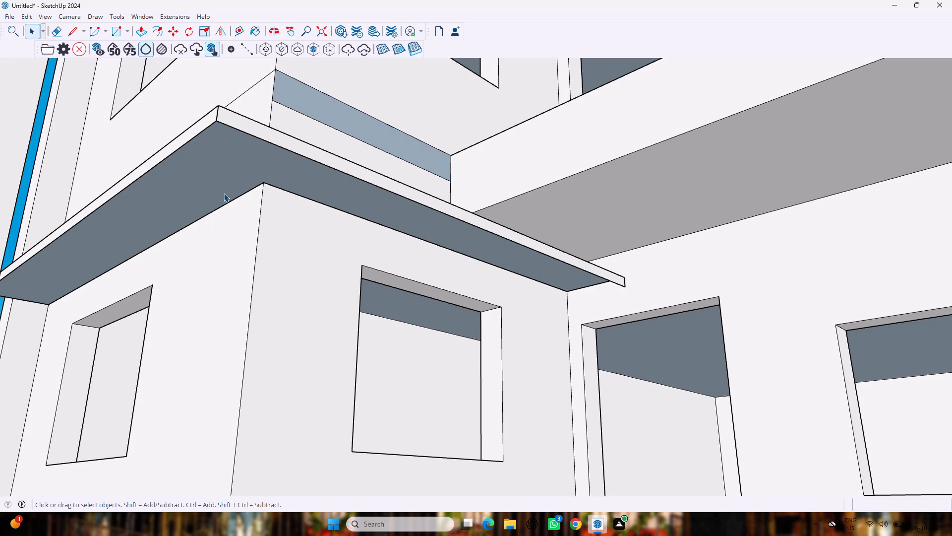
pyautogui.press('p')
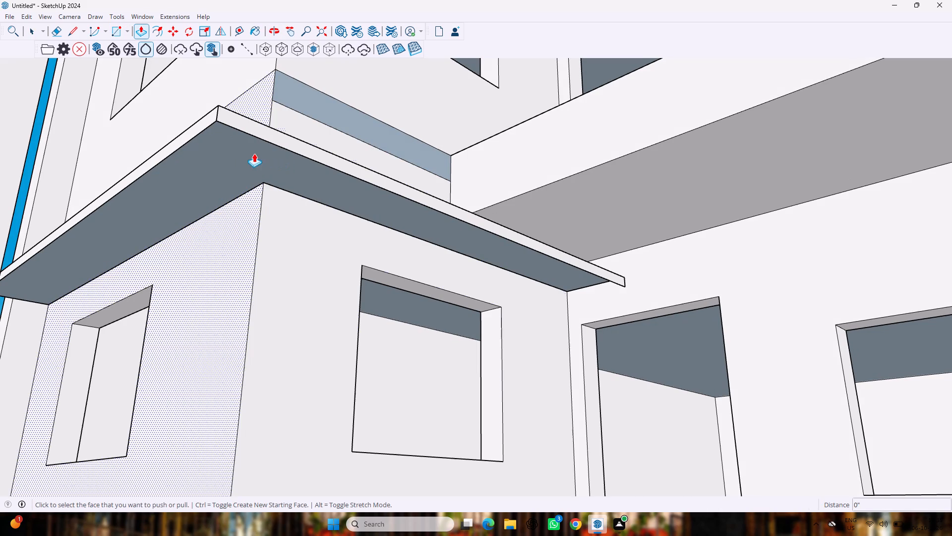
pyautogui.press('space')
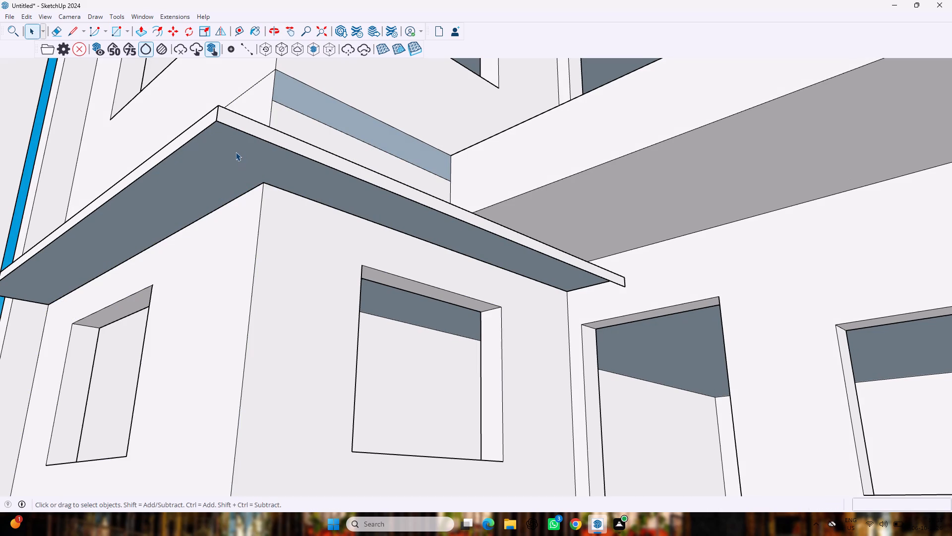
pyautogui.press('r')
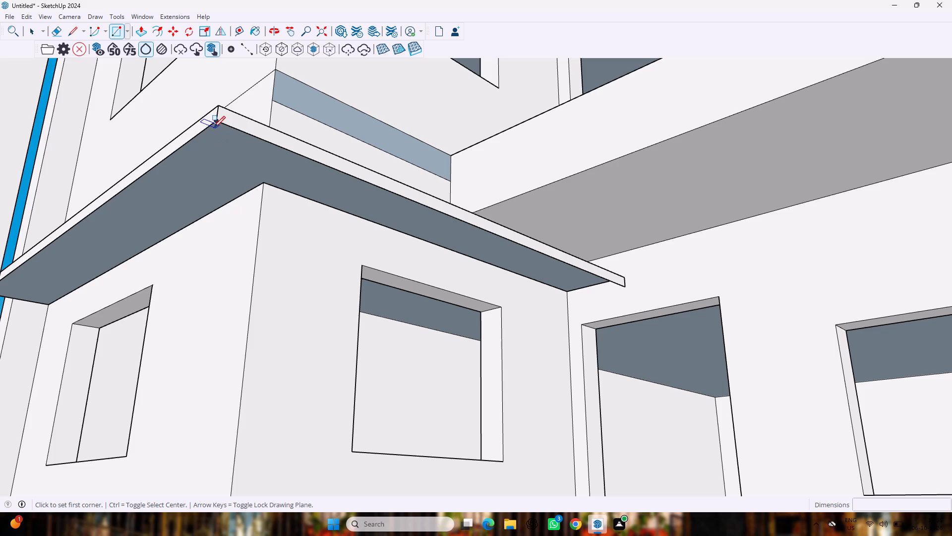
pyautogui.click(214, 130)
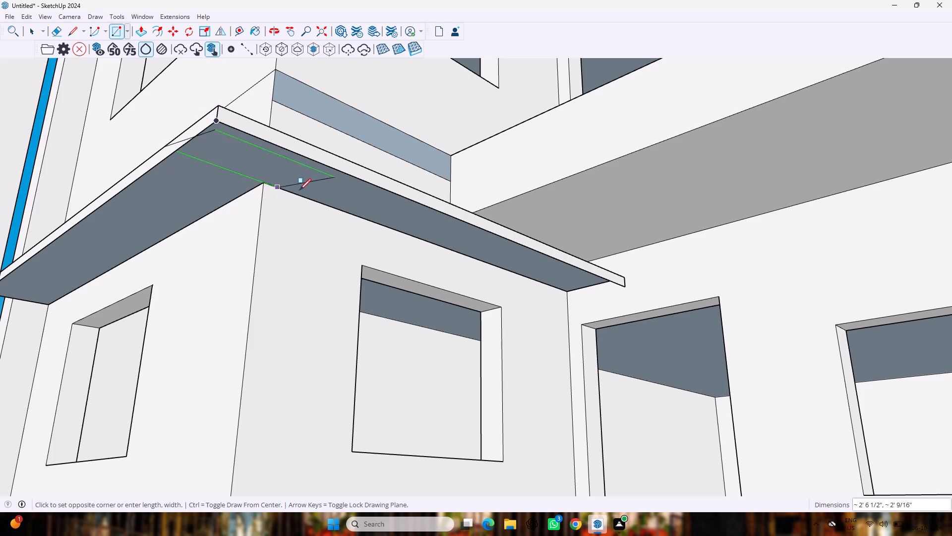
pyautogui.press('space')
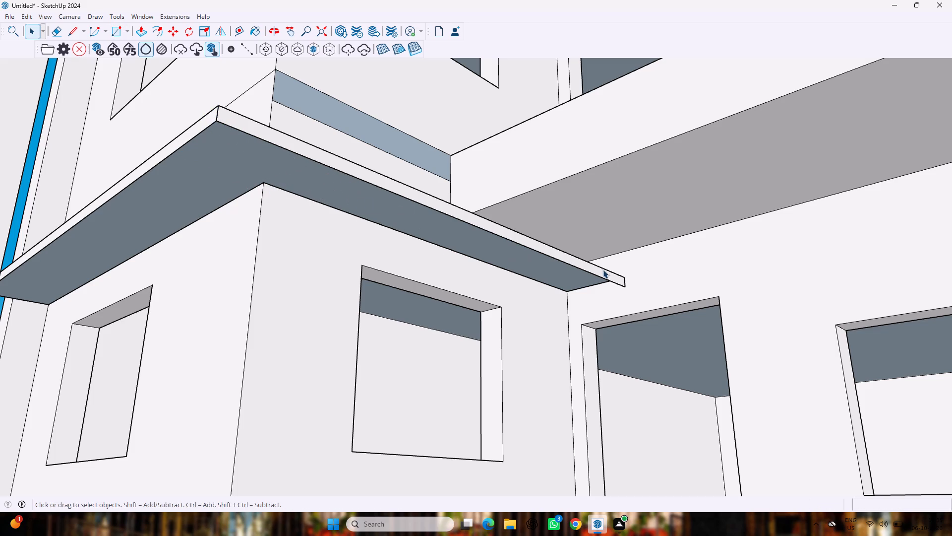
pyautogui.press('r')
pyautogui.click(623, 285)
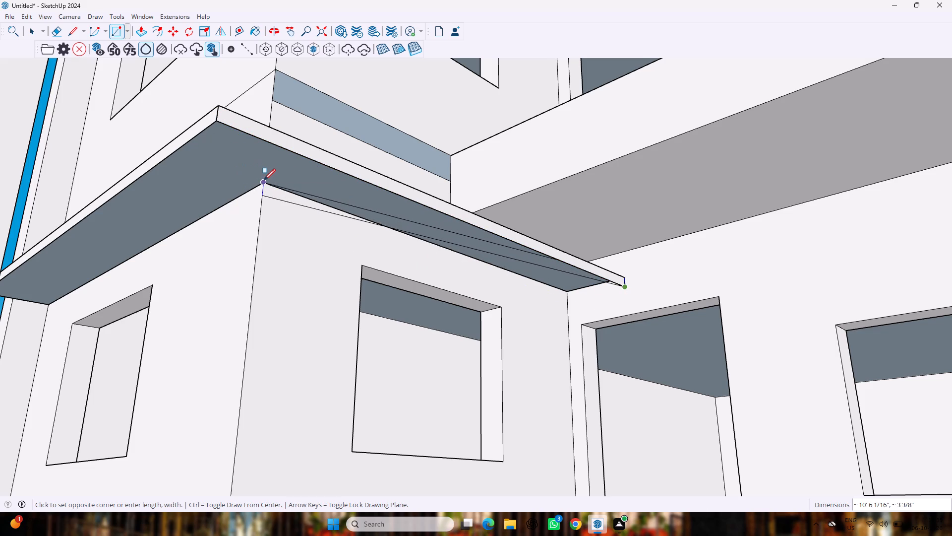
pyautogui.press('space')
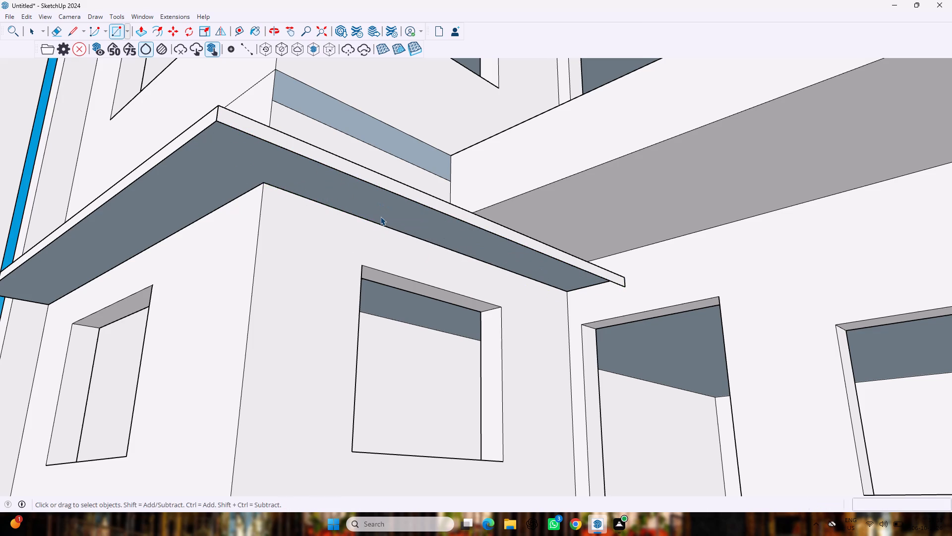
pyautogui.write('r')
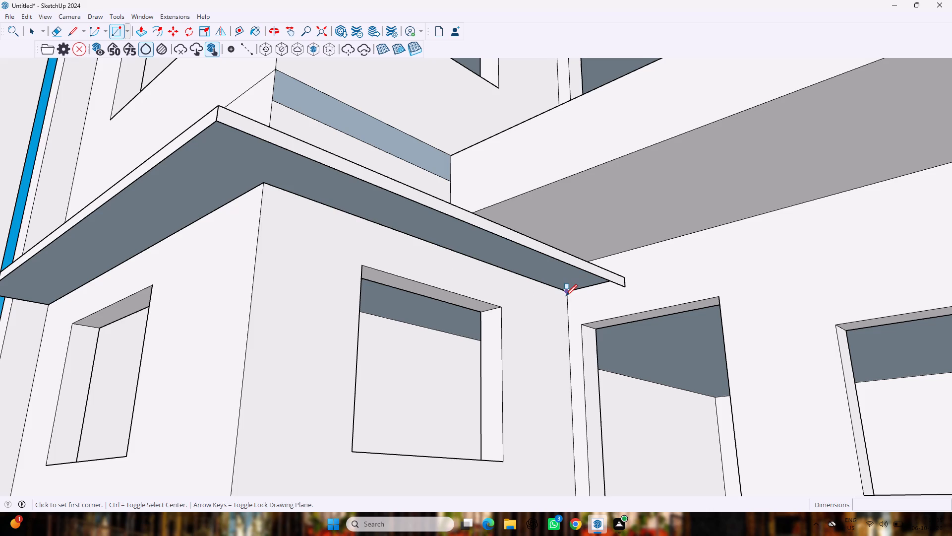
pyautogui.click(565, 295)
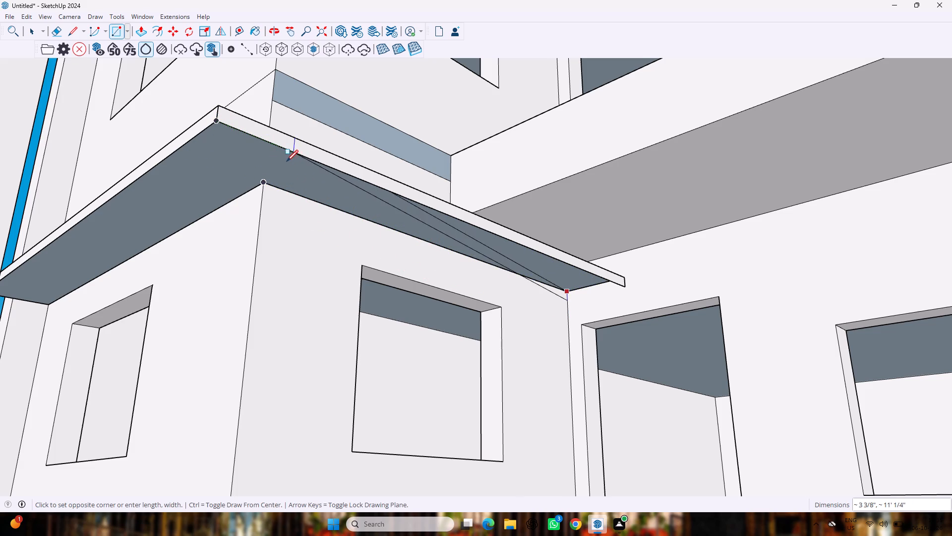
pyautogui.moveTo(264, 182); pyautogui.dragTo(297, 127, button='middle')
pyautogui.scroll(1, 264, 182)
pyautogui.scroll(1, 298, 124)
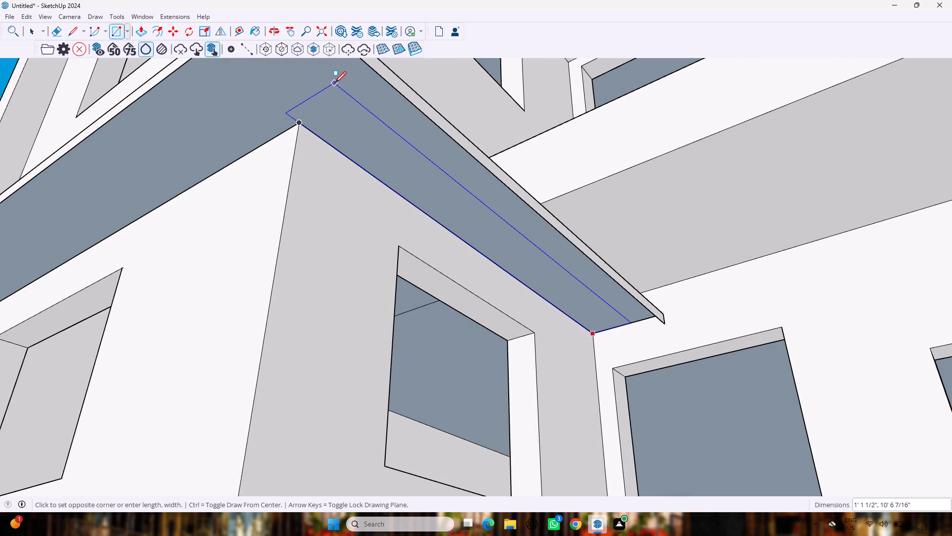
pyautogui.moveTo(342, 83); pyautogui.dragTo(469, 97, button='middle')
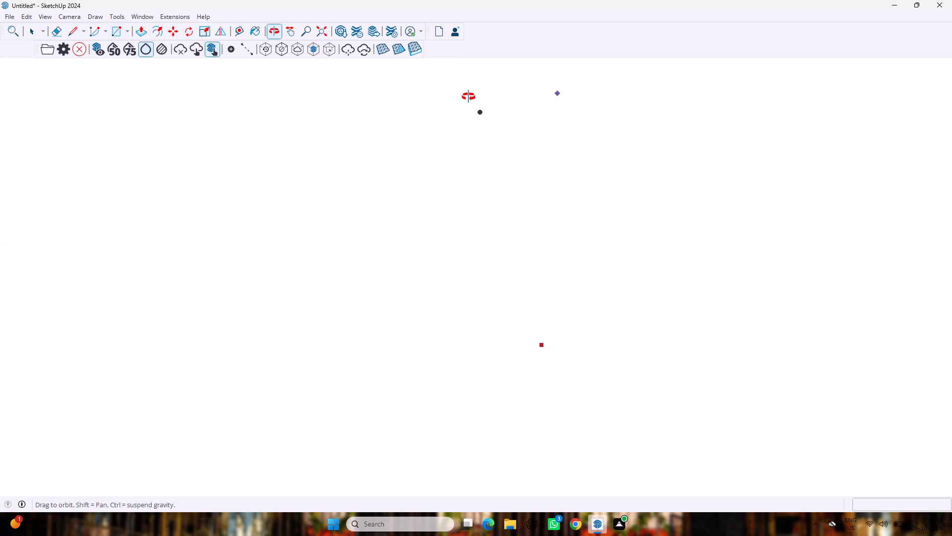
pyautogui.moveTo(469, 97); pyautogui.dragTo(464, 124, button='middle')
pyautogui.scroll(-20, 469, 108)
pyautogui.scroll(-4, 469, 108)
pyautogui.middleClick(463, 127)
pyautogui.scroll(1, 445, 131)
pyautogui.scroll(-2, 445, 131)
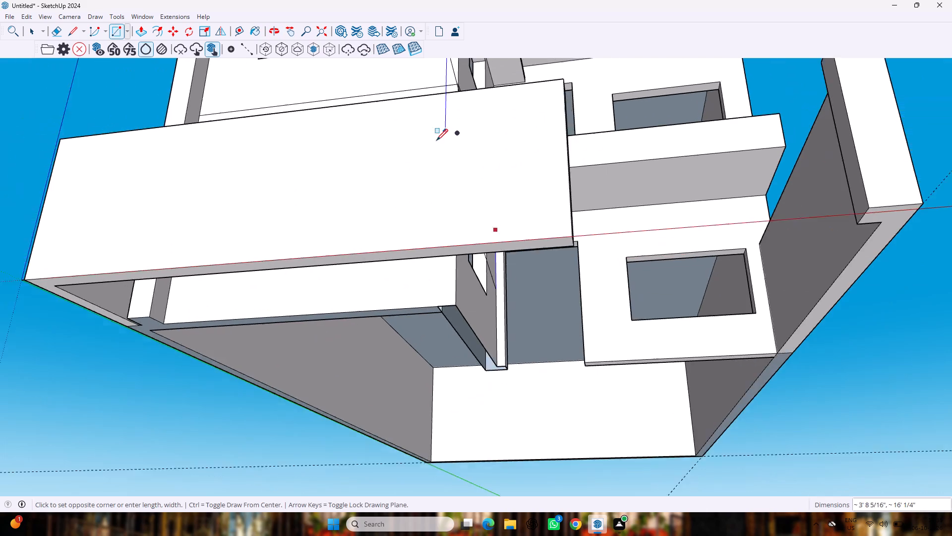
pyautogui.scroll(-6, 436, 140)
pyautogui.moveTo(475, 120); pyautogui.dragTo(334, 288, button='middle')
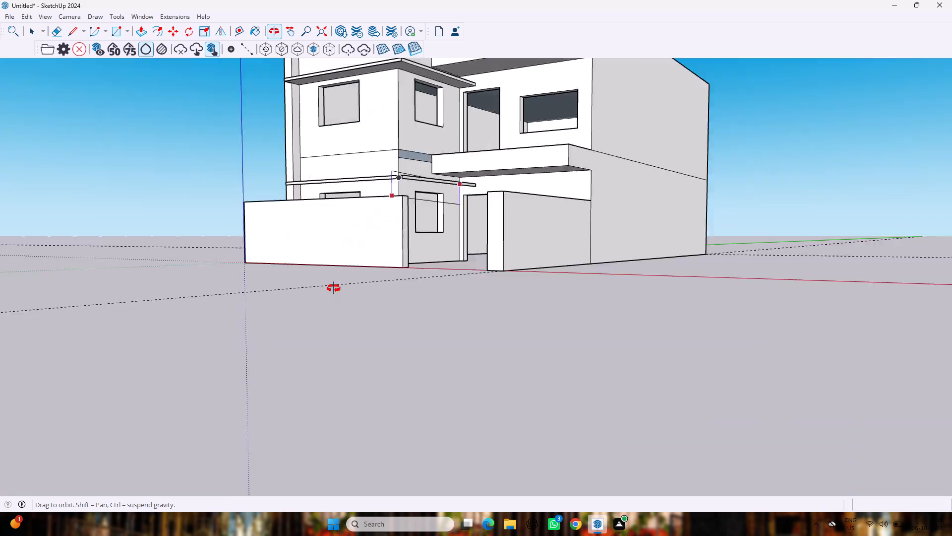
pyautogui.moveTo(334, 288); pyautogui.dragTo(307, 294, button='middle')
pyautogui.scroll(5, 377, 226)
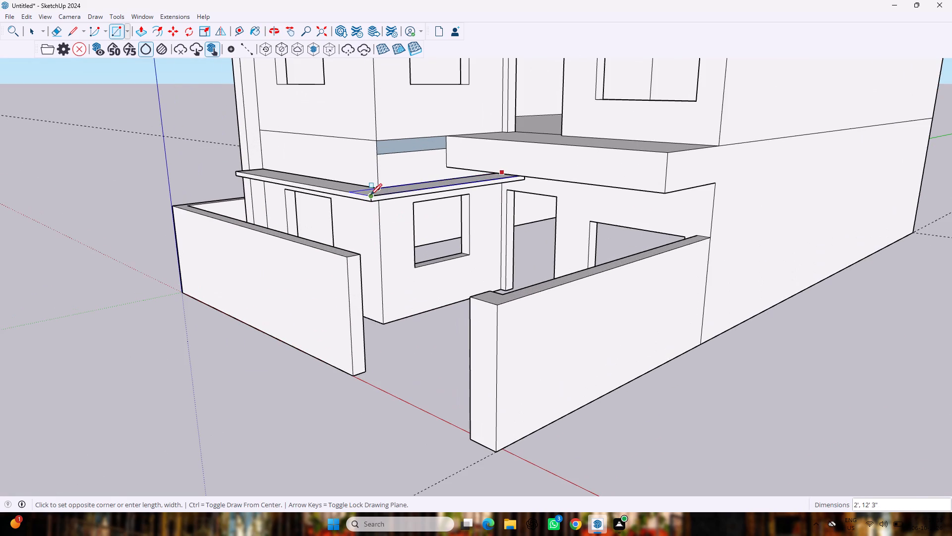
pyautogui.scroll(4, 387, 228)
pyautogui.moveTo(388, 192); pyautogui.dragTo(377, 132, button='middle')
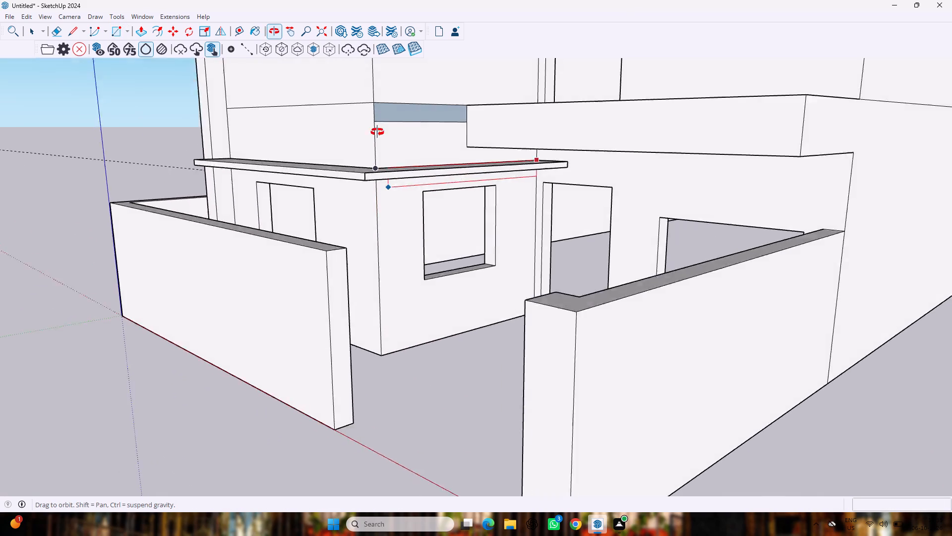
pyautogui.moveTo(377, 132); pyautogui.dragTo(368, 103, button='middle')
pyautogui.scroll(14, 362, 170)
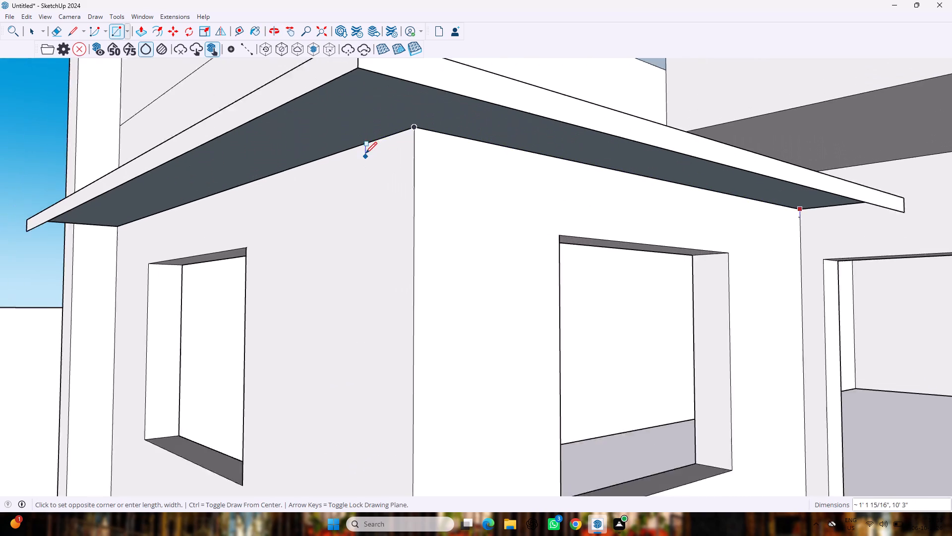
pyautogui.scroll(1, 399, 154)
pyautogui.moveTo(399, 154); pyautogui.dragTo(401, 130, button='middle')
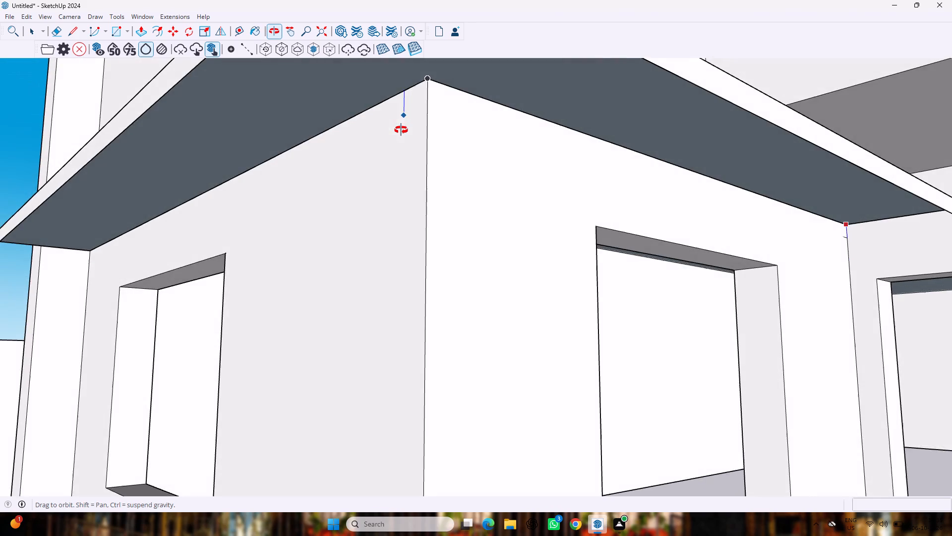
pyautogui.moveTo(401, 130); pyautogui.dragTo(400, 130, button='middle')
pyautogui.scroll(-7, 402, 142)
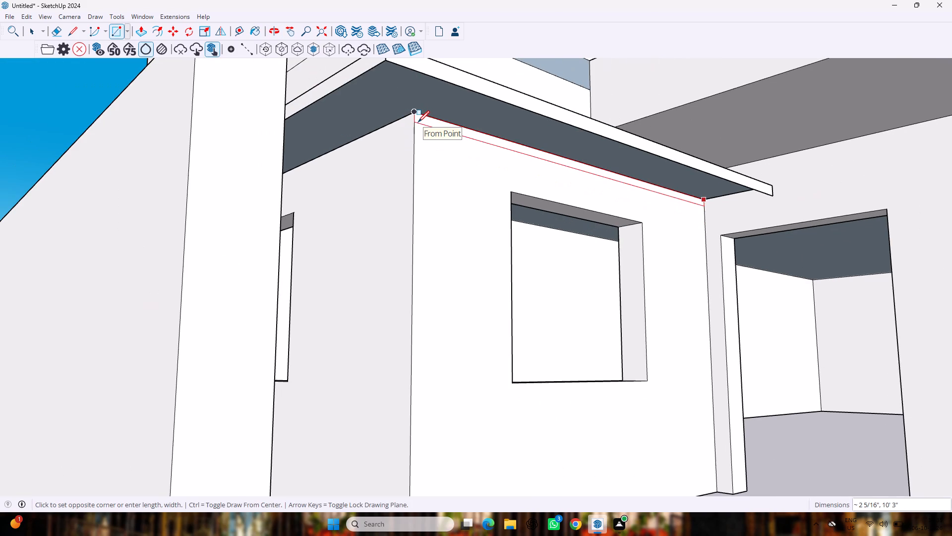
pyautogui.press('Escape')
# Undo the recent edits, placement and copying of the lower-floor L-shaped ledge, back to having only the upper ledge.
pyautogui.hotkey('ctrl', 'z')
pyautogui.hotkey('ctrl', 'z')
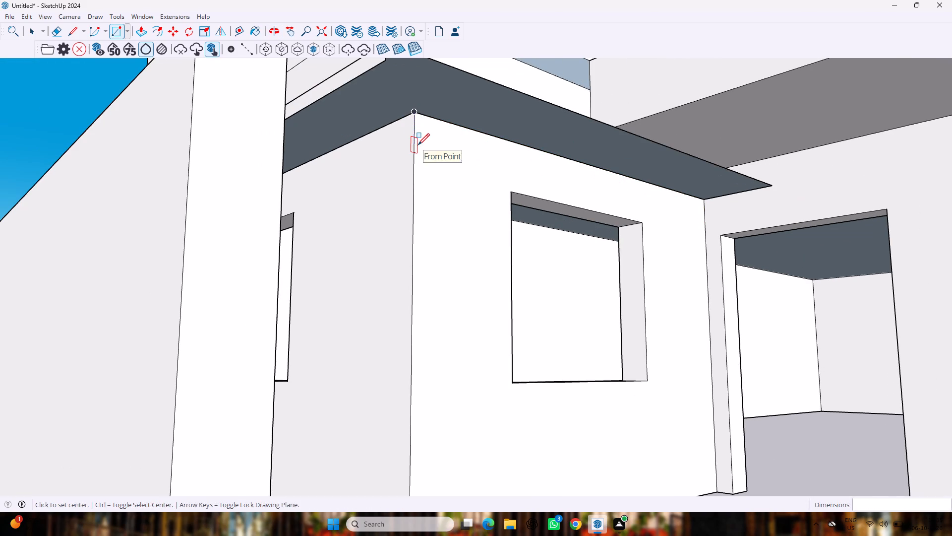
pyautogui.hotkey('ctrl', 'z')
pyautogui.hotkey('ctrl', 'z')
pyautogui.scroll(-9, 417, 157)
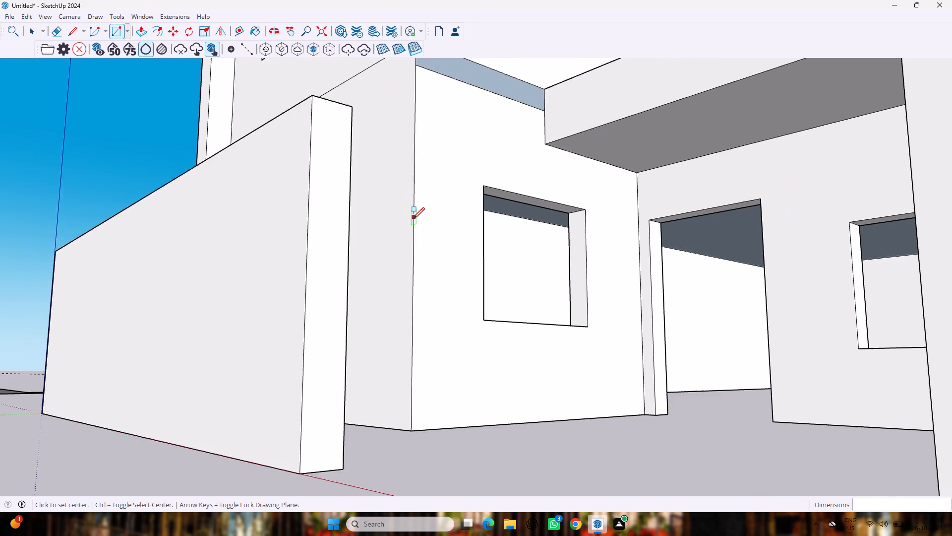
pyautogui.scroll(-7, 413, 219)
pyautogui.moveTo(421, 308); pyautogui.dragTo(476, 476, button='middle')
pyautogui.scroll(-4, 481, 423)
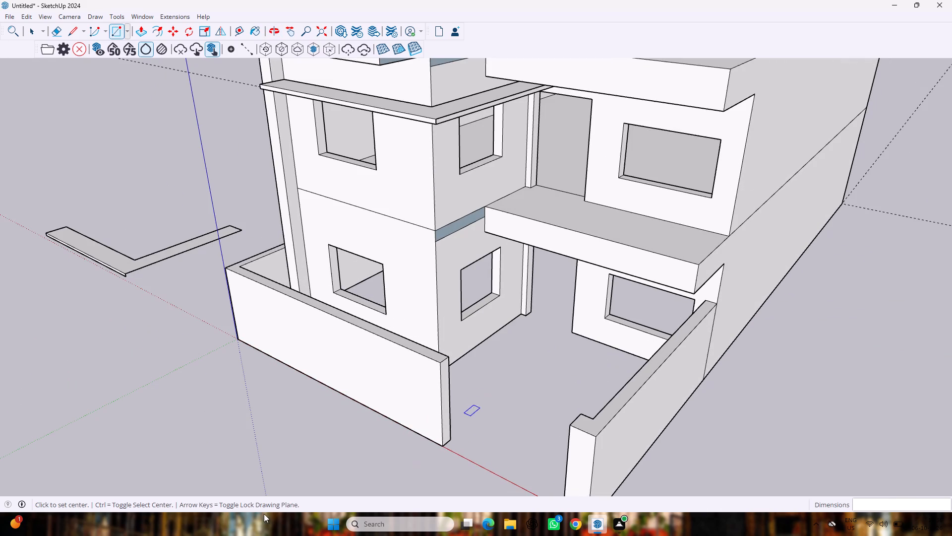
pyautogui.moveTo(104, 303); pyautogui.dragTo(104, 301, button='middle')
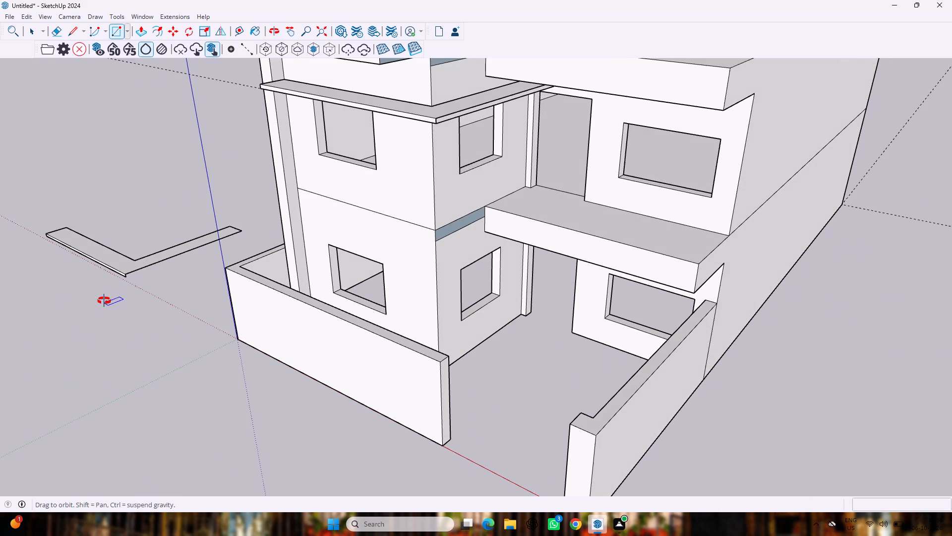
pyautogui.moveTo(104, 301); pyautogui.dragTo(121, 194, button='middle')
pyautogui.hotkey('ctrl', 'z')
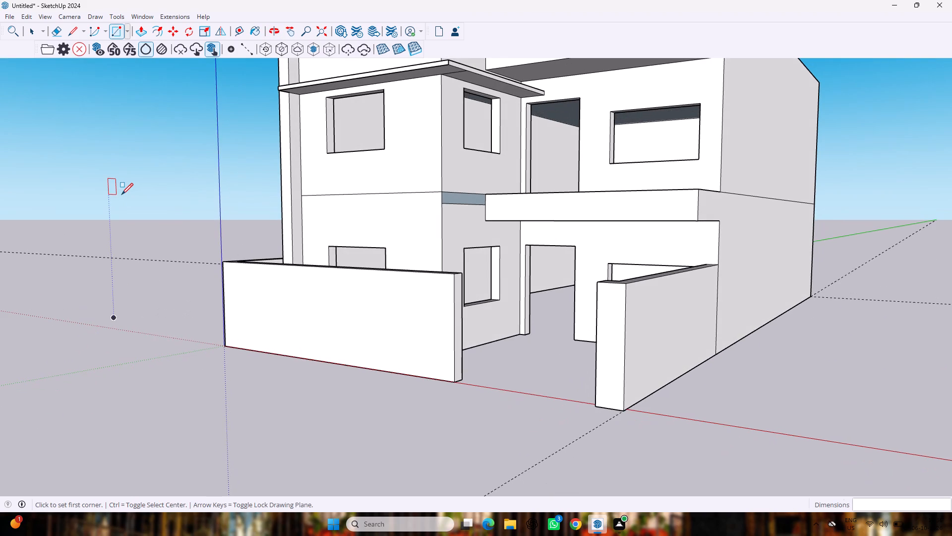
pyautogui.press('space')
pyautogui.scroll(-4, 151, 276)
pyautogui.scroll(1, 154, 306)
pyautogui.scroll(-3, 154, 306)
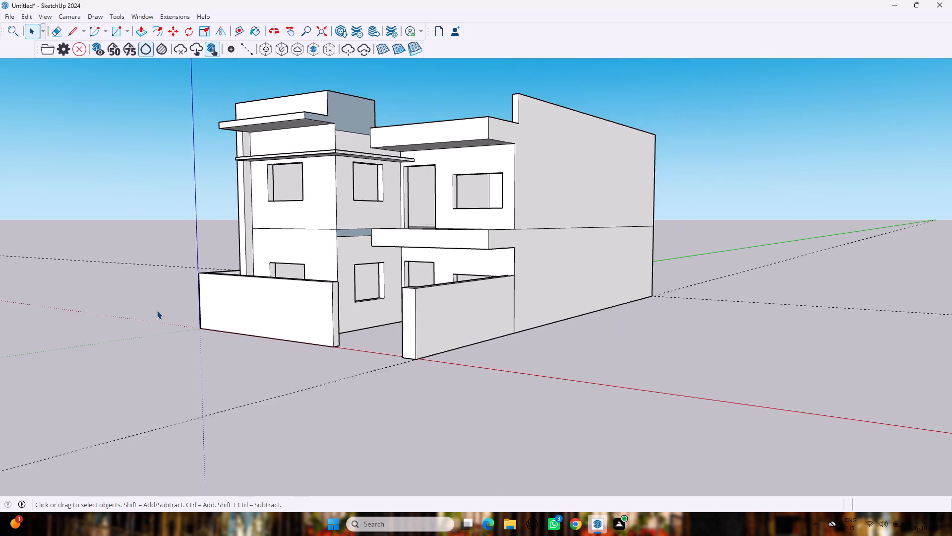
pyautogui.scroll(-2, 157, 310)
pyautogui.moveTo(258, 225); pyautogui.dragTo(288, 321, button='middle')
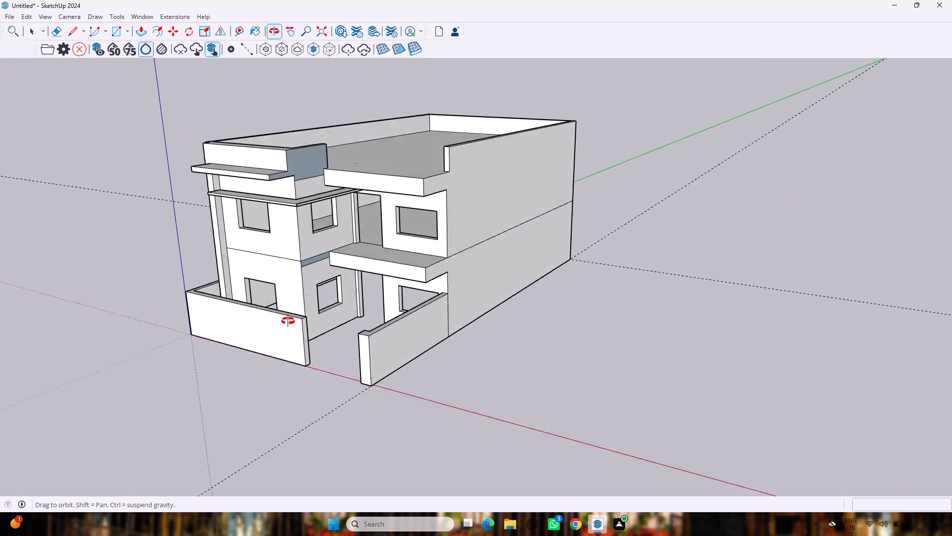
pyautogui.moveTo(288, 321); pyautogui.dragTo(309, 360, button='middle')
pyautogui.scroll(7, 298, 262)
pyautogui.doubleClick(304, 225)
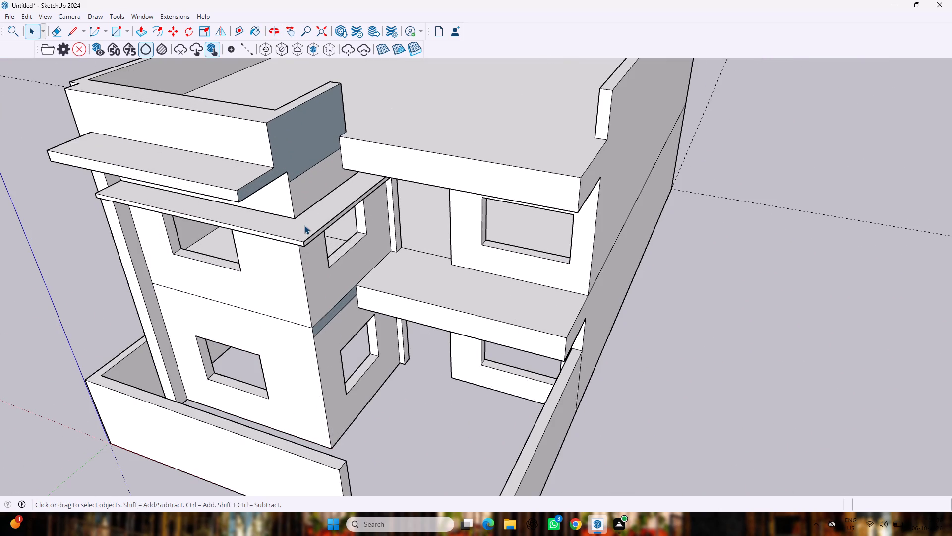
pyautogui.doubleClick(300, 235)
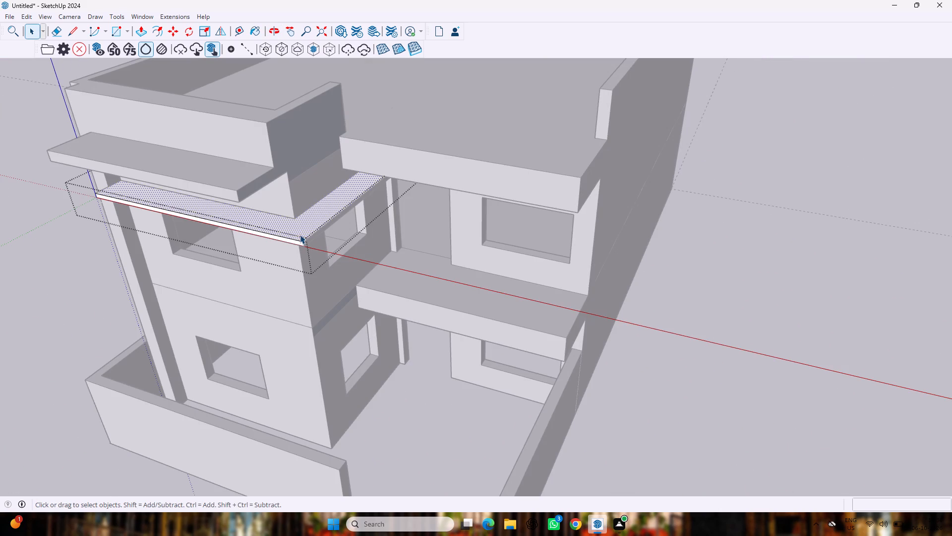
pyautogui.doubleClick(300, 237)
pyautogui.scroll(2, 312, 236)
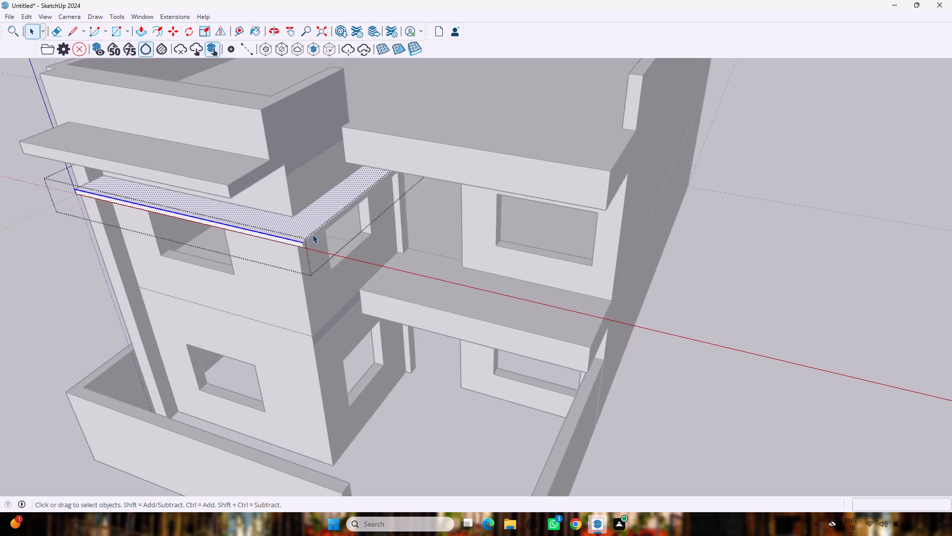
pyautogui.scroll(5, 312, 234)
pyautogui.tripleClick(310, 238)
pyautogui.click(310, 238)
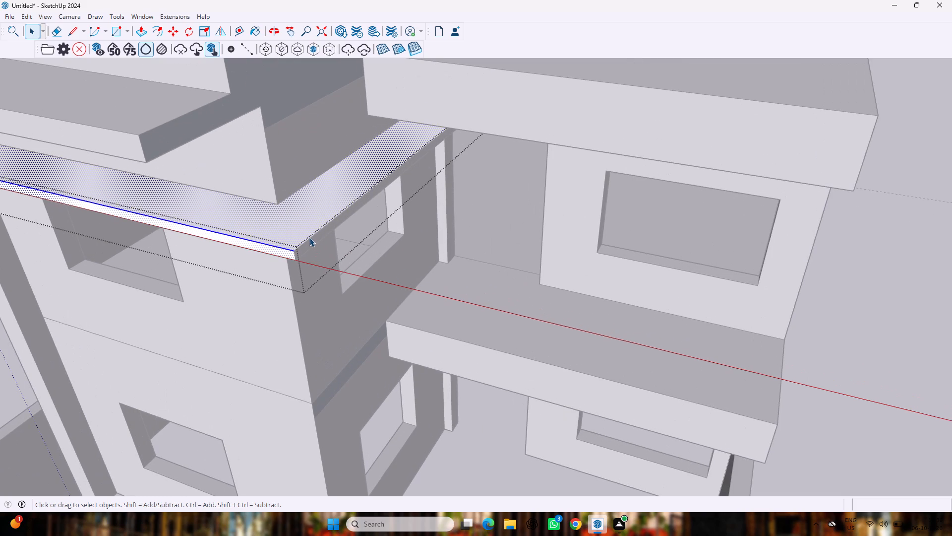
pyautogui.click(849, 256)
# Erase the seam line on the underside of the upper ledge at its front corner.
pyautogui.scroll(-7, 843, 254)
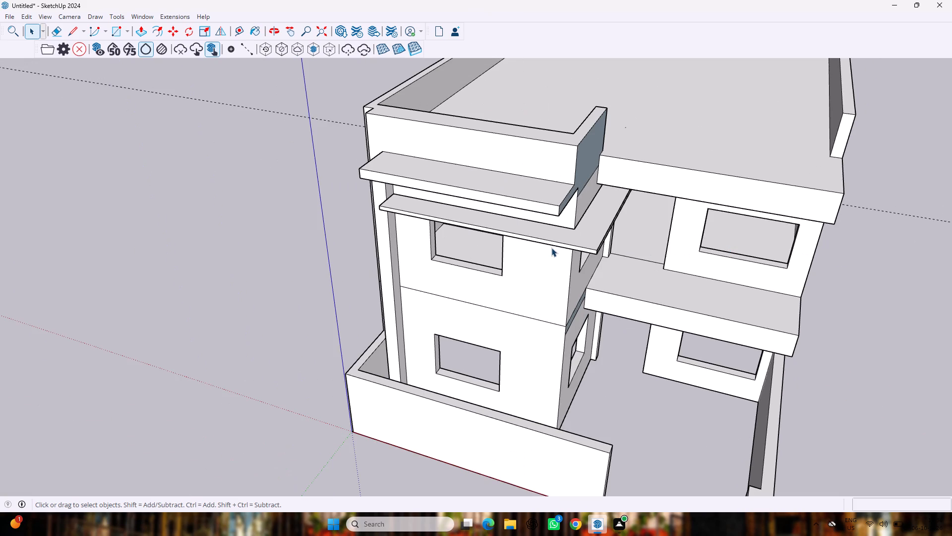
pyautogui.click(561, 238)
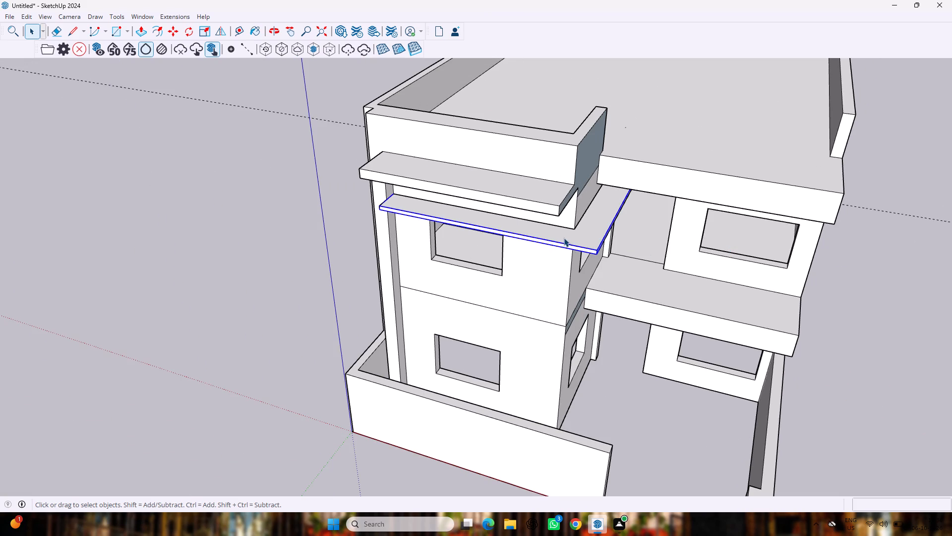
pyautogui.moveTo(616, 265); pyautogui.dragTo(404, 38, button='middle')
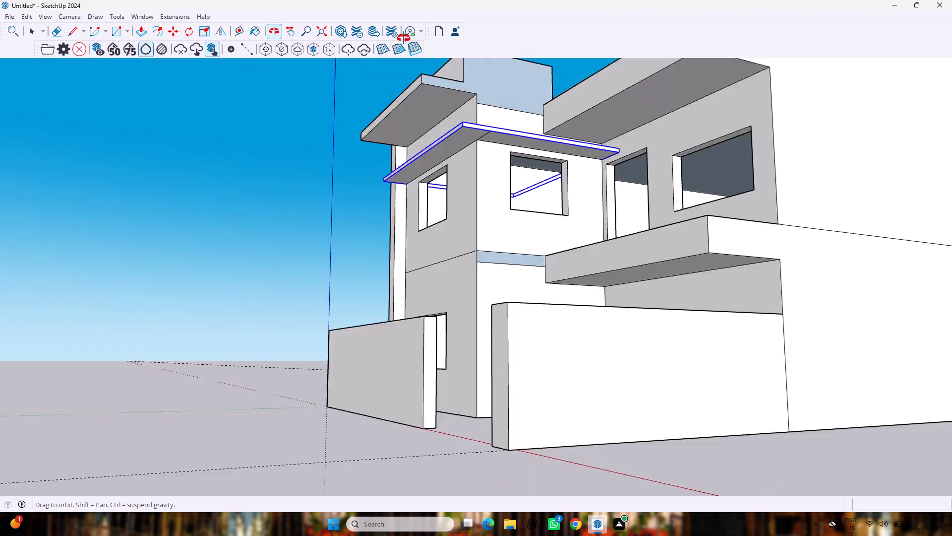
pyautogui.moveTo(404, 38); pyautogui.dragTo(403, 38, button='middle')
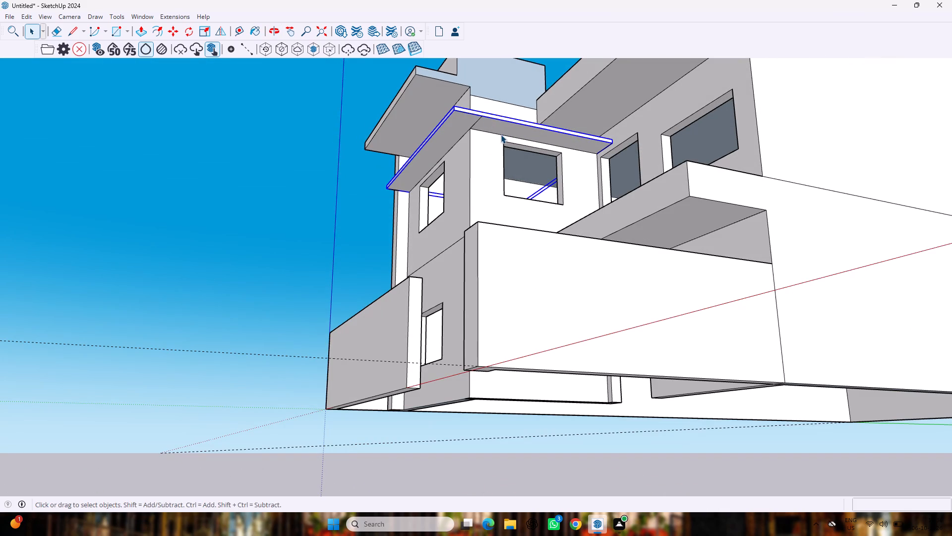
pyautogui.press('e')
pyautogui.moveTo(472, 124); pyautogui.dragTo(481, 125)
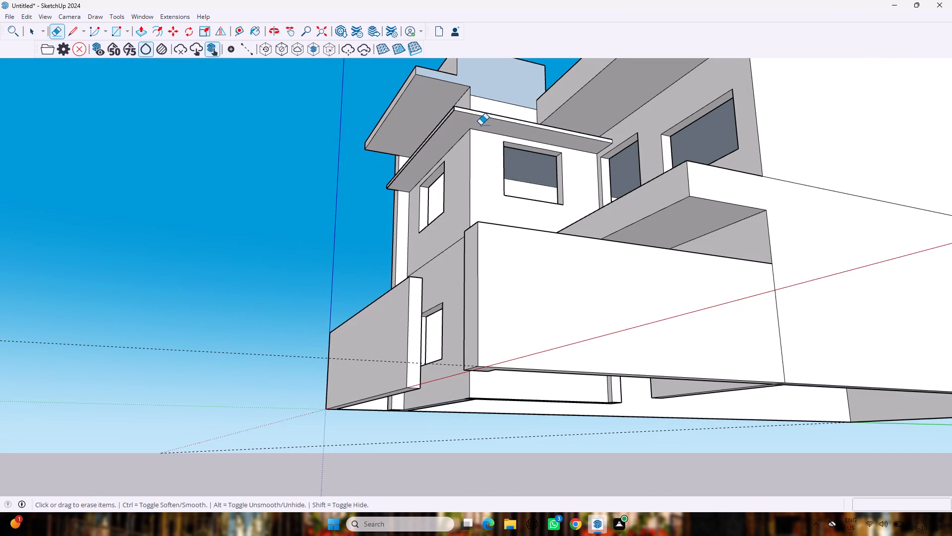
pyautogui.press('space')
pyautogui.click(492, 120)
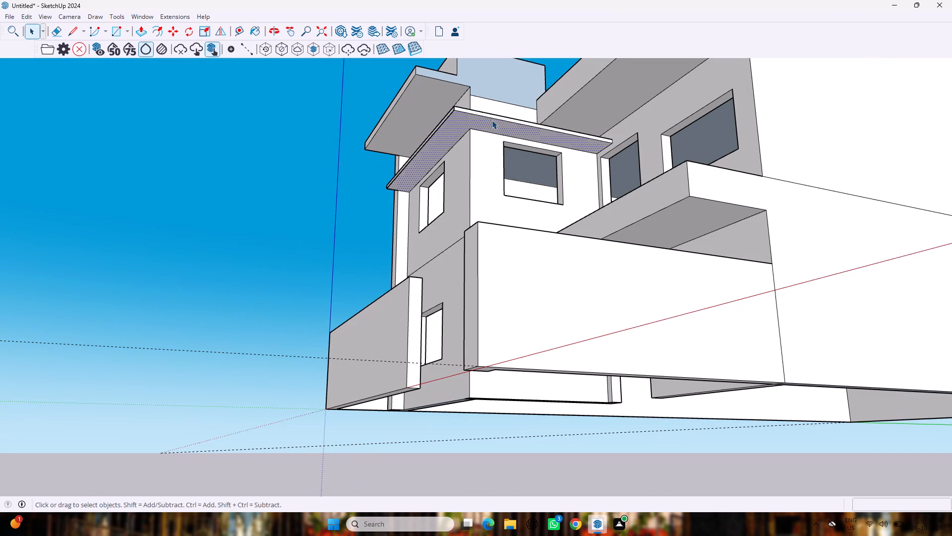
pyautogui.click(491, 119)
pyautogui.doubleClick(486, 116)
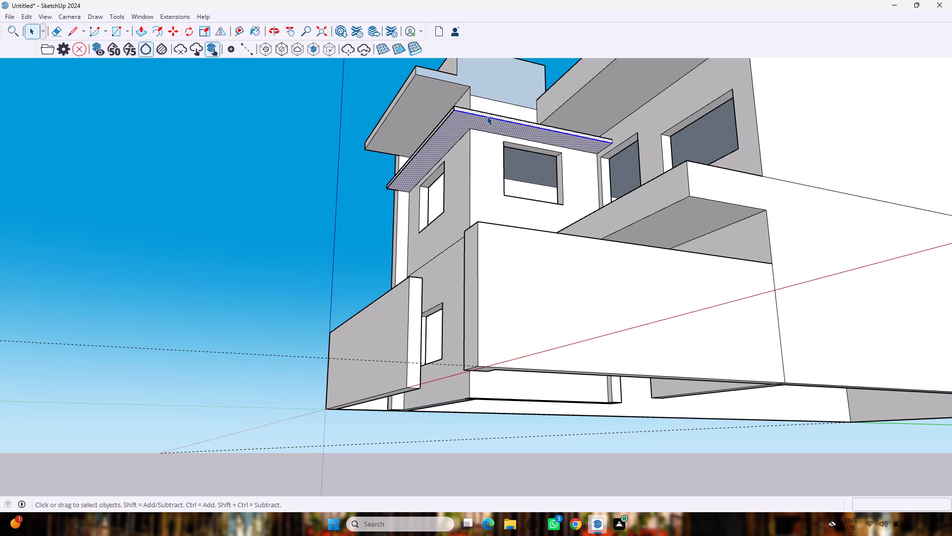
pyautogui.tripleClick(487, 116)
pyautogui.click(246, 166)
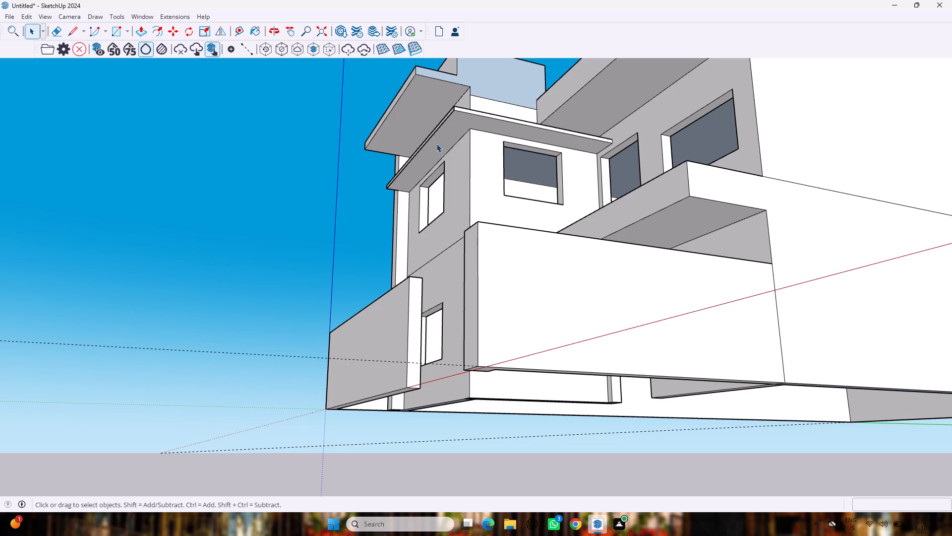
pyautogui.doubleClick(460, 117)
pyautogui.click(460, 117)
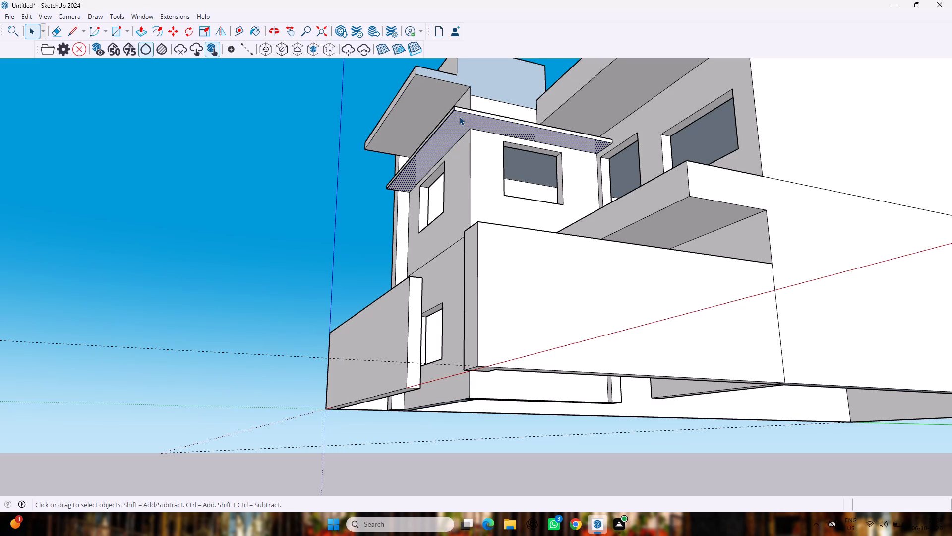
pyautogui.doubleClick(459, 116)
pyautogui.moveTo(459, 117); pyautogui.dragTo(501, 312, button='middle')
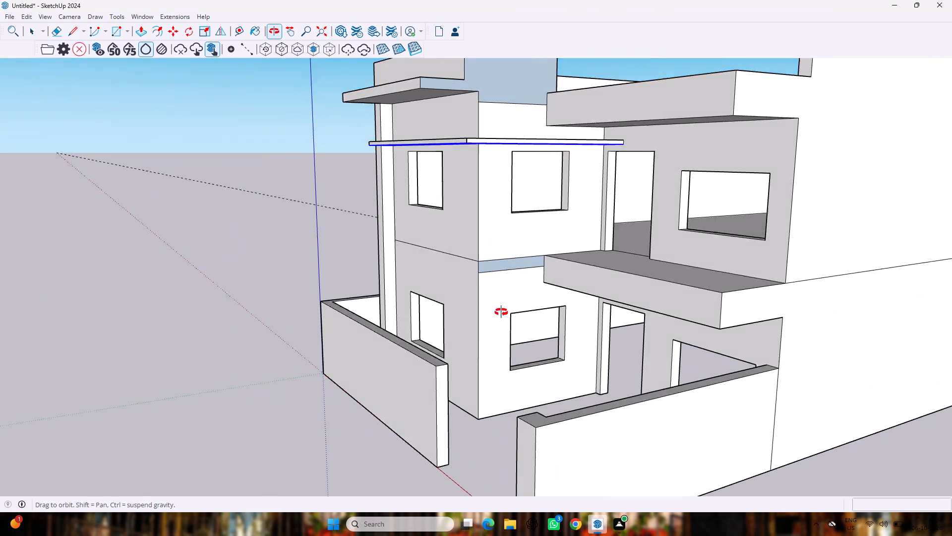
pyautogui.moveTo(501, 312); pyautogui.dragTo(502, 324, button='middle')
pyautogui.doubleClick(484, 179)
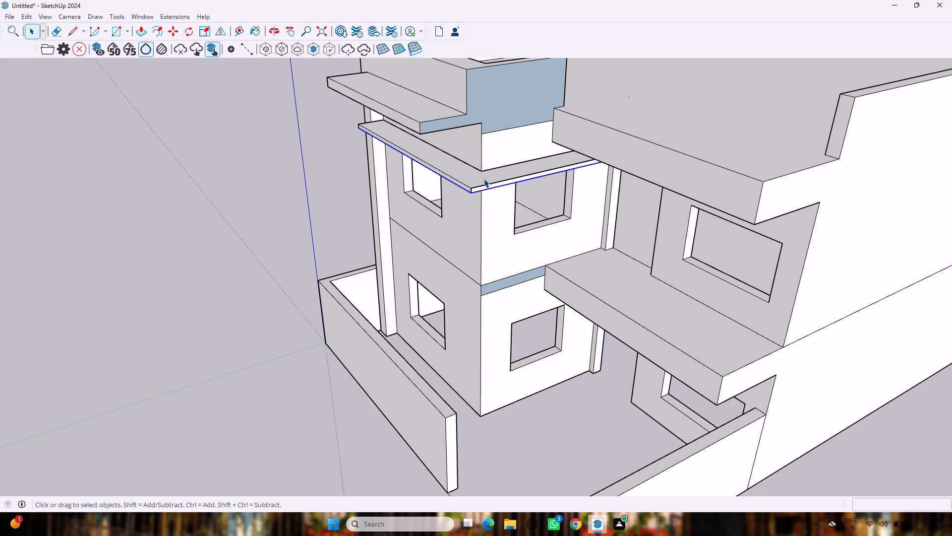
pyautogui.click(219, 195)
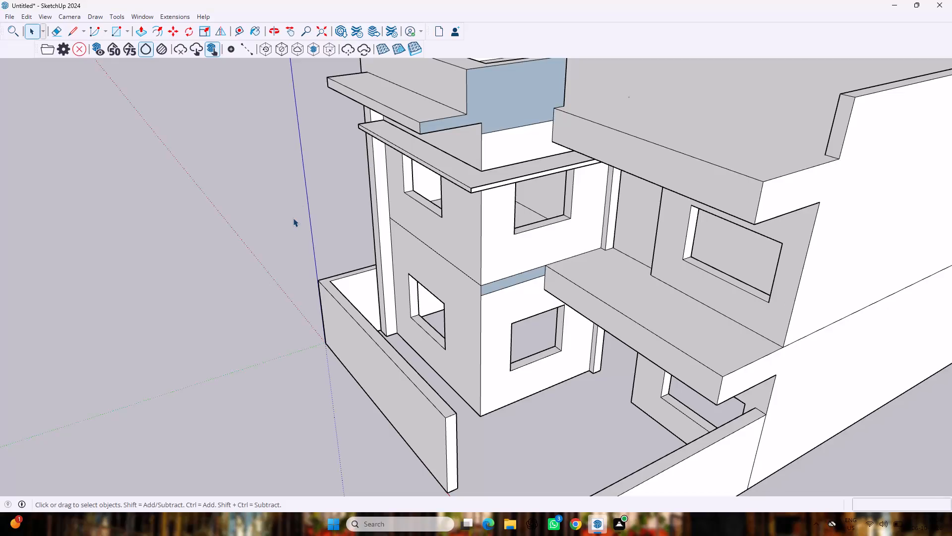
# Draw a rectangle about 4" by 13' 1" across the front wall just above the ground-floor window.
pyautogui.press('r')
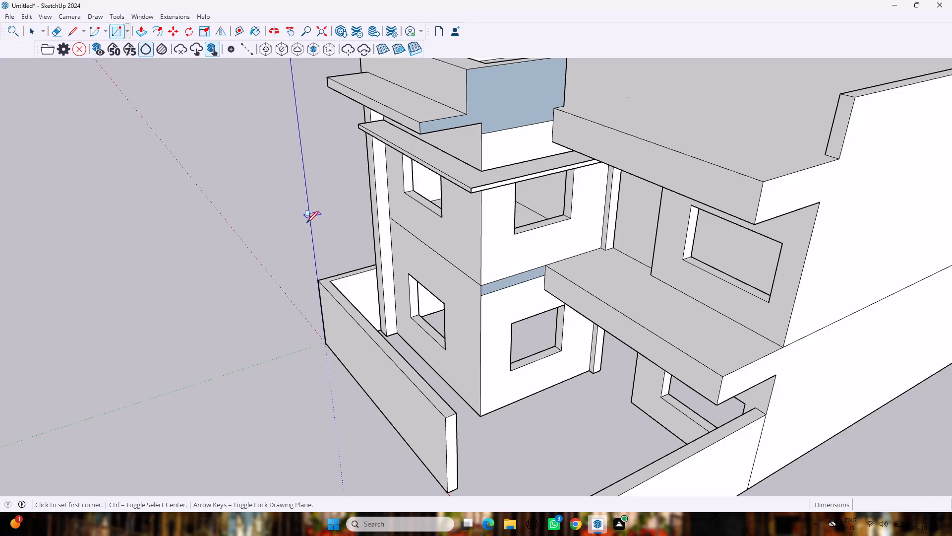
pyautogui.moveTo(324, 225); pyautogui.dragTo(466, 159, button='middle')
pyautogui.scroll(2, 314, 297)
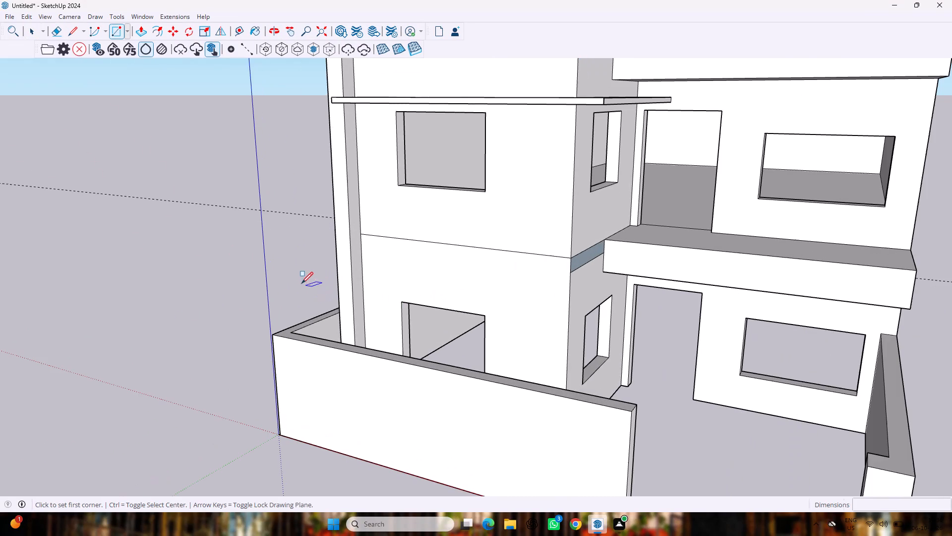
pyautogui.click(361, 284)
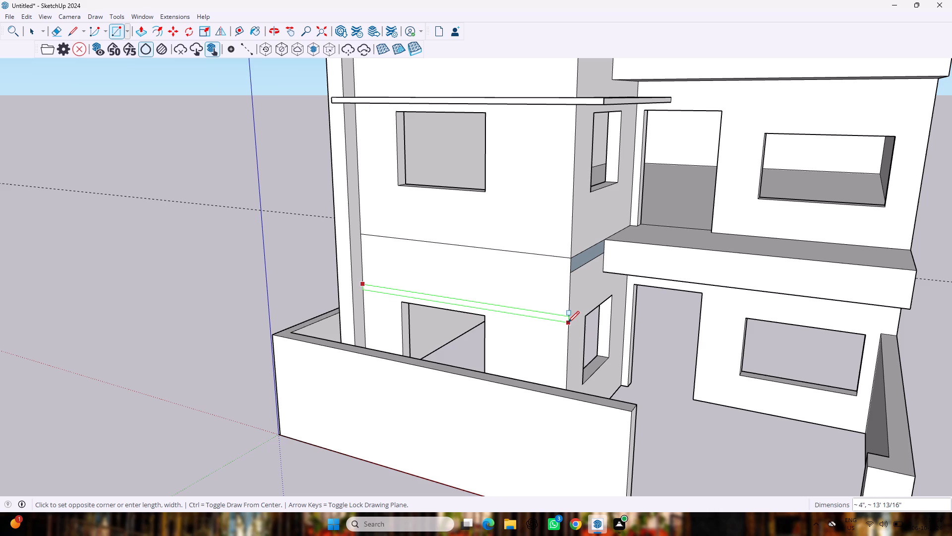
pyautogui.click(568, 323)
# Draw a matching rectangle about 4" by 10' 3" on the adjoining side wall, starting from the front strip's corner above the ground-floor window.
pyautogui.moveTo(593, 323); pyautogui.dragTo(480, 303, button='middle')
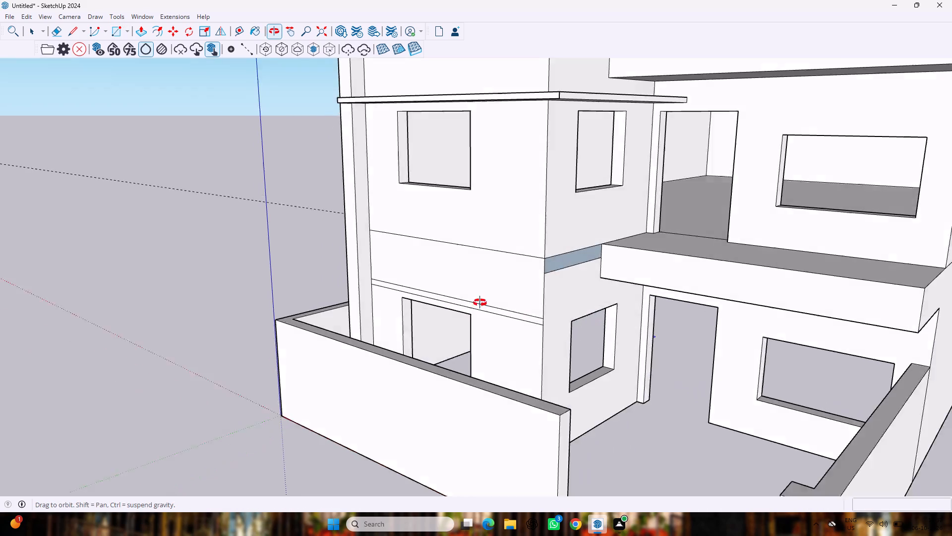
pyautogui.moveTo(480, 303); pyautogui.dragTo(452, 301, button='middle')
pyautogui.click(505, 316)
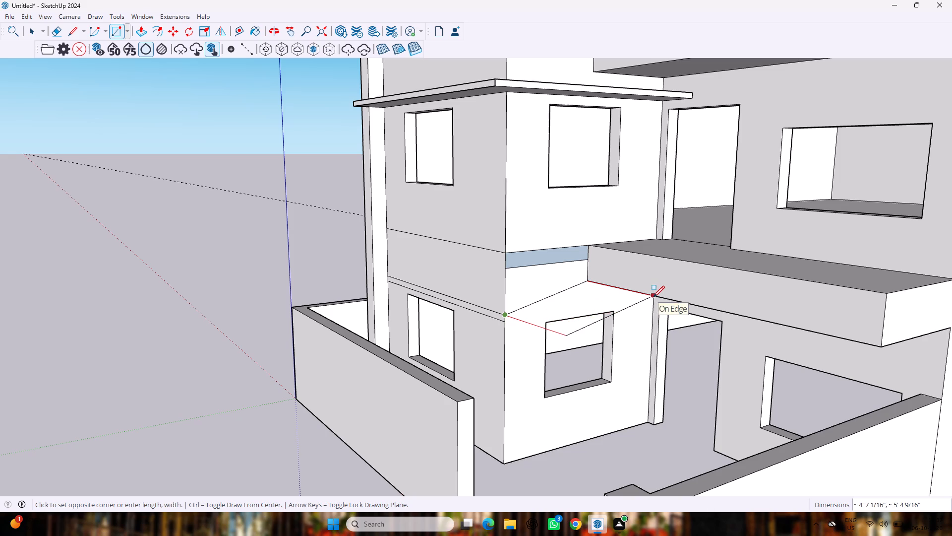
pyautogui.scroll(1, 651, 308)
pyautogui.moveTo(651, 308); pyautogui.dragTo(622, 276, button='middle')
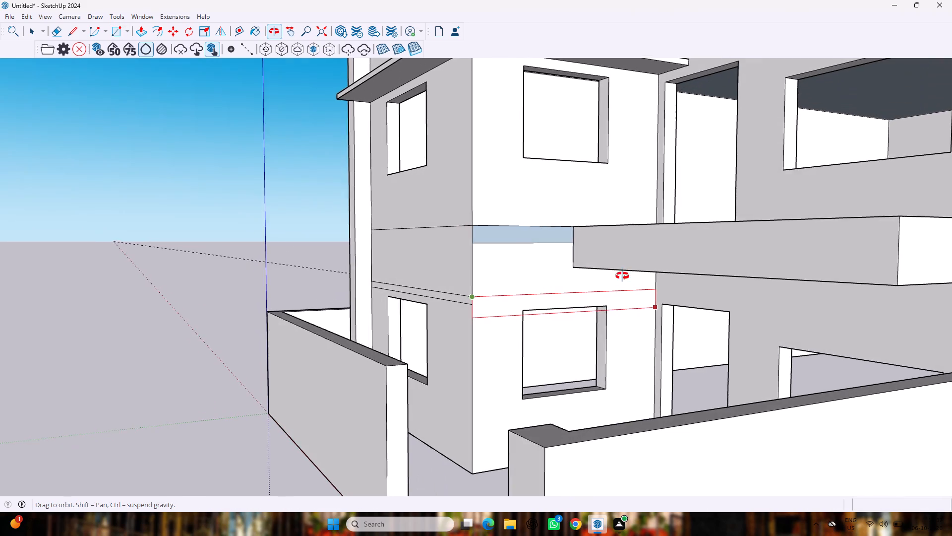
pyautogui.moveTo(622, 276); pyautogui.dragTo(621, 276, button='middle')
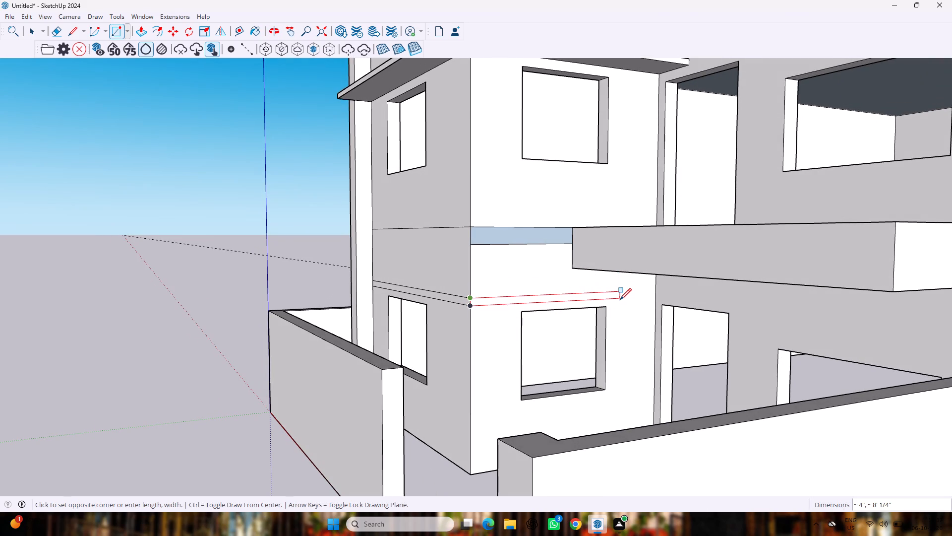
pyautogui.click(654, 300)
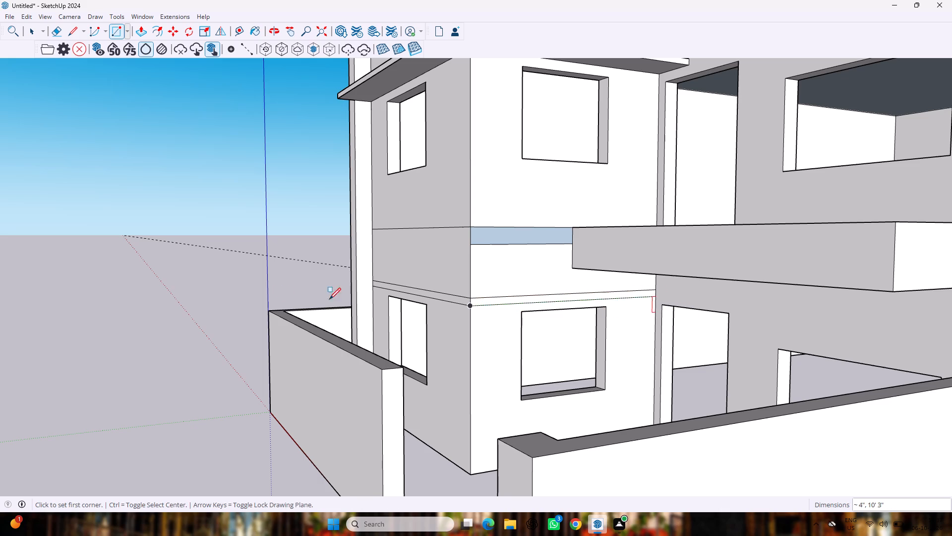
# Extrude the front strip above the ground-floor window outward with Push/Pull, entering 2' and a further 1'.
pyautogui.moveTo(265, 306); pyautogui.dragTo(456, 356, button='middle')
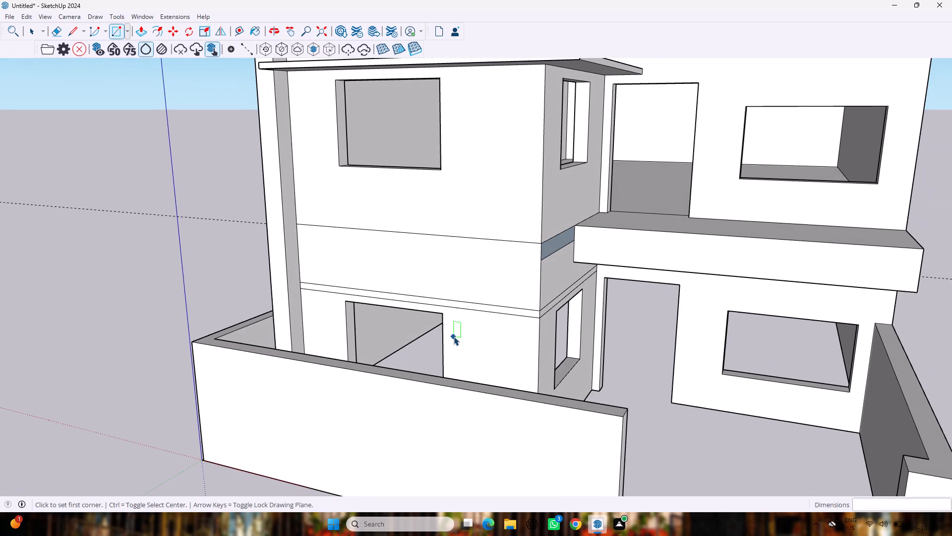
pyautogui.press('space')
pyautogui.press('p')
pyautogui.moveTo(471, 306); pyautogui.dragTo(463, 327)
pyautogui.write("2'")
pyautogui.press('Return')
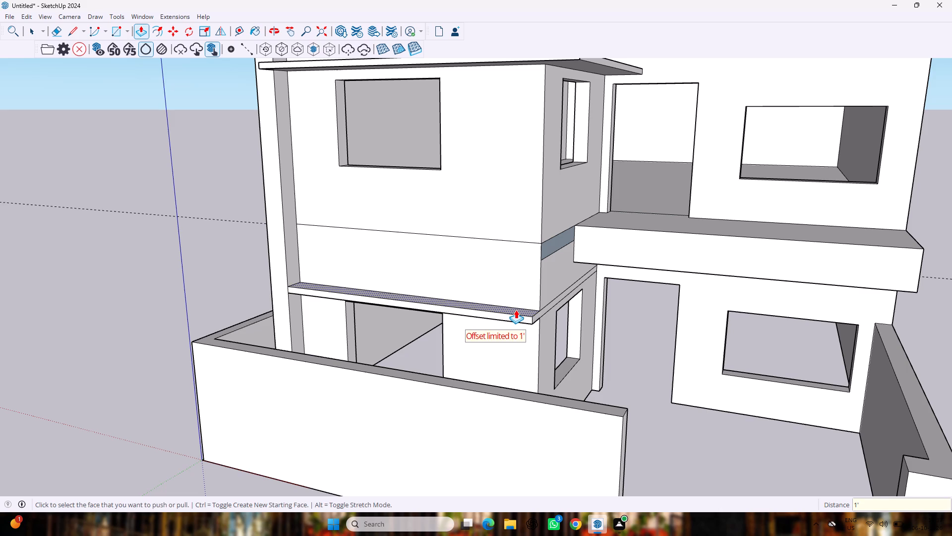
pyautogui.scroll(4, 502, 310)
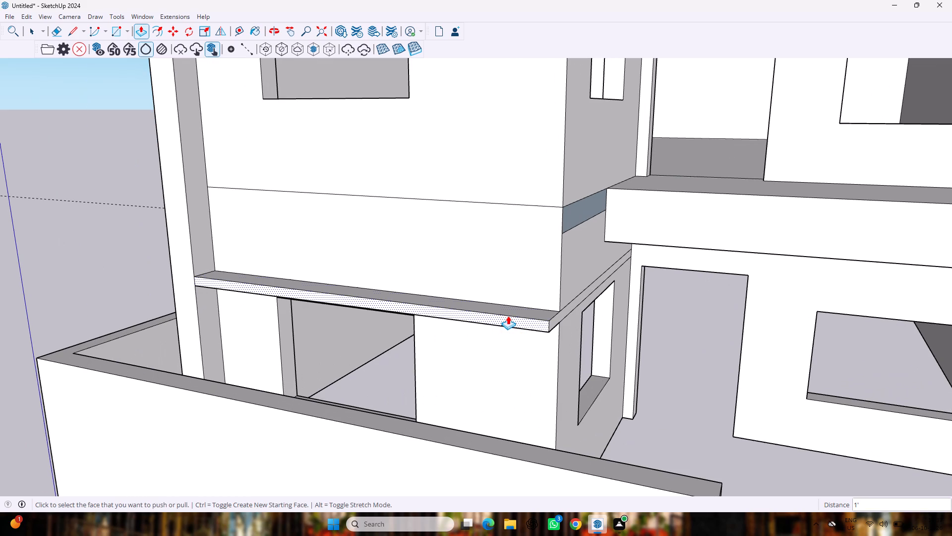
pyautogui.moveTo(508, 316); pyautogui.dragTo(494, 330)
pyautogui.write("1'")
pyautogui.press('Return')
# Extrude the side-wall strip, including the front ledge's end face, outward 2' to form an L-shaped lower ledge.
pyautogui.moveTo(569, 325); pyautogui.dragTo(404, 312, button='middle')
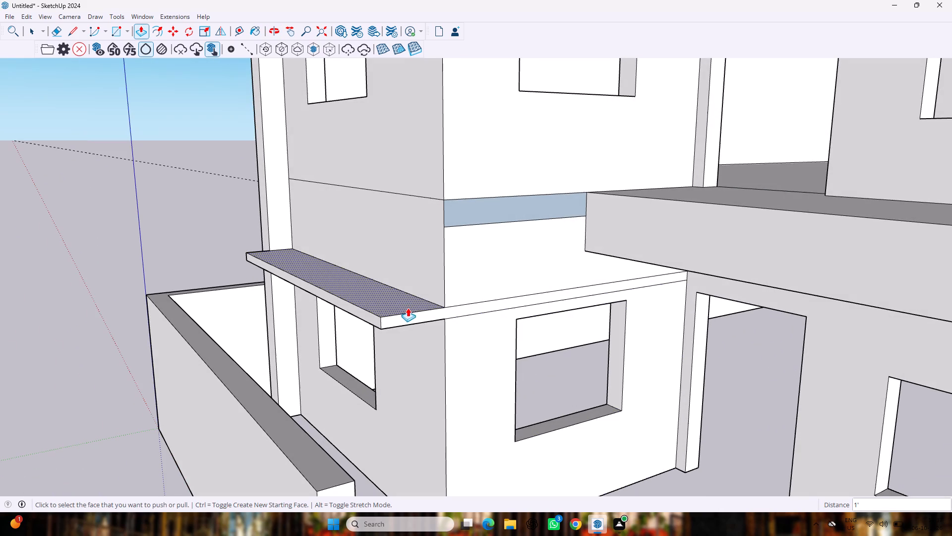
pyautogui.moveTo(434, 312); pyautogui.dragTo(449, 333)
pyautogui.write("2'")
pyautogui.press('Return')
# Erase the seam line on the top face of the lower ledge at its corner.
pyautogui.moveTo(435, 351); pyautogui.dragTo(447, 368, button='middle')
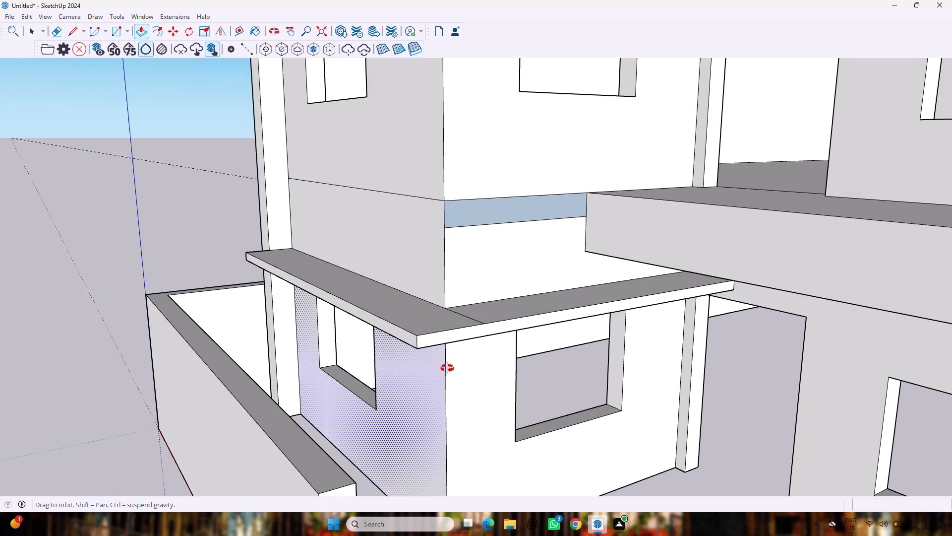
pyautogui.moveTo(447, 368); pyautogui.dragTo(508, 387, button='middle')
pyautogui.scroll(1, 503, 375)
pyautogui.press('space')
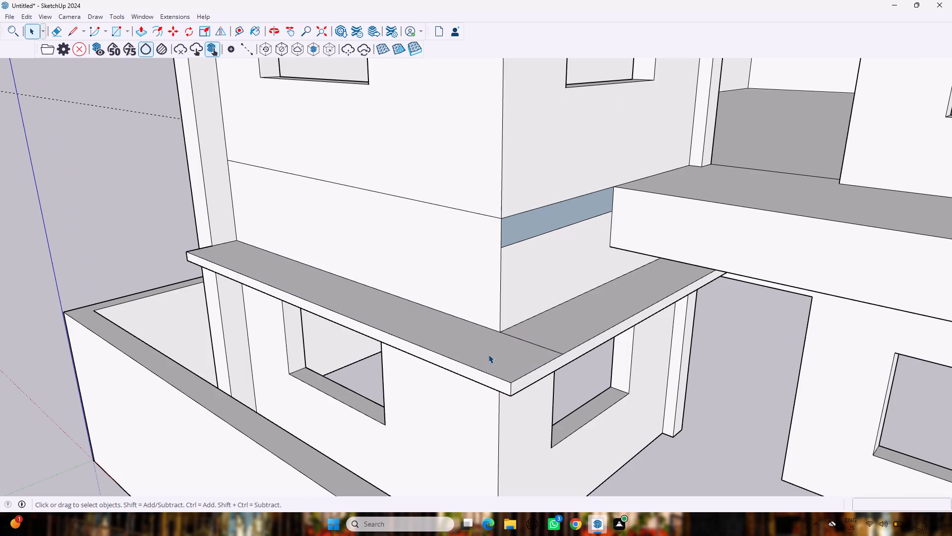
pyautogui.write('e')
pyautogui.moveTo(530, 332); pyautogui.dragTo(523, 340)
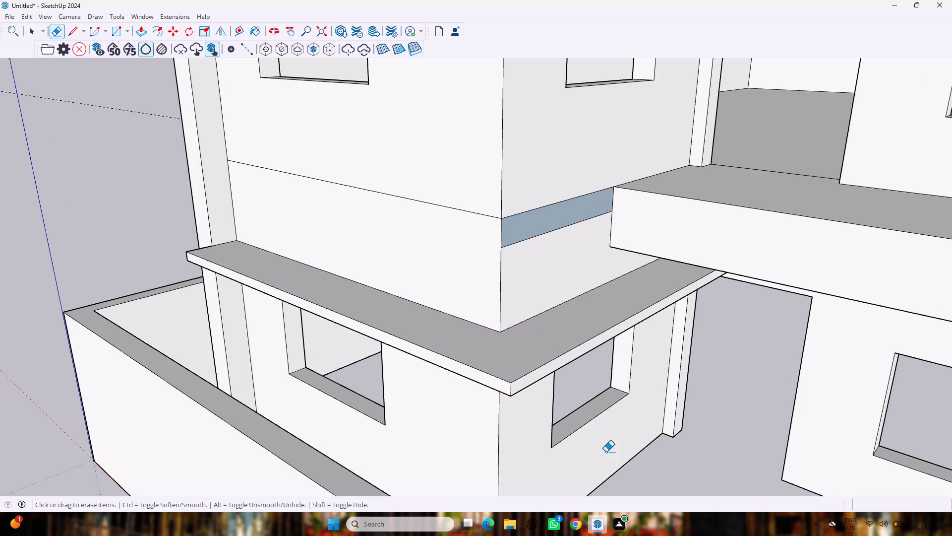
# Erase the seam line on the underside of the lower ledge at its corner.
pyautogui.moveTo(606, 452); pyautogui.dragTo(456, 260, button='middle')
pyautogui.scroll(1, 454, 256)
pyautogui.scroll(-12, 451, 251)
pyautogui.moveTo(451, 253); pyautogui.dragTo(451, 286, button='middle')
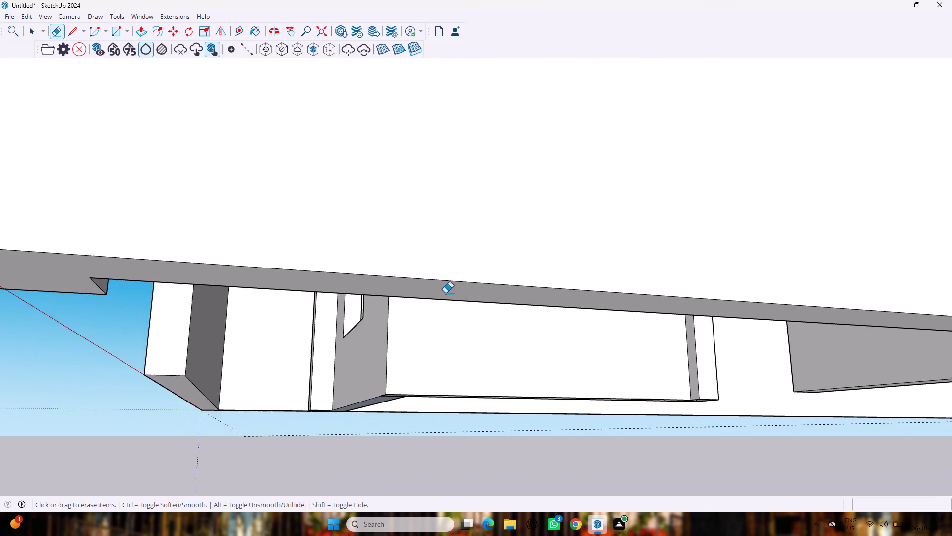
pyautogui.scroll(-10, 445, 293)
pyautogui.moveTo(102, 289); pyautogui.dragTo(232, 469, button='middle')
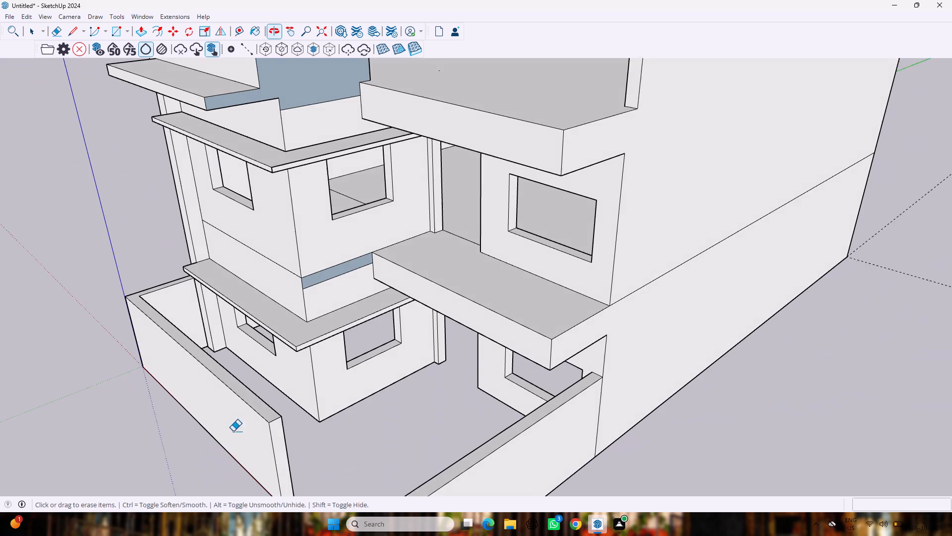
pyautogui.moveTo(321, 380); pyautogui.dragTo(321, 369, button='middle')
pyautogui.scroll(6, 321, 380)
pyautogui.moveTo(319, 349); pyautogui.dragTo(284, 269, button='middle')
pyautogui.scroll(1, 320, 345)
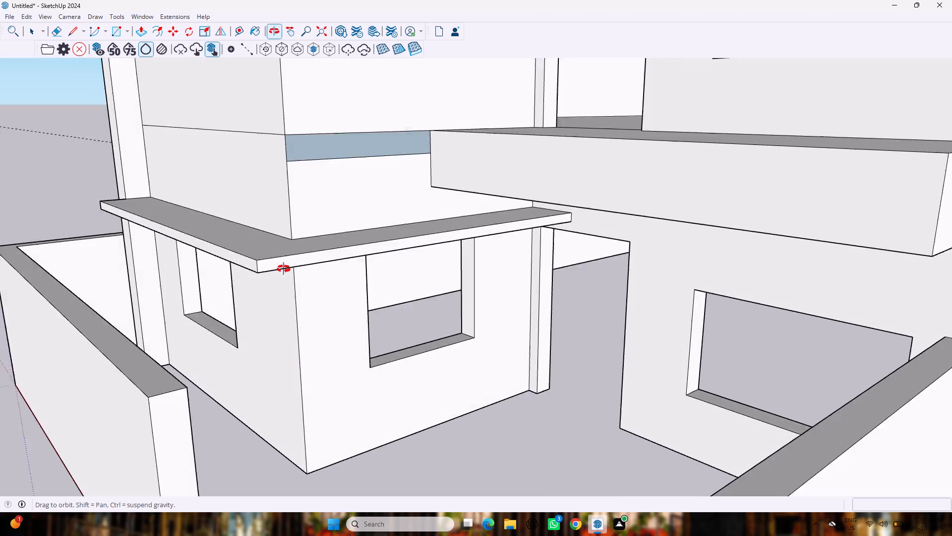
pyautogui.moveTo(284, 269); pyautogui.dragTo(269, 251, button='middle')
pyautogui.moveTo(286, 284); pyautogui.dragTo(273, 208, button='middle')
pyautogui.scroll(1, 287, 283)
pyautogui.middleClick(273, 208)
pyautogui.scroll(-4, 273, 208)
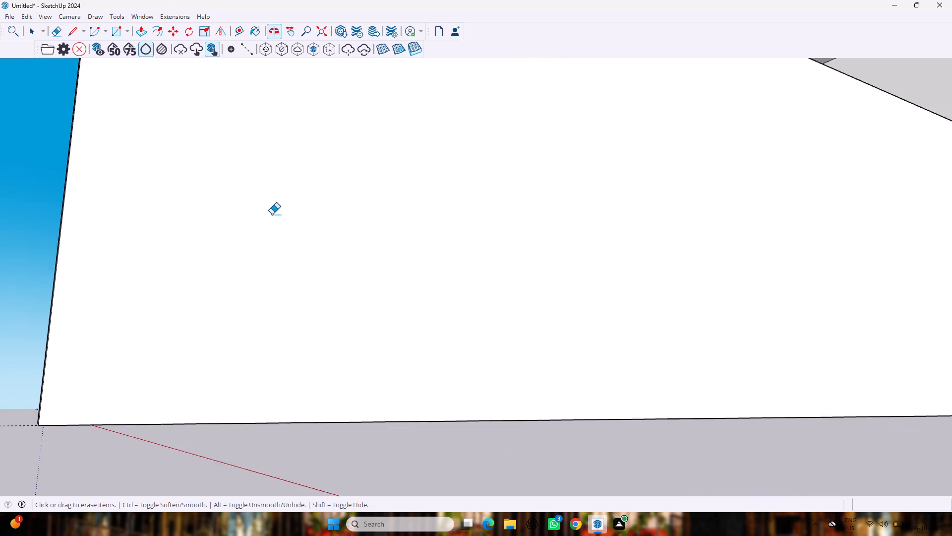
pyautogui.scroll(-2, 272, 214)
pyautogui.scroll(1, 272, 217)
pyautogui.scroll(-5, 272, 217)
pyautogui.moveTo(105, 341); pyautogui.dragTo(262, 378, button='middle')
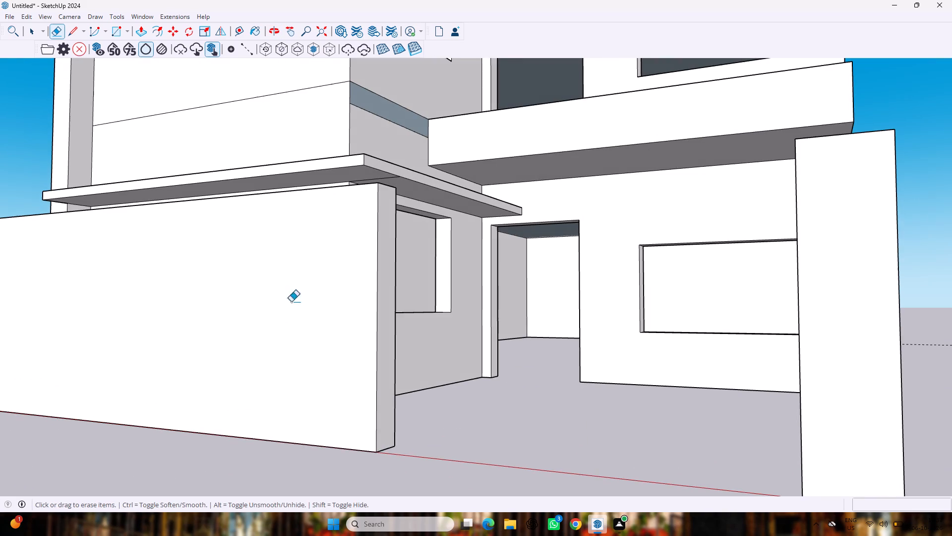
pyautogui.scroll(2, 418, 231)
pyautogui.scroll(1, 366, 198)
pyautogui.moveTo(366, 200); pyautogui.dragTo(289, 190, button='middle')
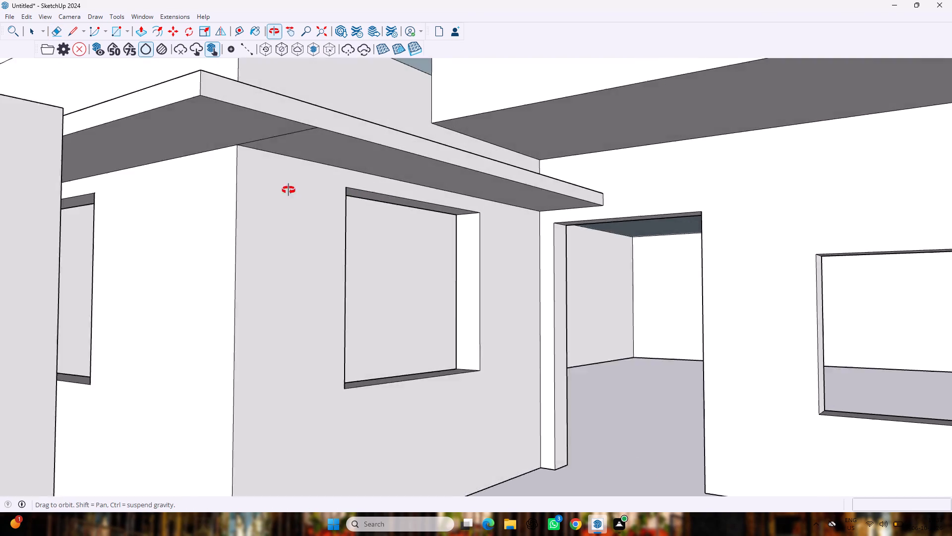
pyautogui.moveTo(289, 190); pyautogui.dragTo(268, 175, button='middle')
pyautogui.scroll(5, 278, 184)
pyautogui.middleClick(253, 168)
pyautogui.middleClick(185, 85)
pyautogui.moveTo(185, 85); pyautogui.dragTo(217, 99)
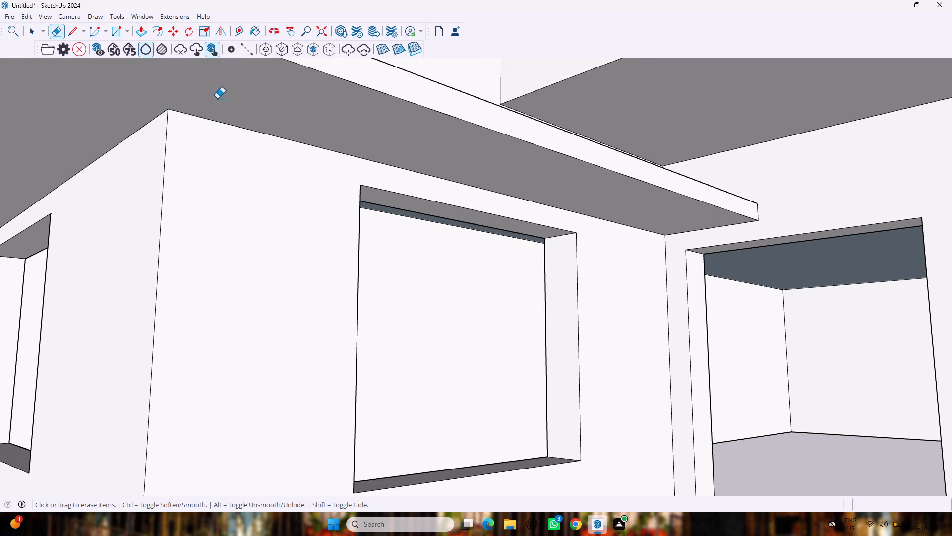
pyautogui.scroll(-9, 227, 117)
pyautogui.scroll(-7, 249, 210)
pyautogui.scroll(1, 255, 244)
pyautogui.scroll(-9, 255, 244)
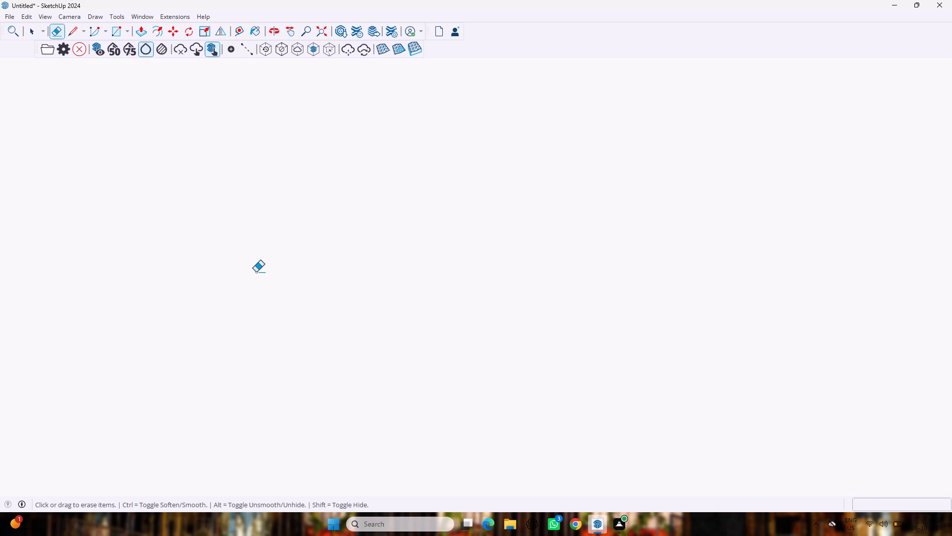
# Examine the whole house from the front corner, including the ledges above both floors' windows.
pyautogui.scroll(-20, 256, 272)
pyautogui.scroll(-7, 256, 272)
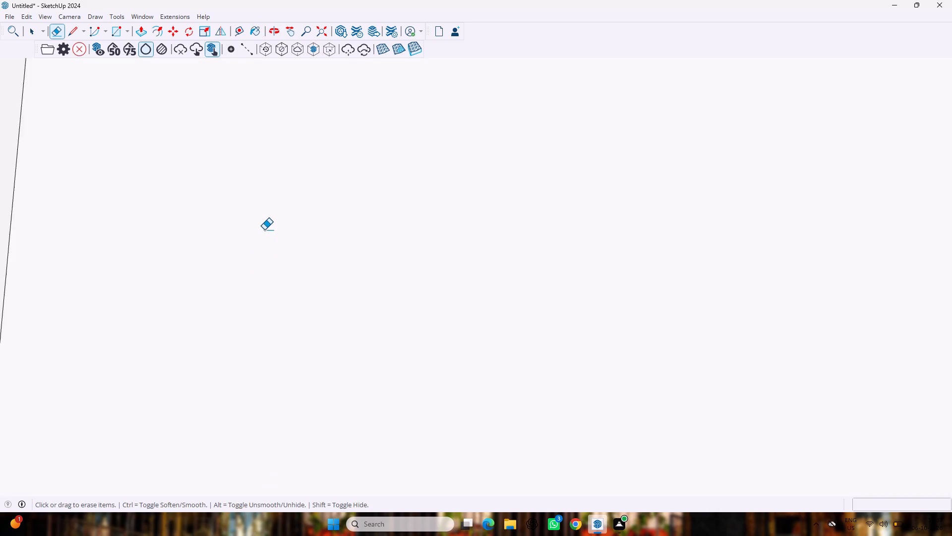
pyautogui.scroll(-20, 264, 230)
pyautogui.scroll(-7, 264, 230)
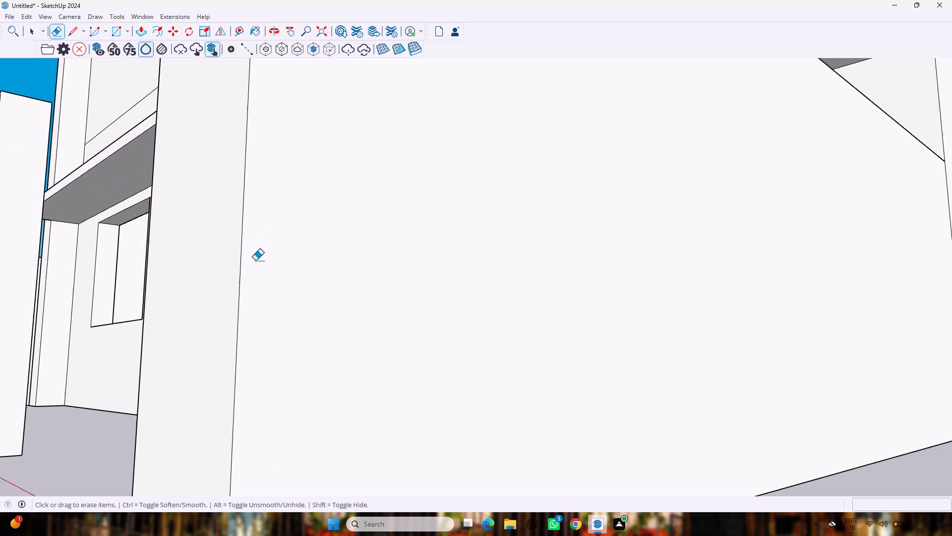
pyautogui.moveTo(152, 324); pyautogui.dragTo(262, 410, button='middle')
pyautogui.scroll(-11, 262, 410)
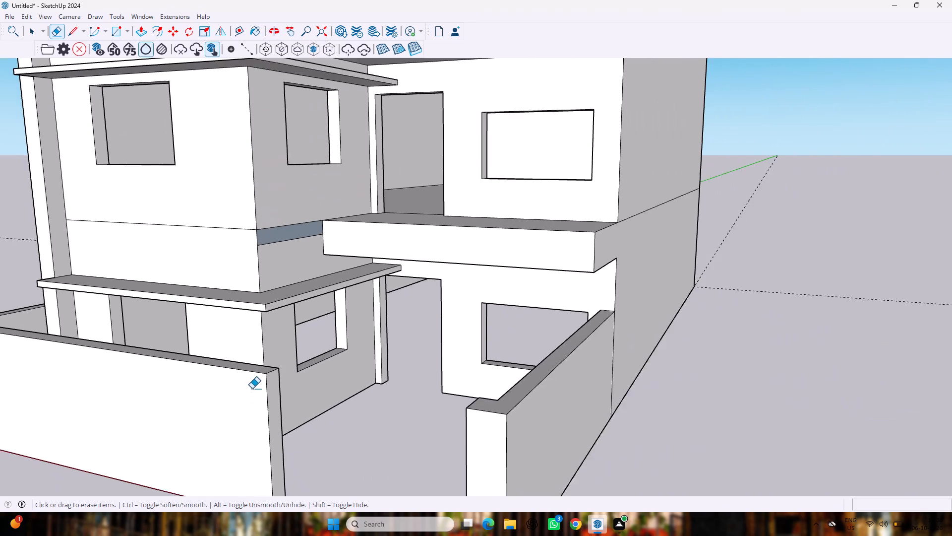
pyautogui.scroll(-10, 252, 389)
pyautogui.press('space')
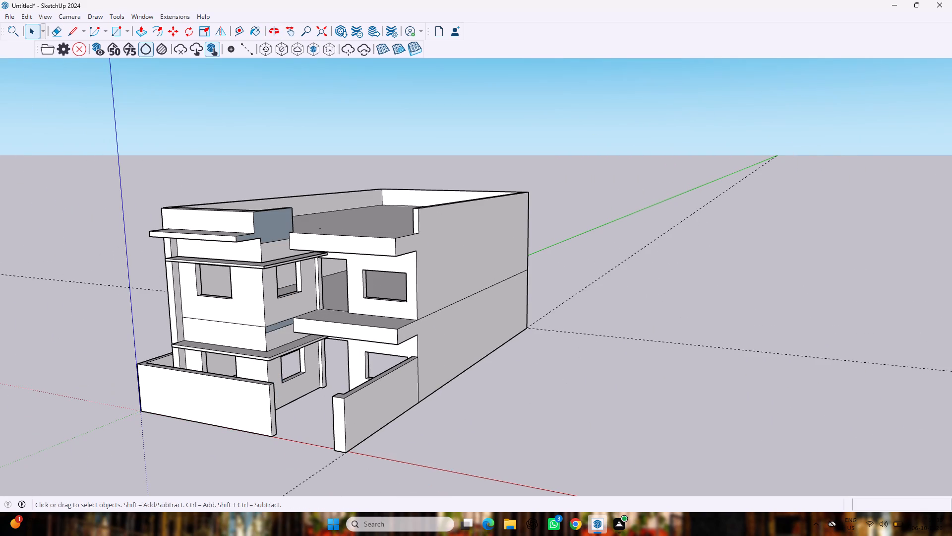
# Turn off the Windows energy saver and return to the house model.
pyautogui.click(900, 527)
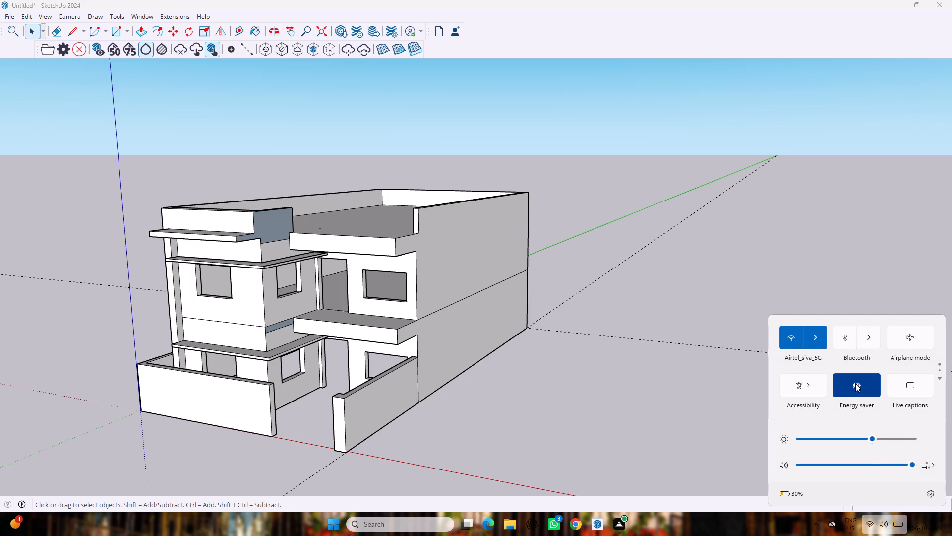
pyautogui.click(855, 384)
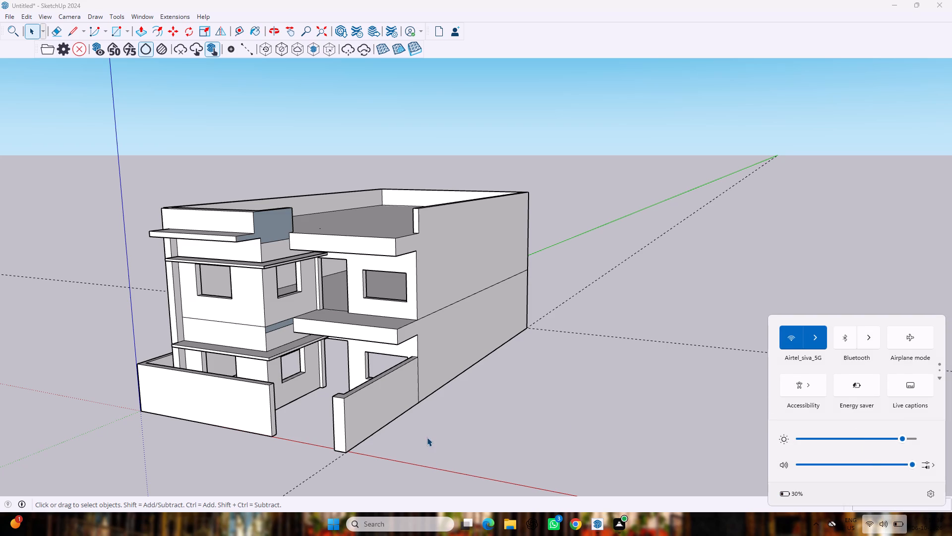
pyautogui.click(420, 446)
# Examine the facade frame, ledges, front slabs, parapet and boundary walls from several angles around the front of the house.
pyautogui.moveTo(36, 433); pyautogui.dragTo(178, 428, button='middle')
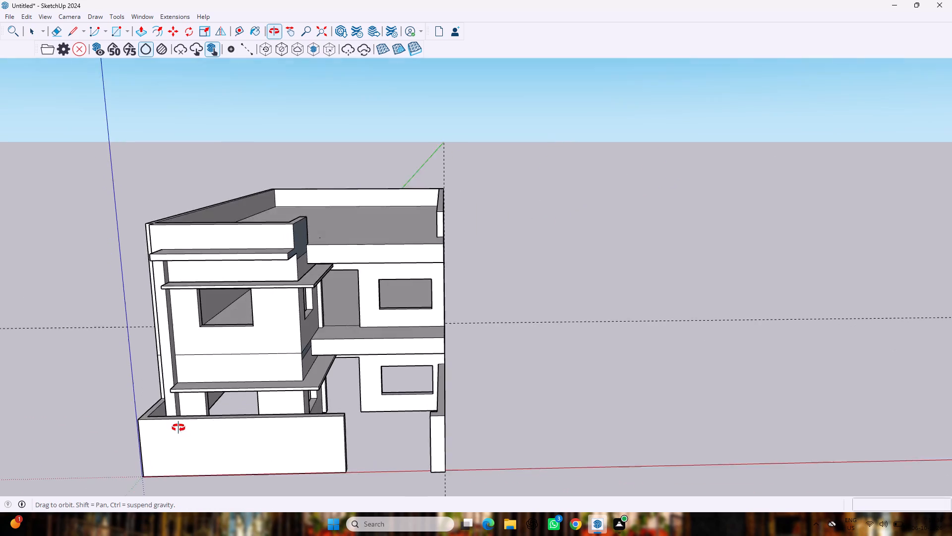
pyautogui.moveTo(178, 428); pyautogui.dragTo(181, 416, button='middle')
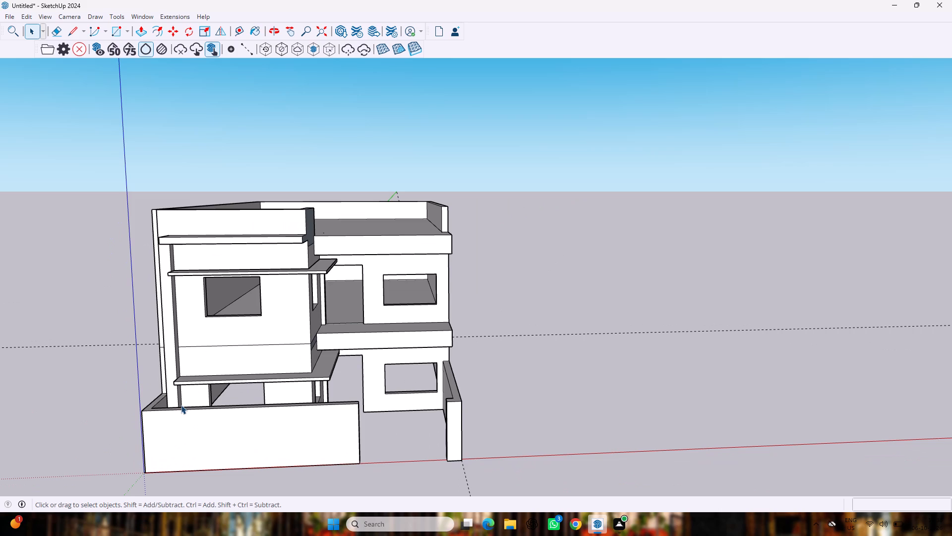
pyautogui.moveTo(320, 239); pyautogui.dragTo(324, 255, button='middle')
pyautogui.moveTo(324, 255); pyautogui.dragTo(216, 201, button='middle')
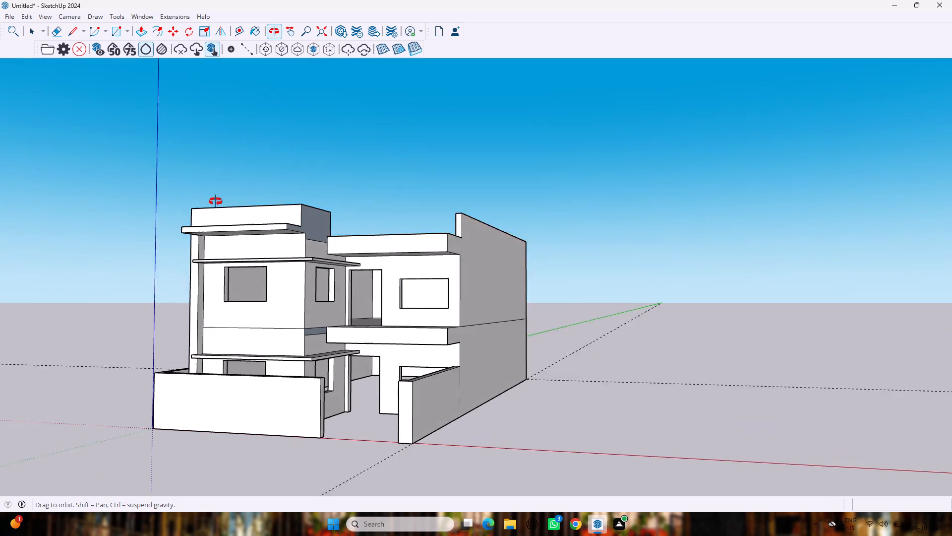
pyautogui.moveTo(216, 201); pyautogui.dragTo(216, 266, button='middle')
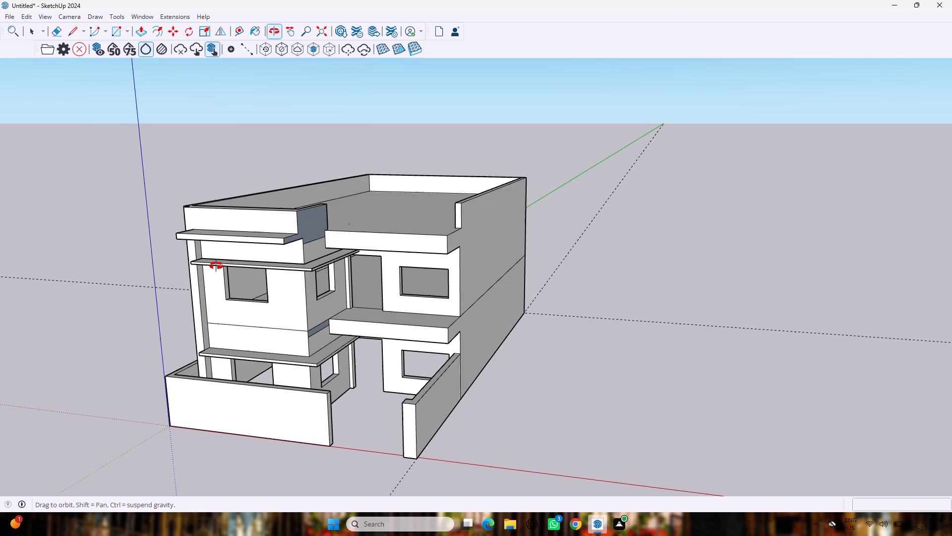
pyautogui.moveTo(216, 266); pyautogui.dragTo(289, 195, button='middle')
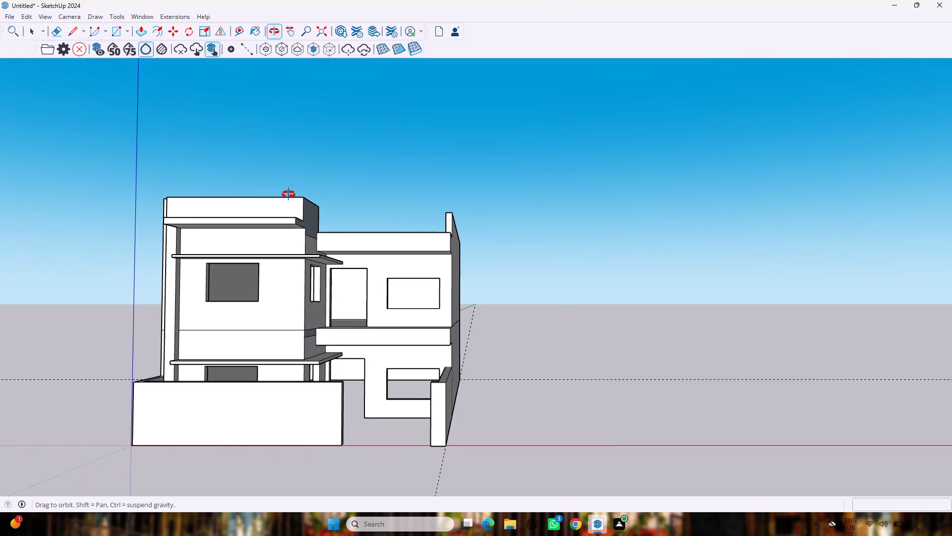
pyautogui.moveTo(289, 195); pyautogui.dragTo(307, 181, button='middle')
pyautogui.moveTo(310, 210); pyautogui.dragTo(317, 308, button='middle')
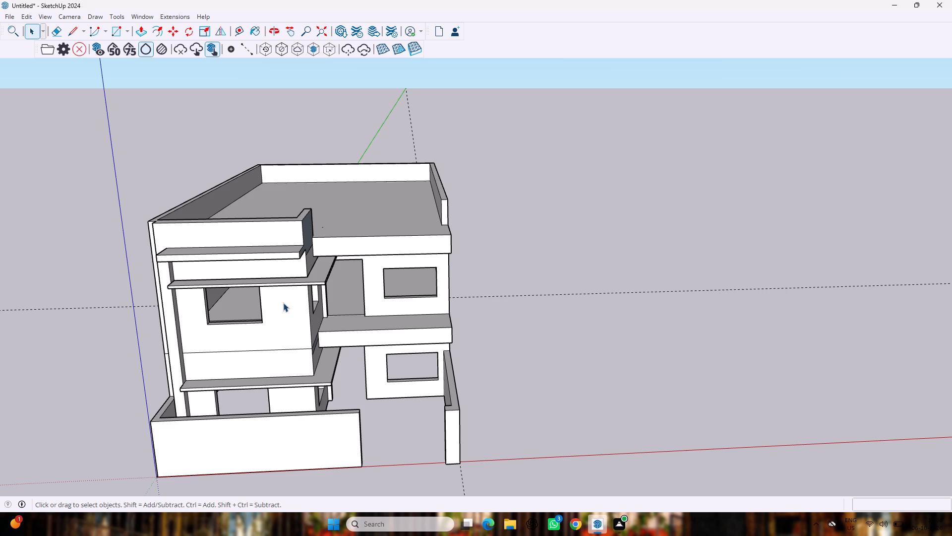
pyautogui.press('e')
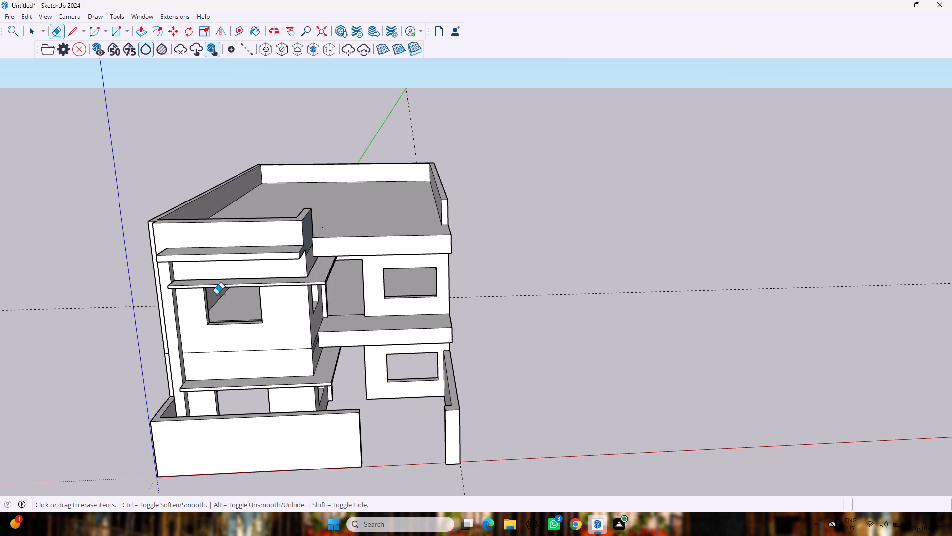
pyautogui.scroll(8, 133, 270)
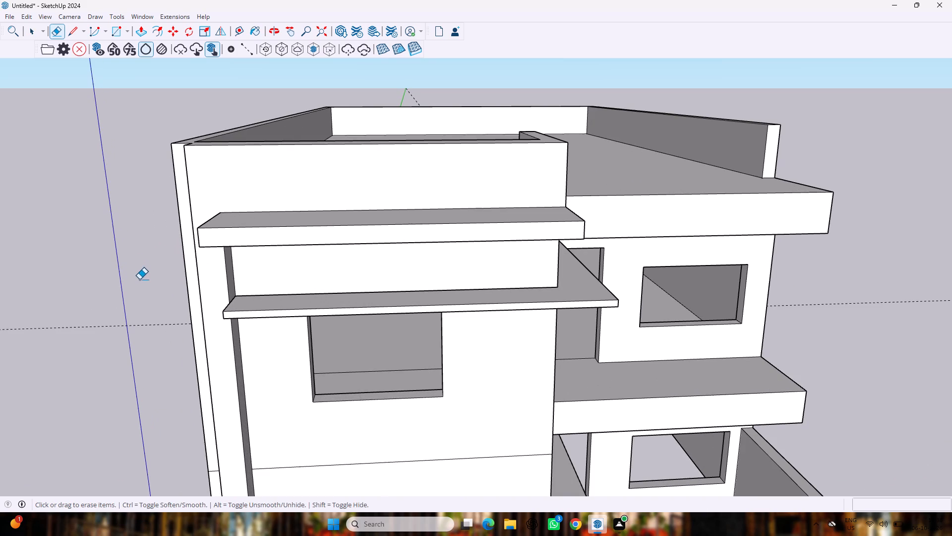
pyautogui.moveTo(139, 279); pyautogui.dragTo(252, 241, button='middle')
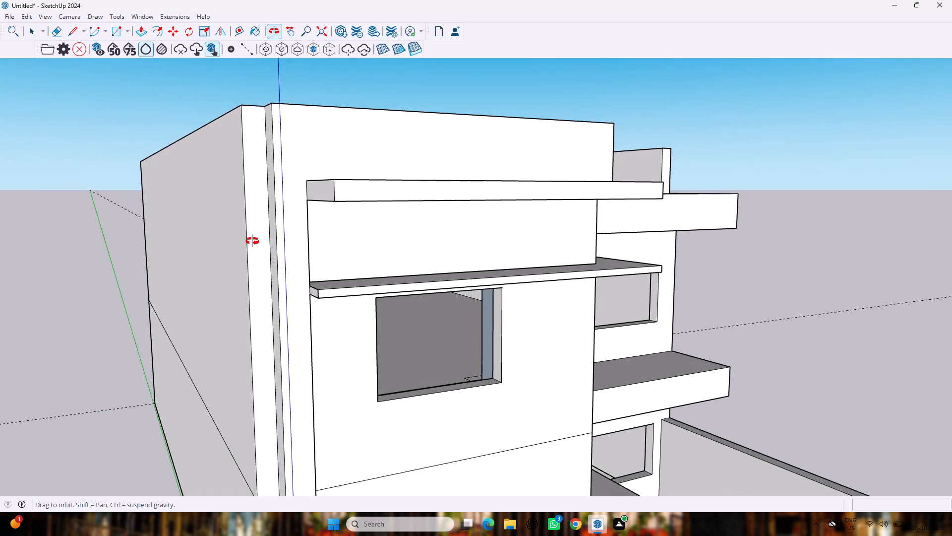
pyautogui.moveTo(252, 241); pyautogui.dragTo(239, 243, button='middle')
pyautogui.middleClick(227, 249)
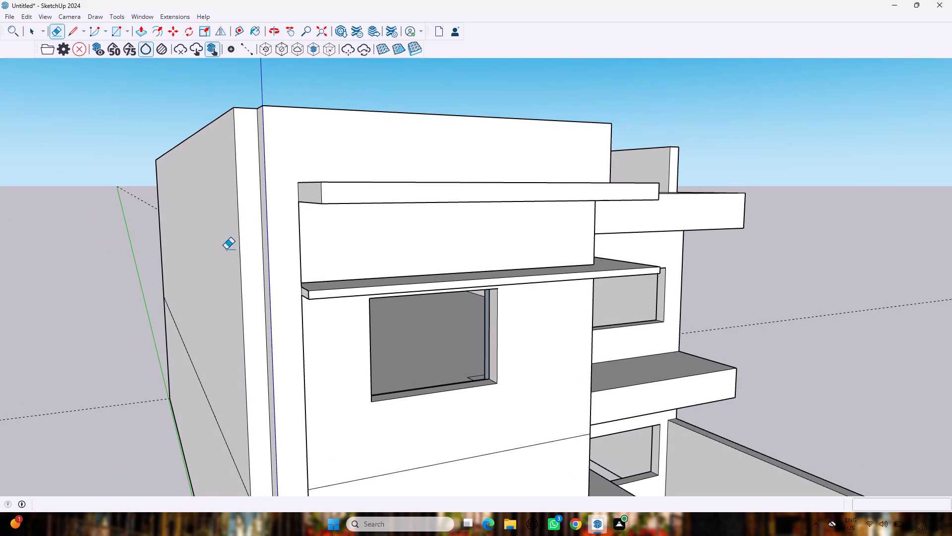
pyautogui.moveTo(393, 355); pyautogui.dragTo(280, 335, button='middle')
pyautogui.scroll(-5, 293, 324)
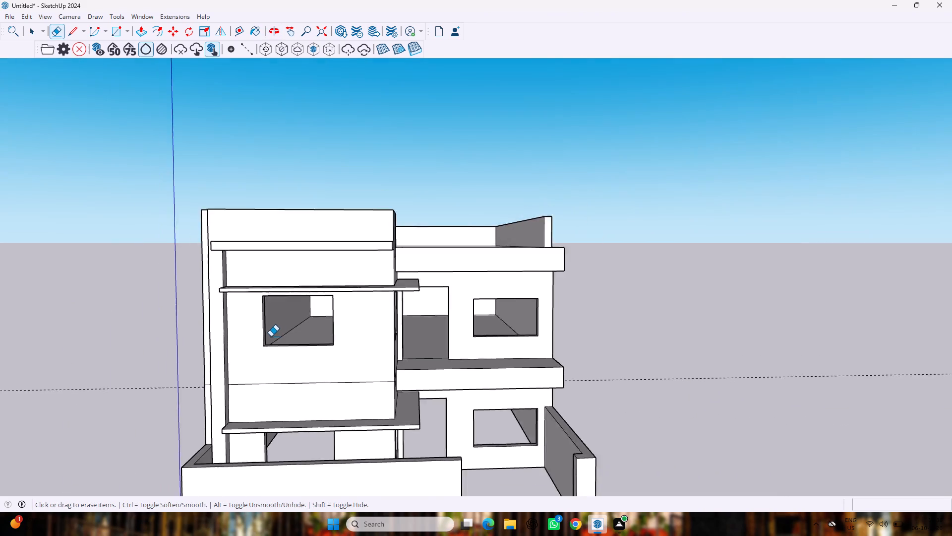
pyautogui.scroll(-1, 271, 336)
pyautogui.scroll(1, 443, 474)
pyautogui.press('space')
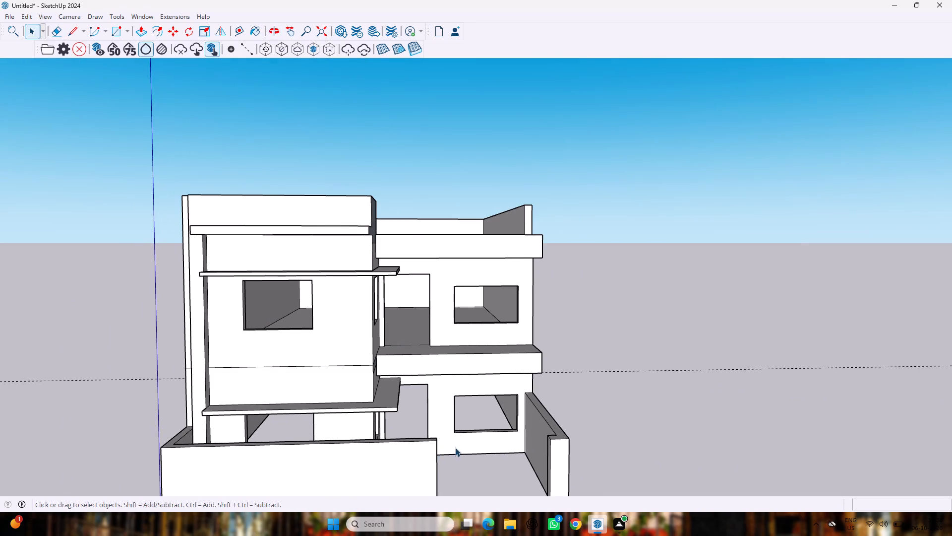
pyautogui.moveTo(624, 422); pyautogui.dragTo(566, 438, button='middle')
pyautogui.scroll(1, 624, 422)
pyautogui.scroll(-4, 572, 441)
pyautogui.scroll(-4, 543, 411)
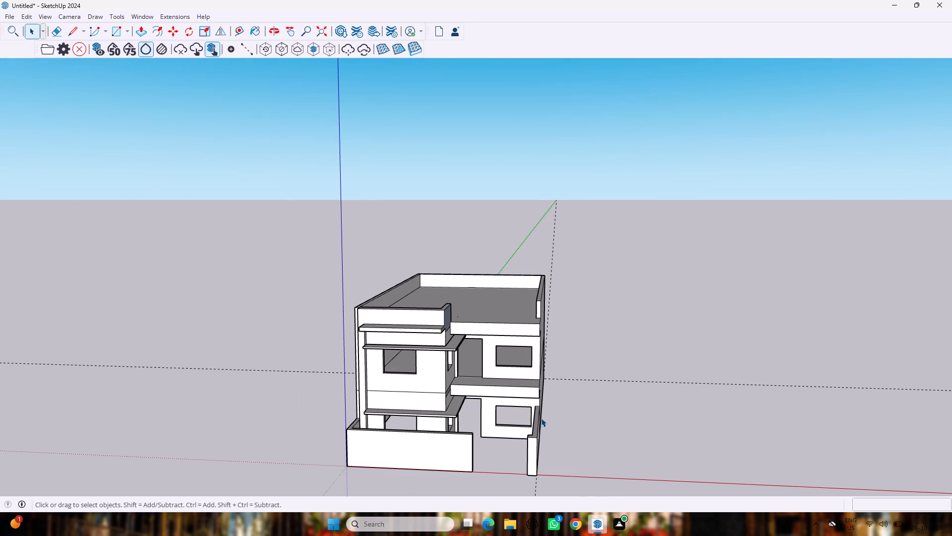
pyautogui.moveTo(563, 453); pyautogui.dragTo(540, 466, button='middle')
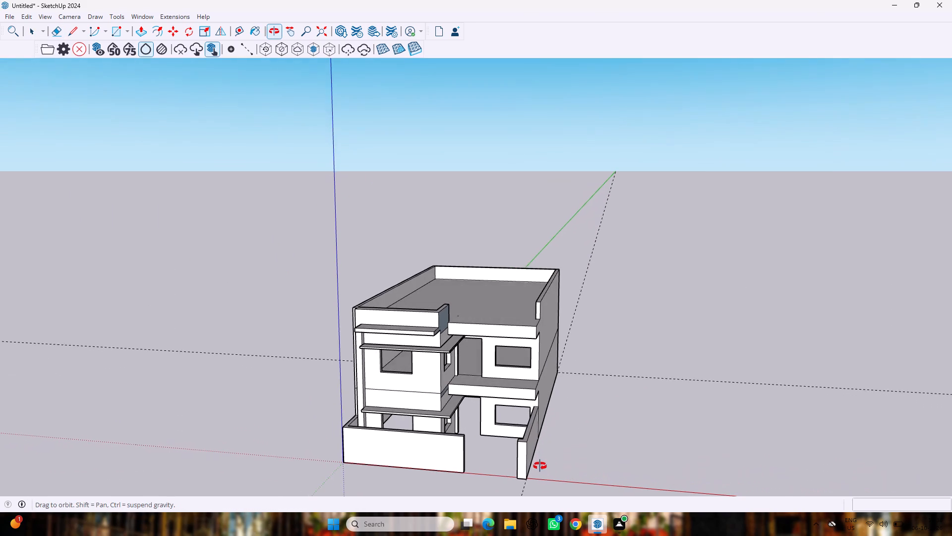
pyautogui.moveTo(540, 466); pyautogui.dragTo(540, 472, button='middle')
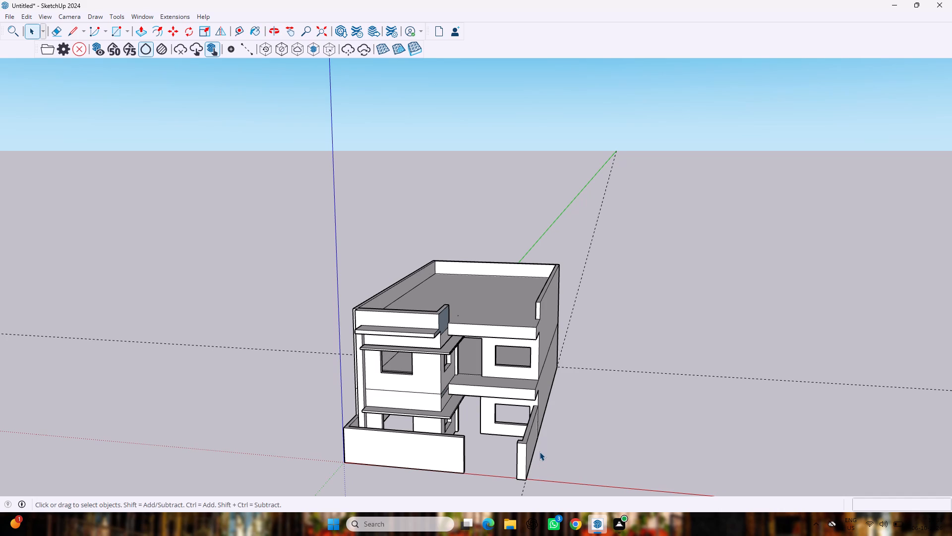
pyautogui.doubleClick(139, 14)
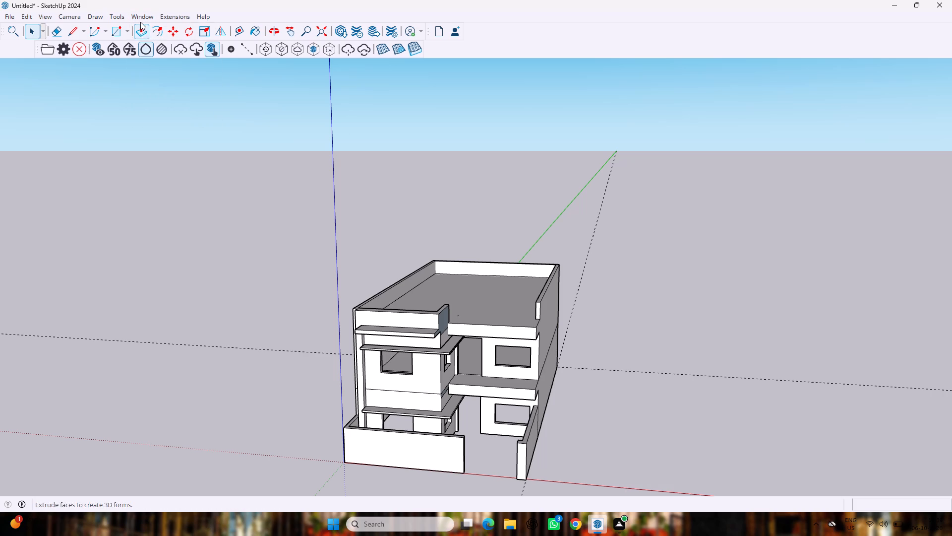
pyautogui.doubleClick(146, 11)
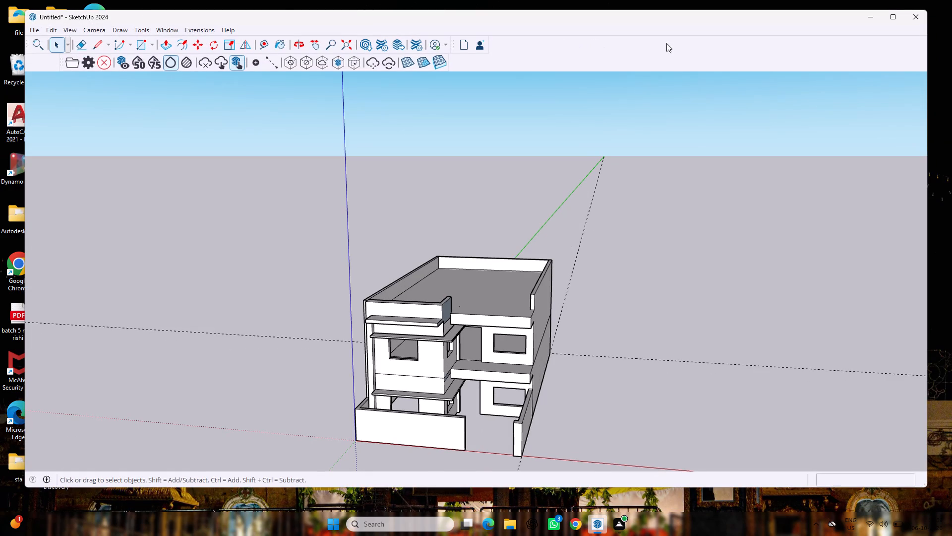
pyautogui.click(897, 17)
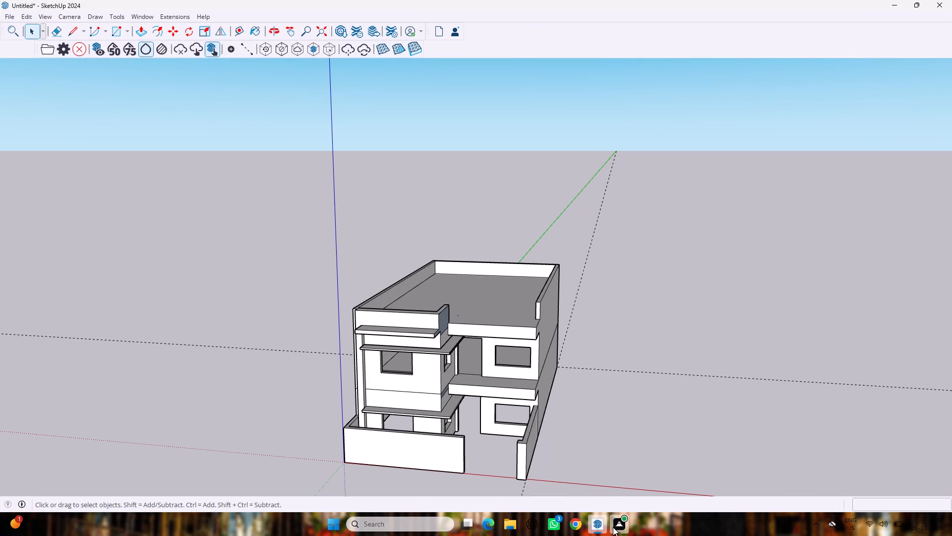
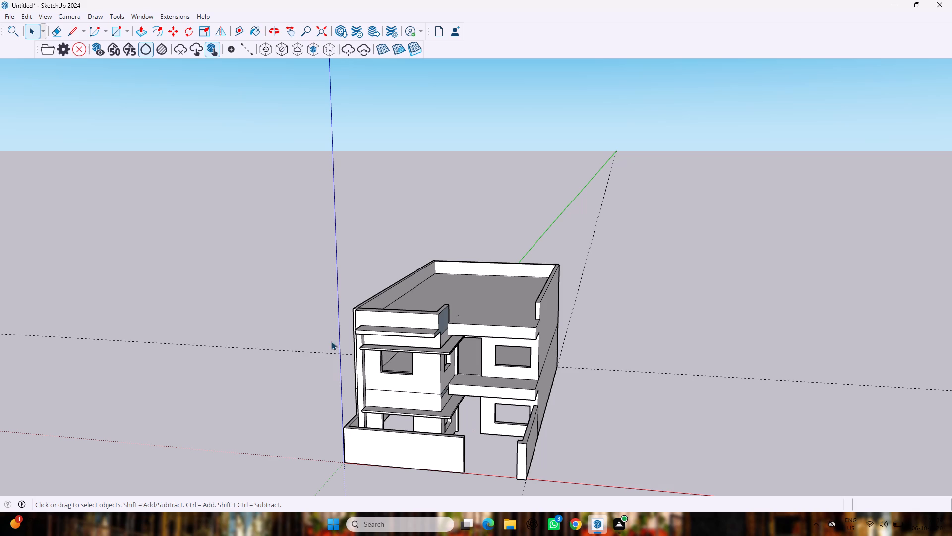
# Examine the two-storey house's front facade, roof parapets and empty window and door openings from several angles.
pyautogui.moveTo(385, 398); pyautogui.dragTo(375, 308, button='middle')
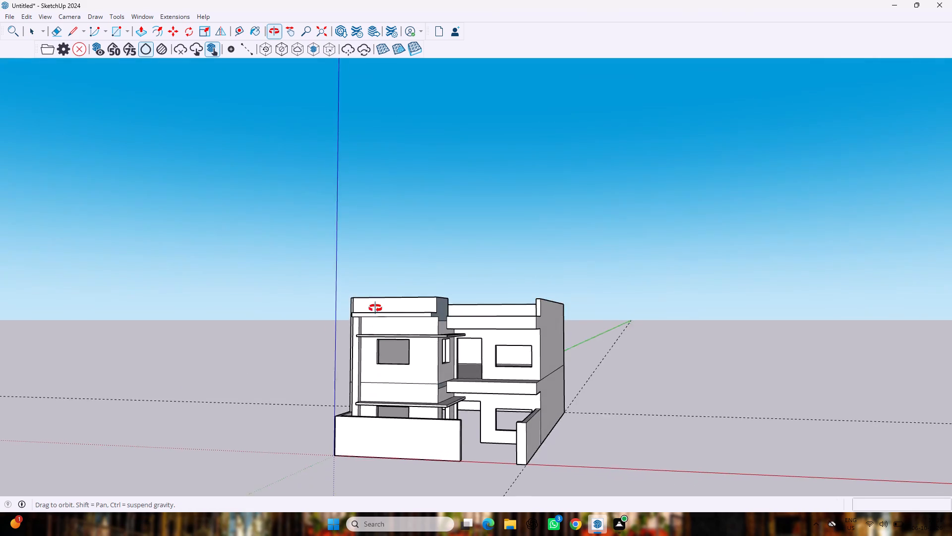
pyautogui.moveTo(375, 308); pyautogui.dragTo(433, 332, button='middle')
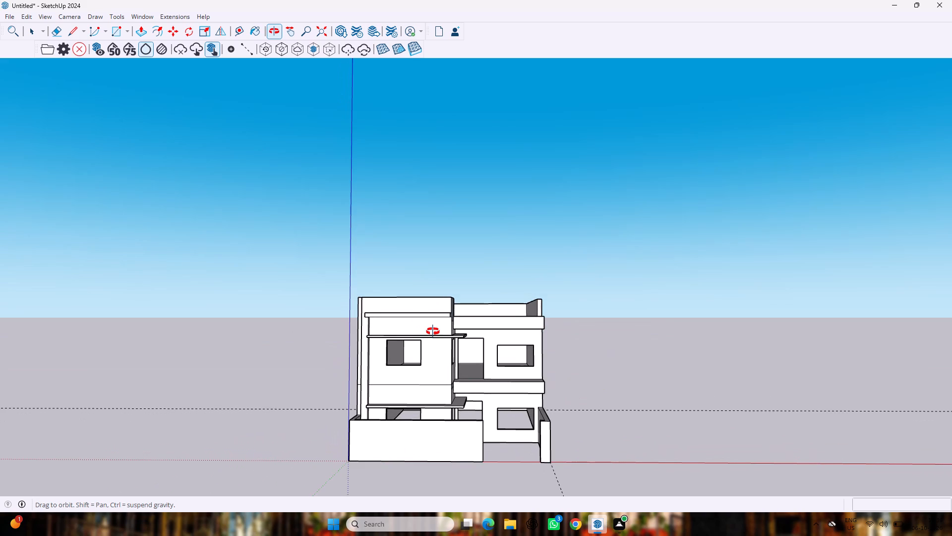
pyautogui.moveTo(433, 332); pyautogui.dragTo(426, 332, button='middle')
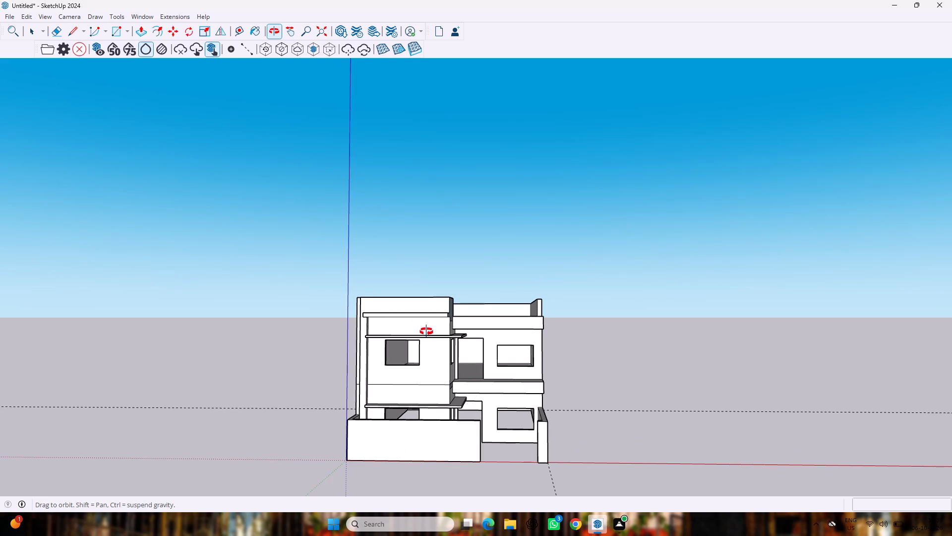
pyautogui.moveTo(426, 332); pyautogui.dragTo(383, 340, button='middle')
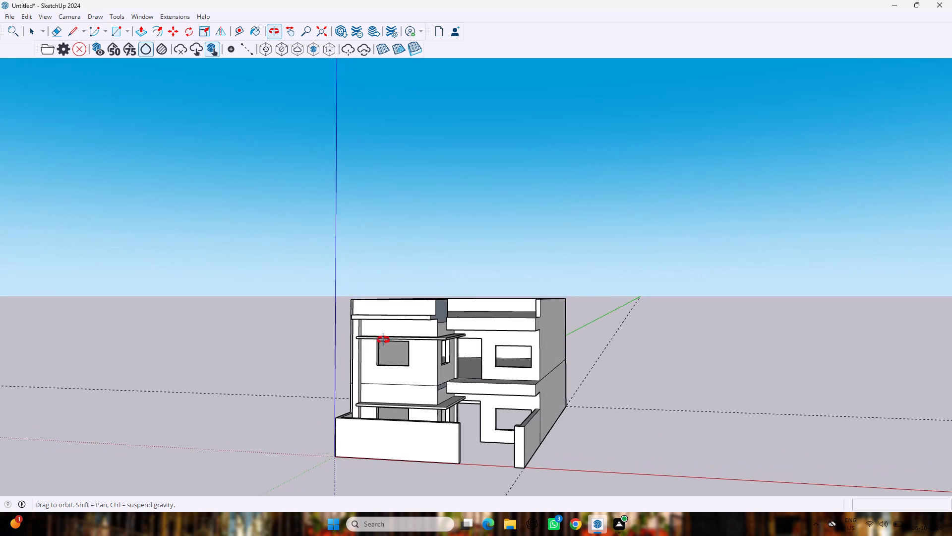
pyautogui.moveTo(383, 340); pyautogui.dragTo(470, 339, button='middle')
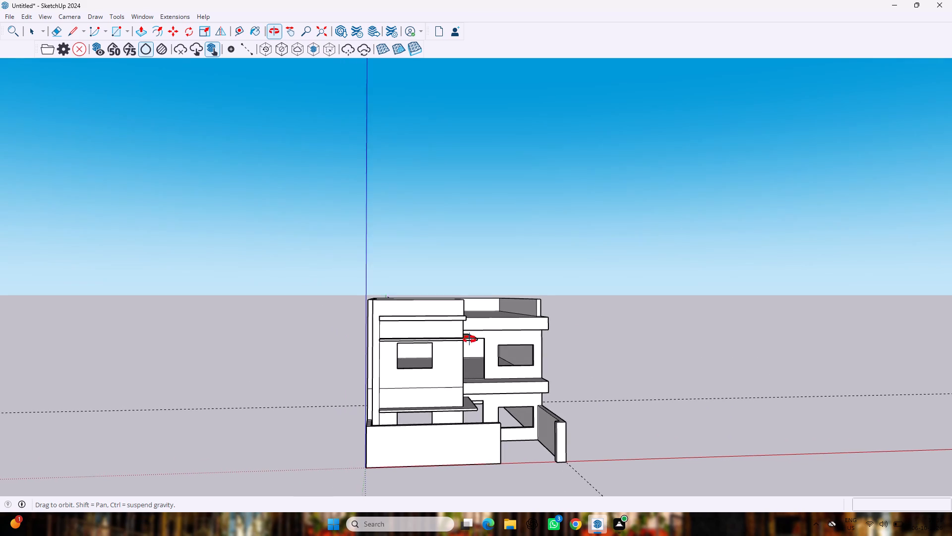
pyautogui.moveTo(470, 339); pyautogui.dragTo(420, 339, button='middle')
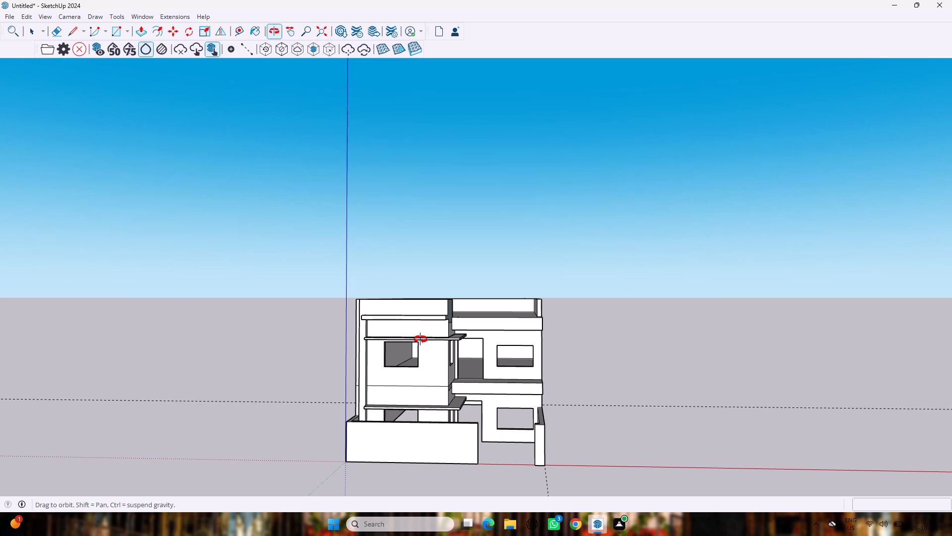
pyautogui.moveTo(420, 339); pyautogui.dragTo(418, 333, button='middle')
pyautogui.moveTo(417, 316); pyautogui.dragTo(408, 347, button='middle')
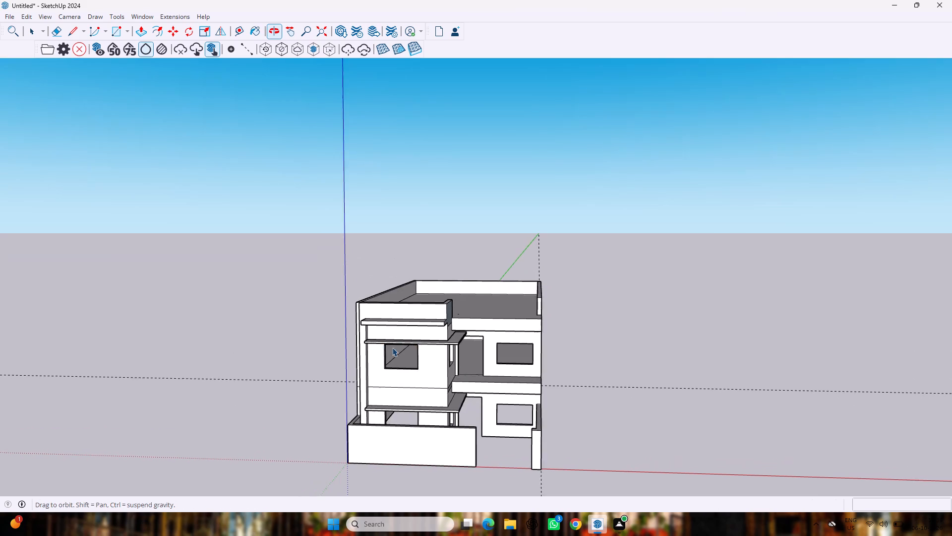
pyautogui.scroll(-6, 380, 339)
pyautogui.moveTo(457, 358); pyautogui.dragTo(457, 358, button='middle')
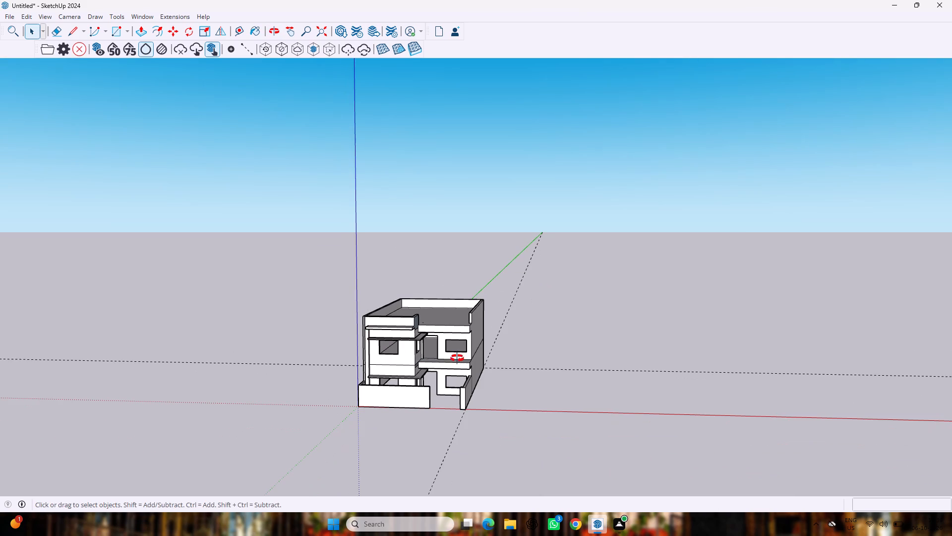
pyautogui.moveTo(457, 358); pyautogui.dragTo(450, 314, button='middle')
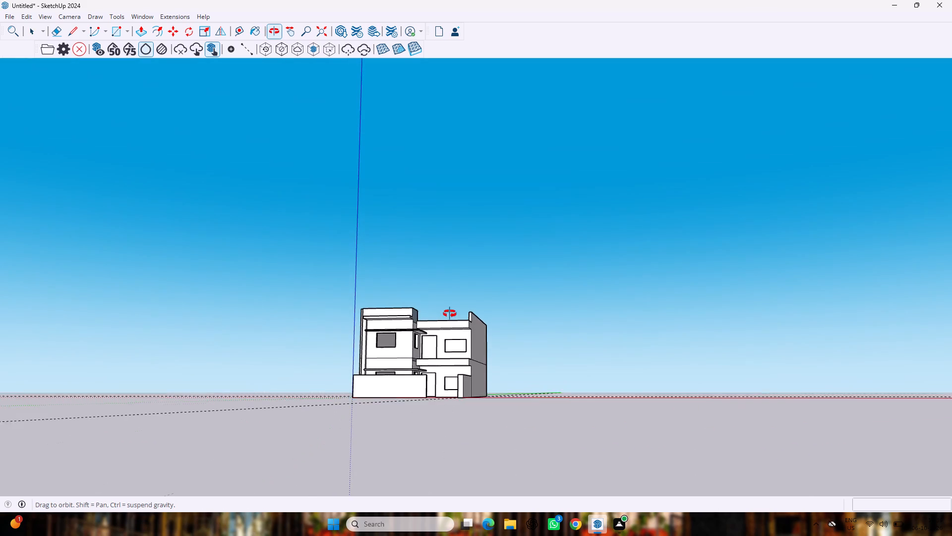
pyautogui.moveTo(450, 314); pyautogui.dragTo(450, 349, button='middle')
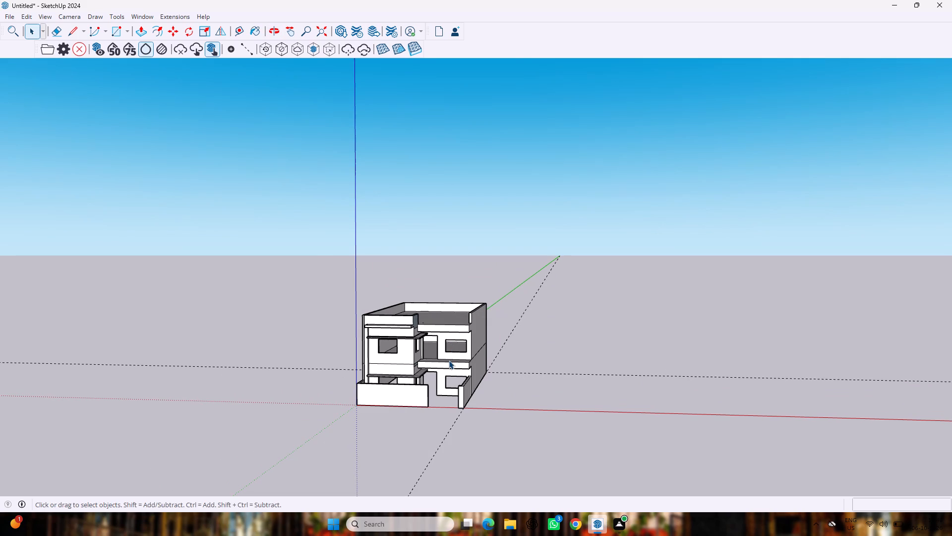
pyautogui.scroll(7, 449, 388)
pyautogui.scroll(3, 450, 339)
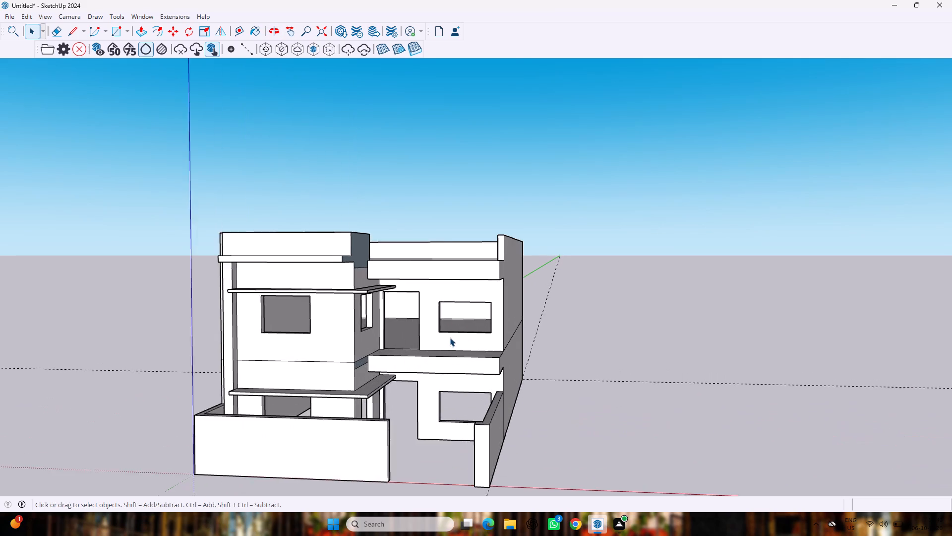
pyautogui.moveTo(464, 307); pyautogui.dragTo(481, 226, button='middle')
pyautogui.scroll(1, 476, 262)
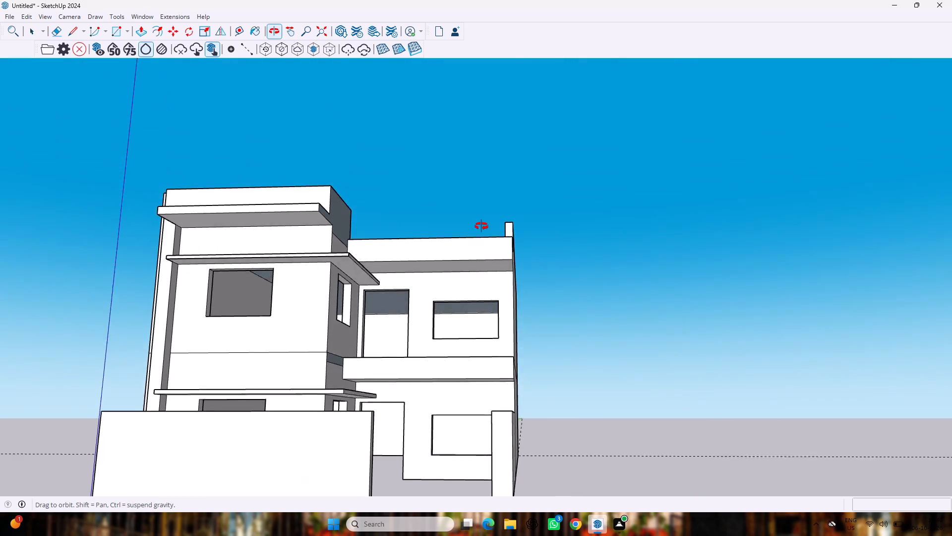
pyautogui.moveTo(481, 226); pyautogui.dragTo(440, 321, button='middle')
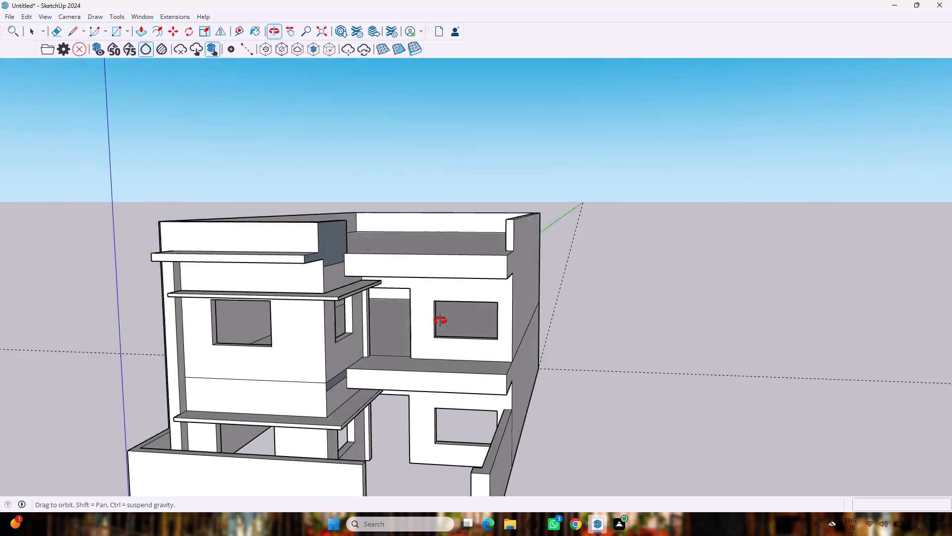
pyautogui.moveTo(440, 321); pyautogui.dragTo(549, 324, button='middle')
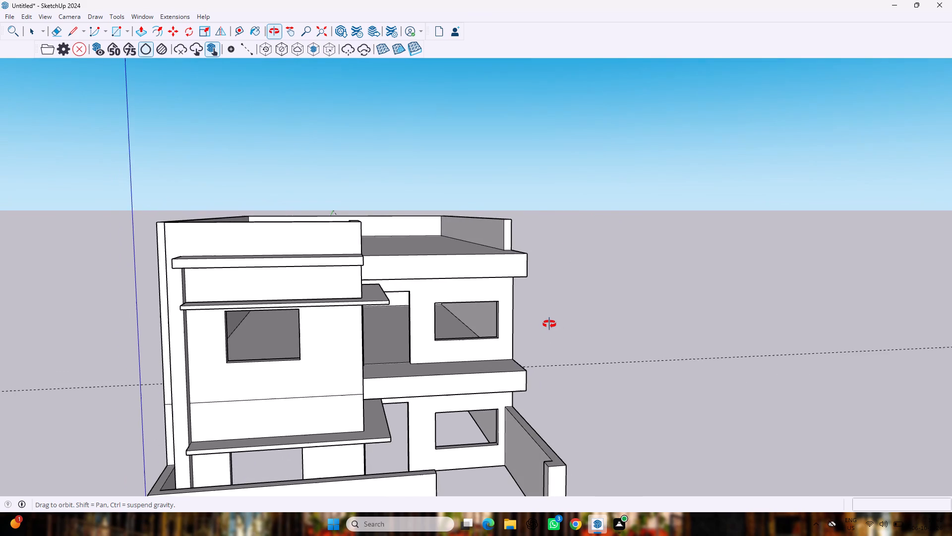
pyautogui.moveTo(549, 324); pyautogui.dragTo(498, 326, button='middle')
pyautogui.scroll(-3, 483, 313)
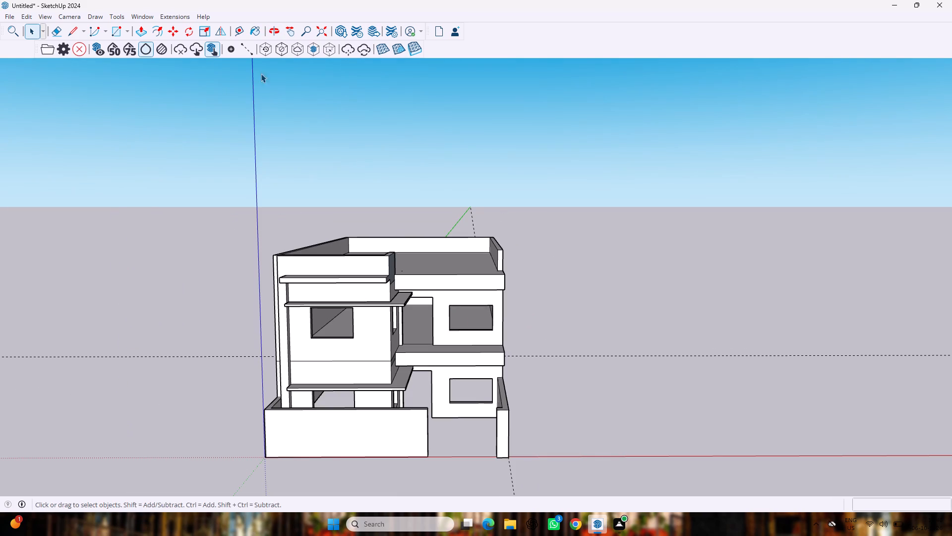
# Open 3D Warehouse and search its models for "window".
pyautogui.doubleClick(138, 16)
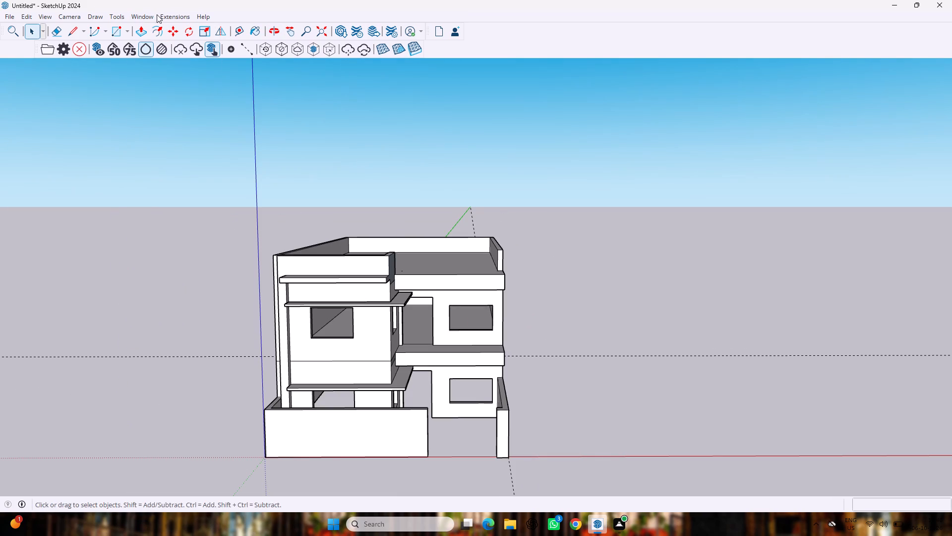
pyautogui.click(148, 15)
pyautogui.click(163, 93)
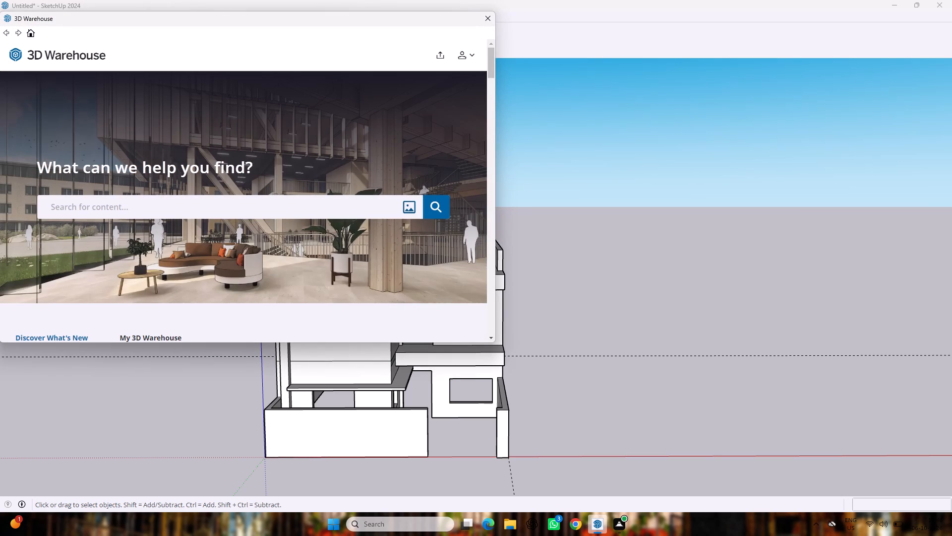
pyautogui.click(152, 196)
pyautogui.write('window')
pyautogui.press('Return')
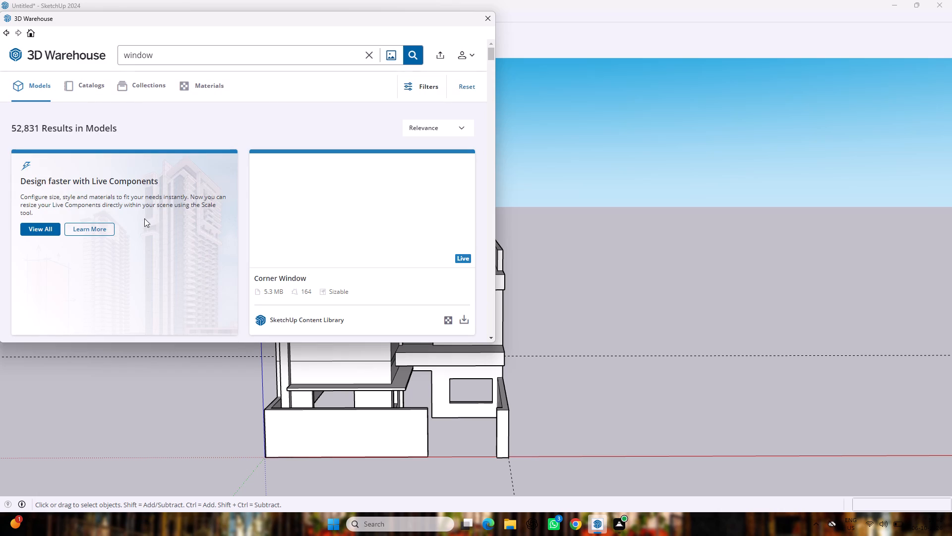
# Browse the window search results for a model suited to the house's facade openings.
pyautogui.scroll(-3, 116, 171)
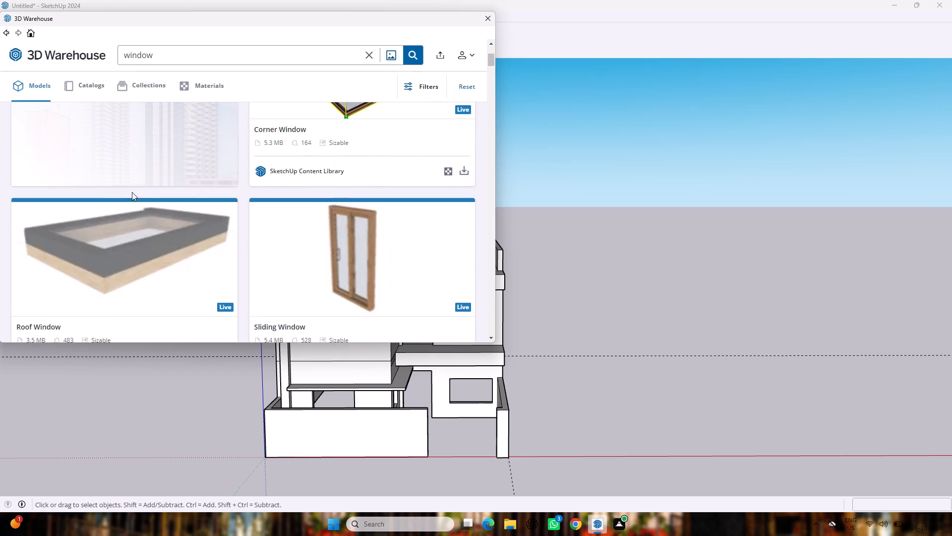
pyautogui.scroll(-2, 132, 192)
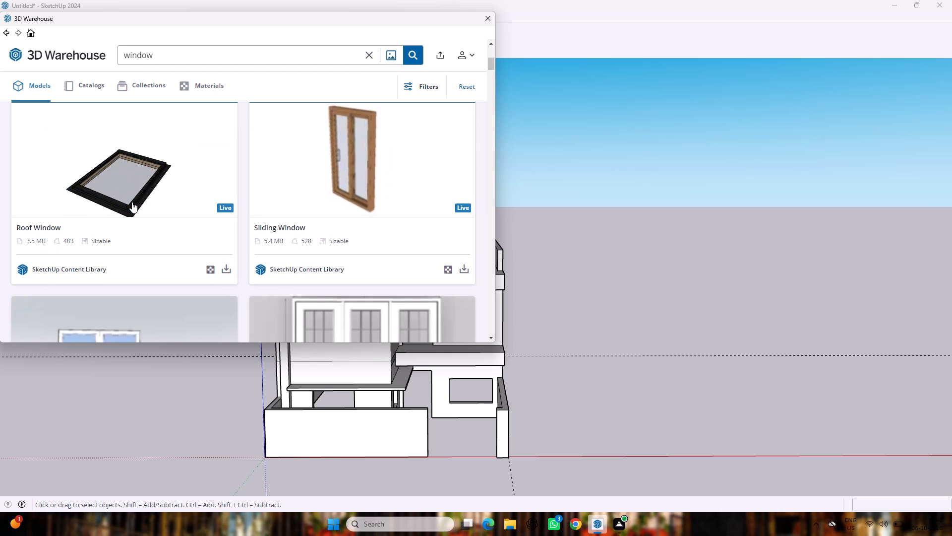
pyautogui.scroll(-2, 132, 202)
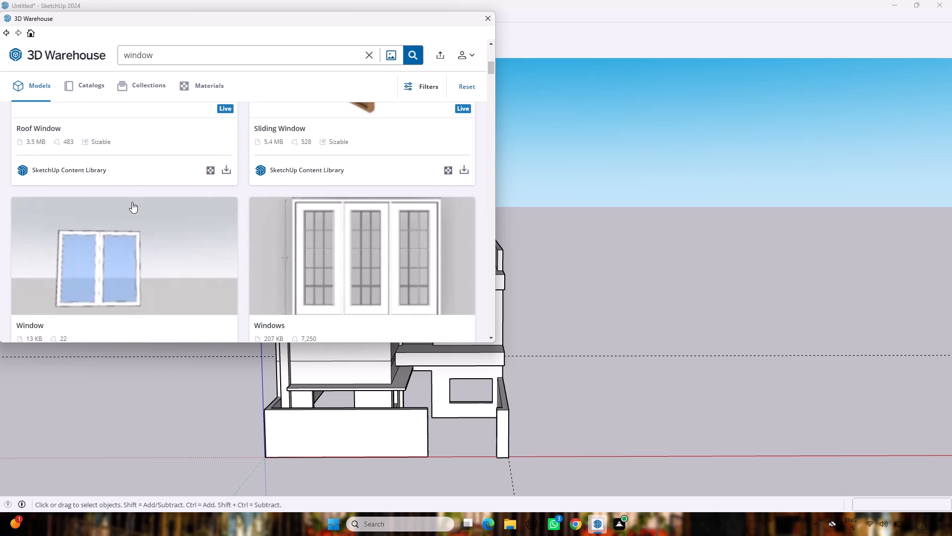
pyautogui.scroll(-1, 132, 202)
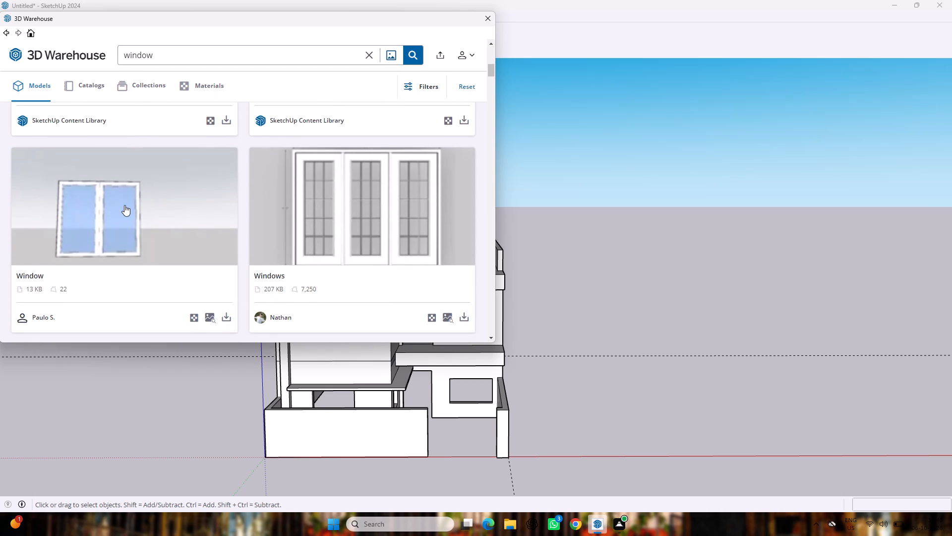
pyautogui.scroll(-5, 124, 204)
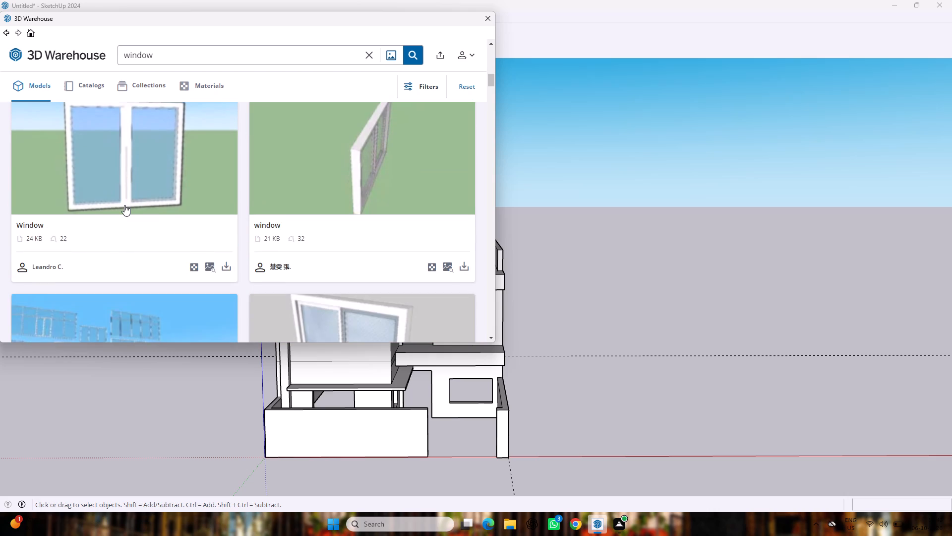
pyautogui.scroll(-2, 124, 205)
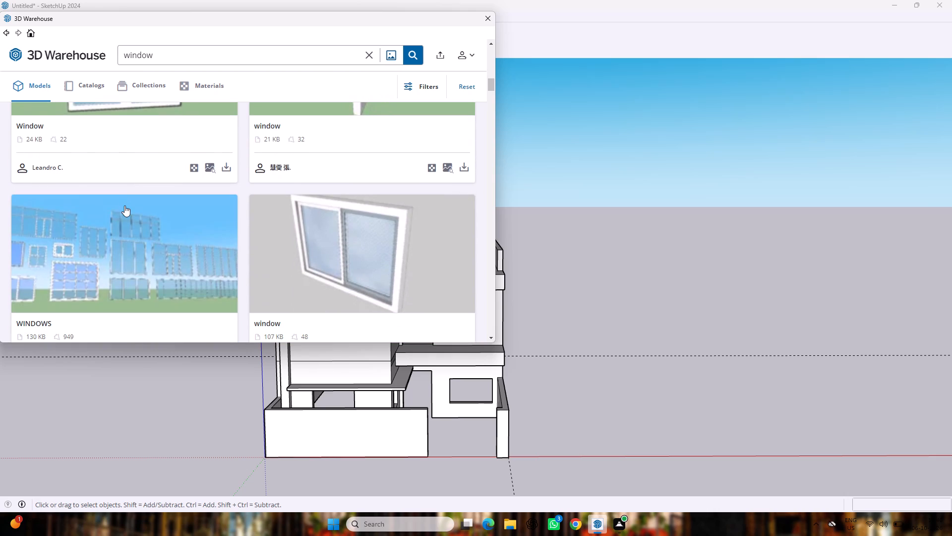
pyautogui.scroll(-7, 124, 205)
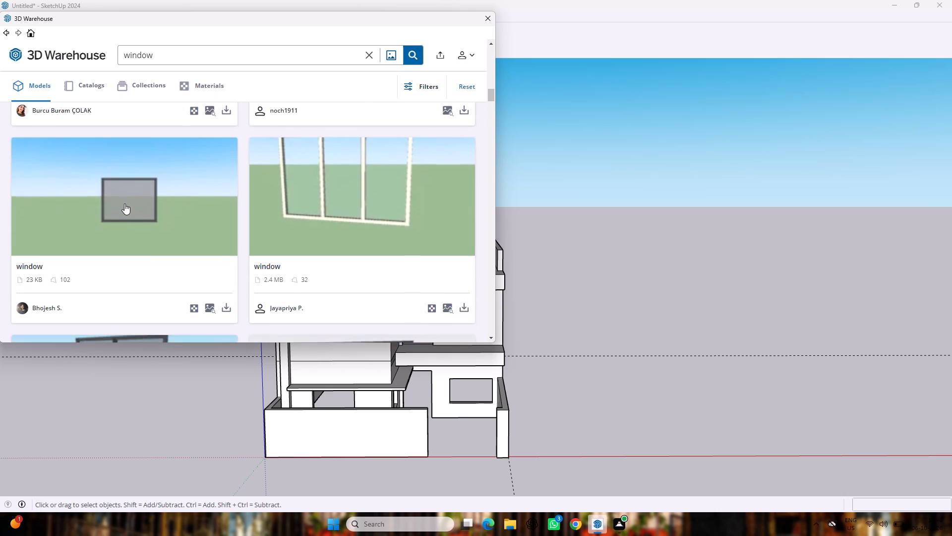
pyautogui.scroll(-5, 124, 203)
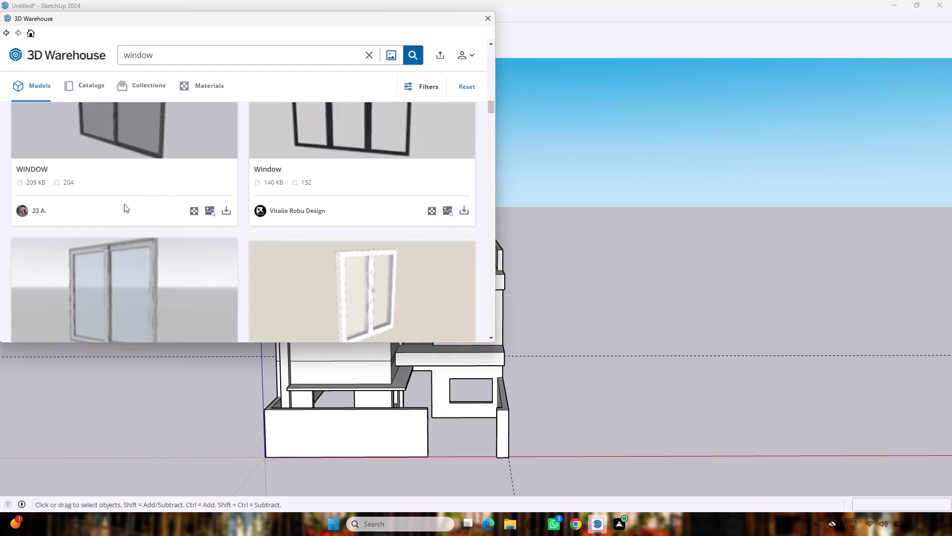
pyautogui.scroll(-2, 124, 204)
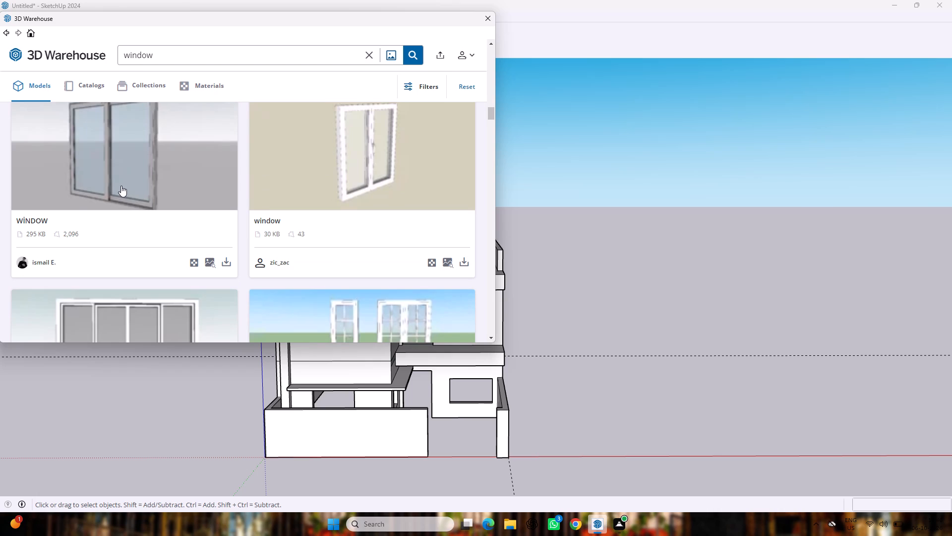
# Review the preview and details of the grey two-pane WİNDOW model, and return to the search results.
pyautogui.click(121, 186)
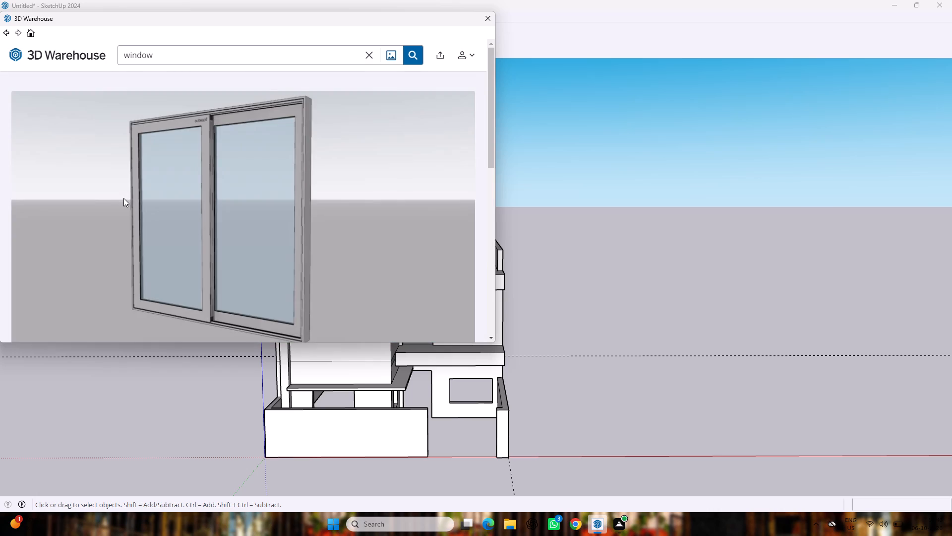
pyautogui.scroll(-4, 123, 199)
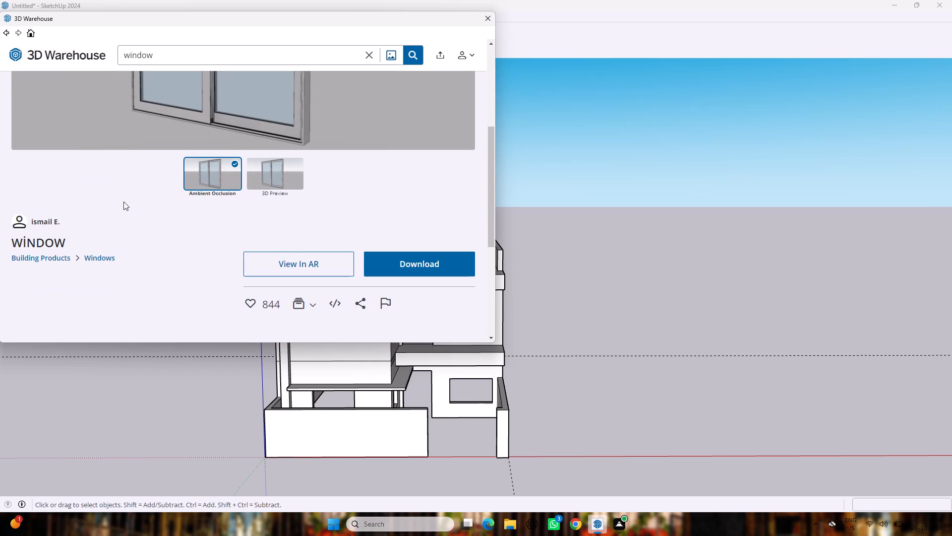
pyautogui.scroll(-3, 123, 201)
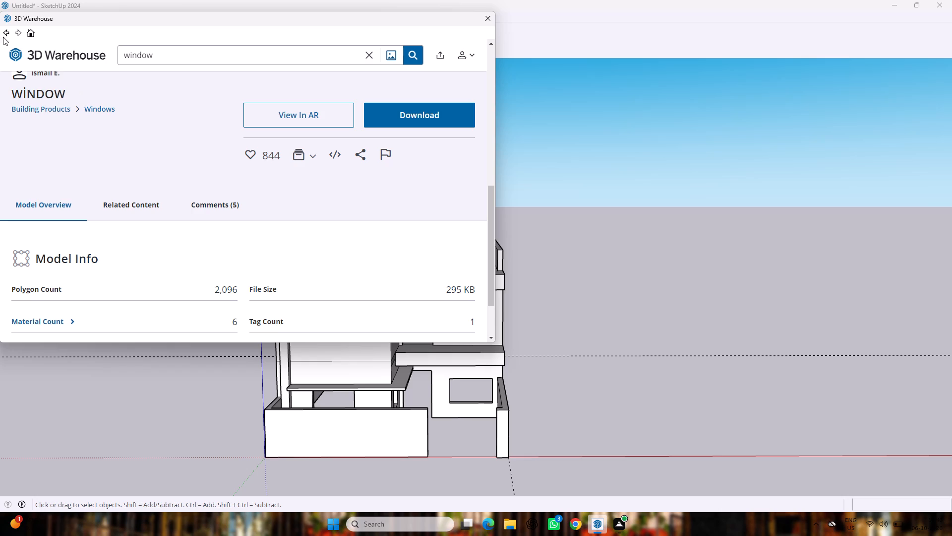
pyautogui.click(6, 32)
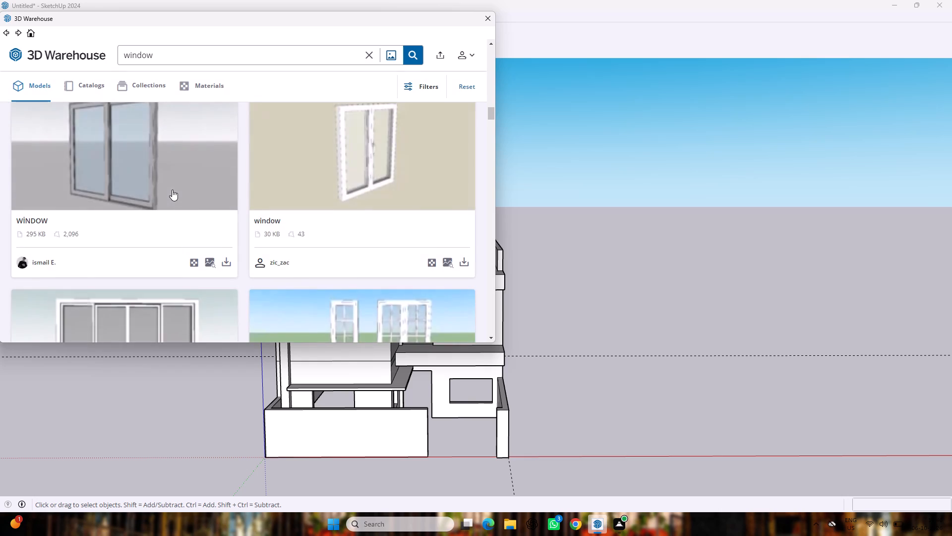
# Browse the window search results further for a simple model that suits the house's facade openings.
pyautogui.scroll(-12, 172, 193)
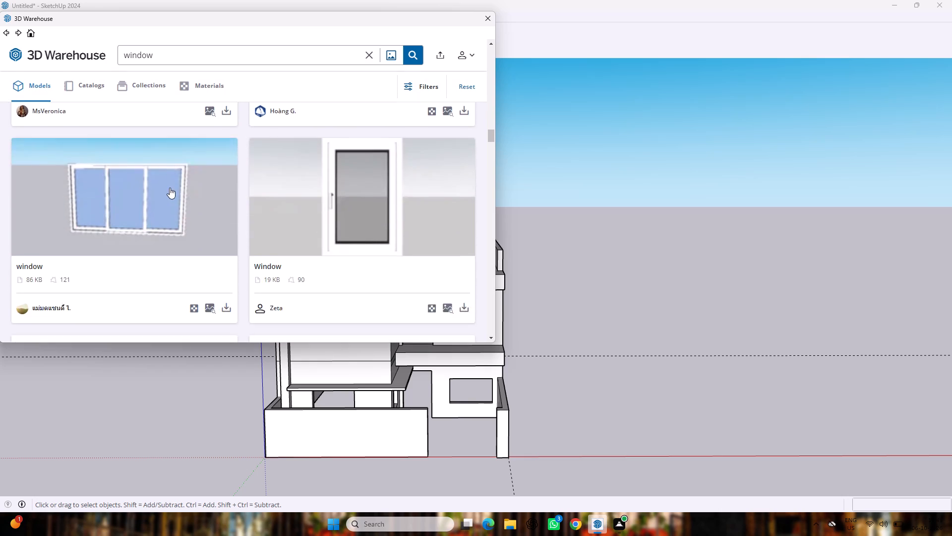
pyautogui.scroll(-5, 170, 188)
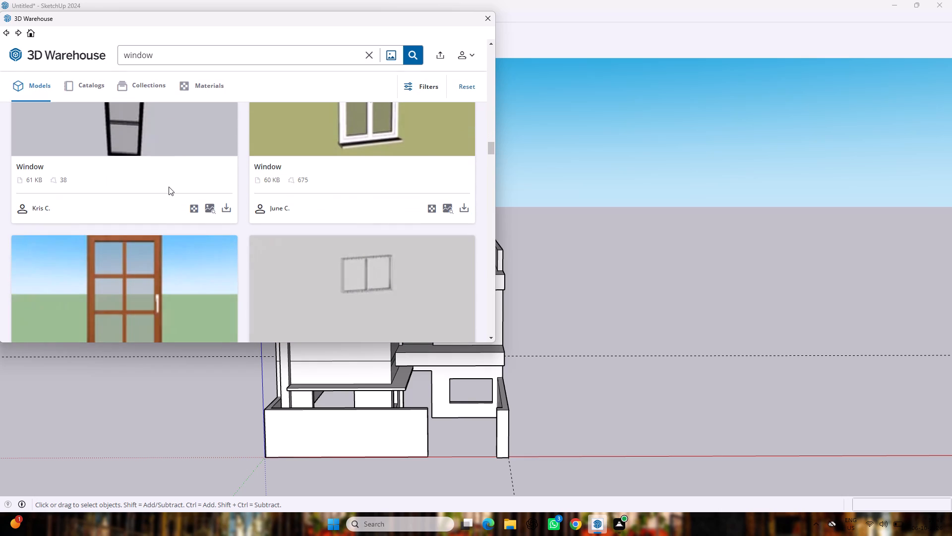
pyautogui.scroll(-3, 169, 187)
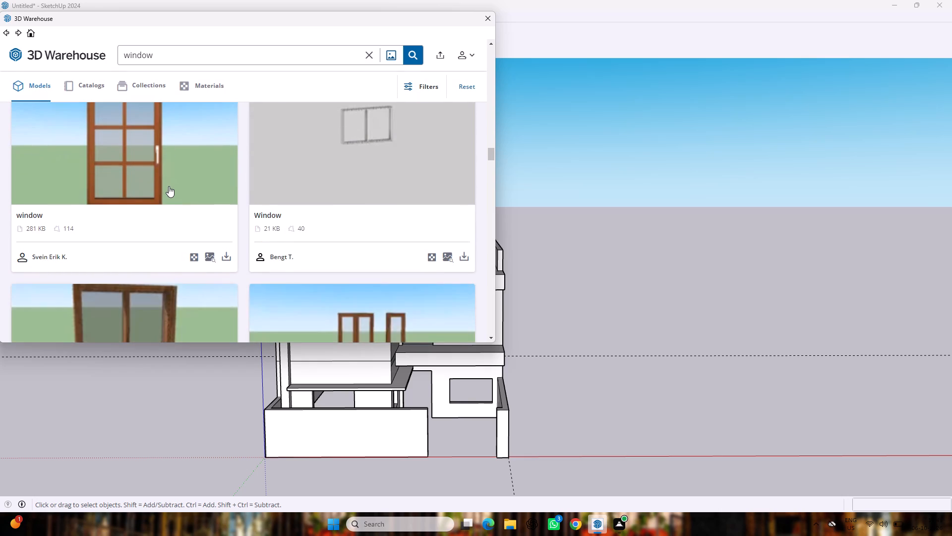
pyautogui.scroll(17, 169, 176)
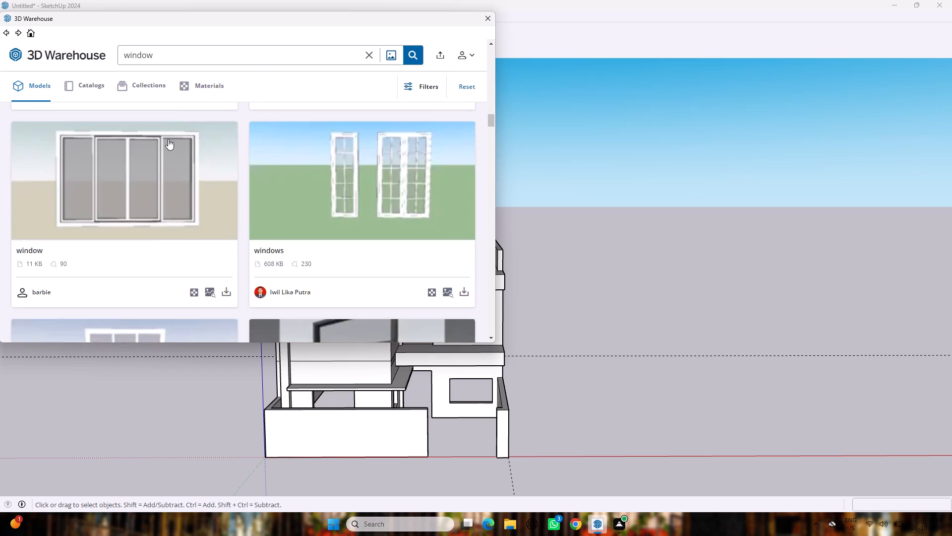
pyautogui.scroll(14, 168, 139)
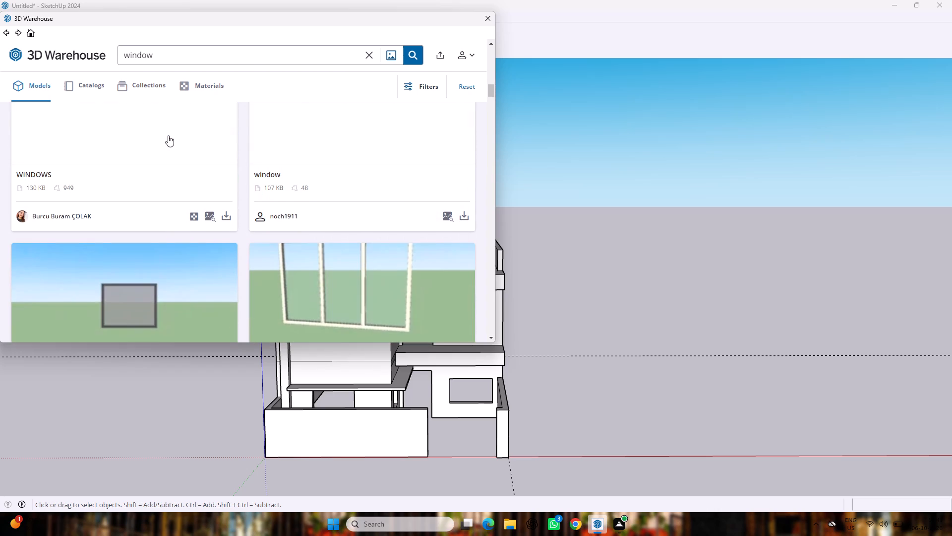
pyautogui.scroll(-2, 168, 135)
pyautogui.scroll(12, 168, 135)
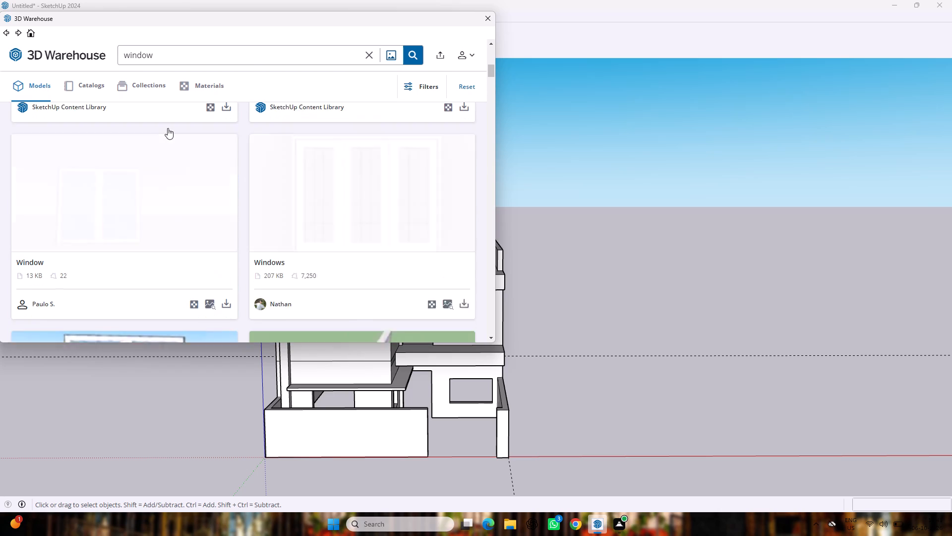
# Load the 120x110cm two-pane Window model directly into the model and place it beside the house.
pyautogui.click(121, 179)
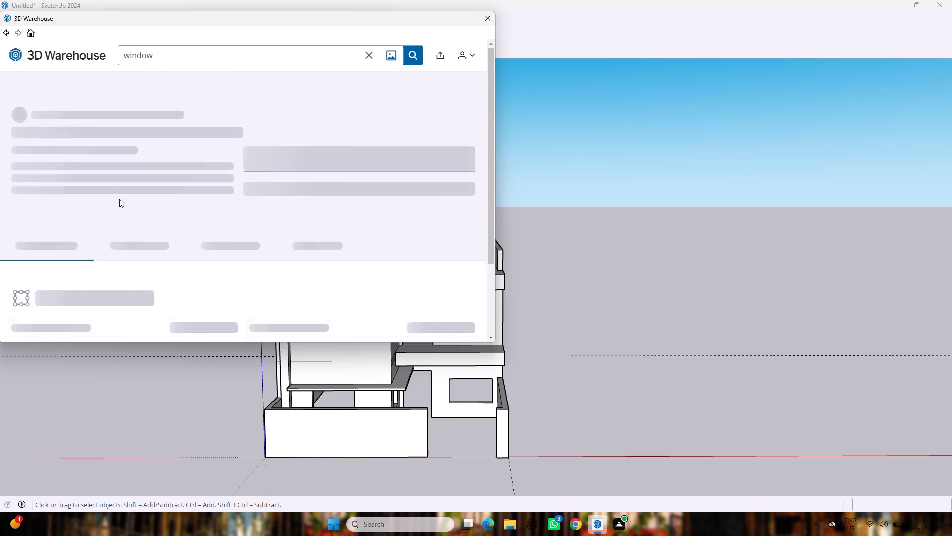
pyautogui.scroll(-5, 194, 244)
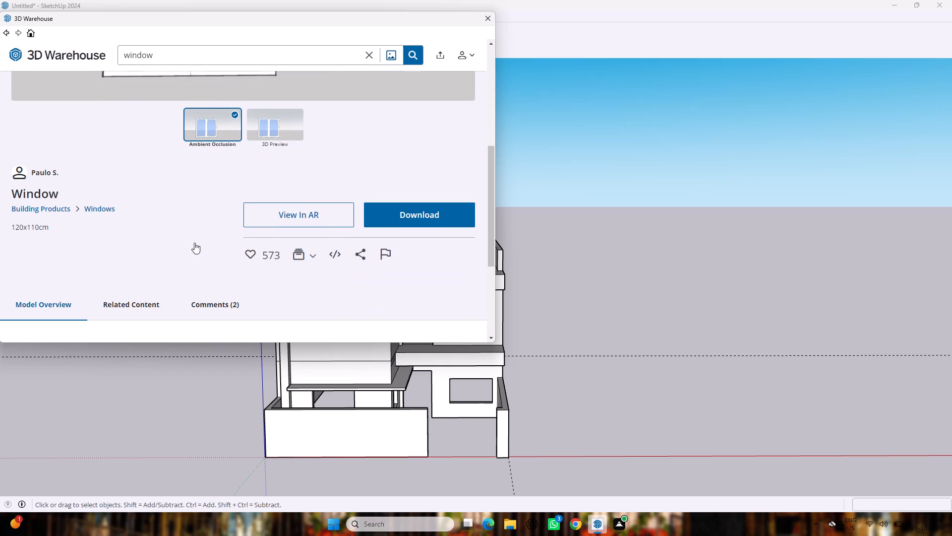
pyautogui.click(381, 215)
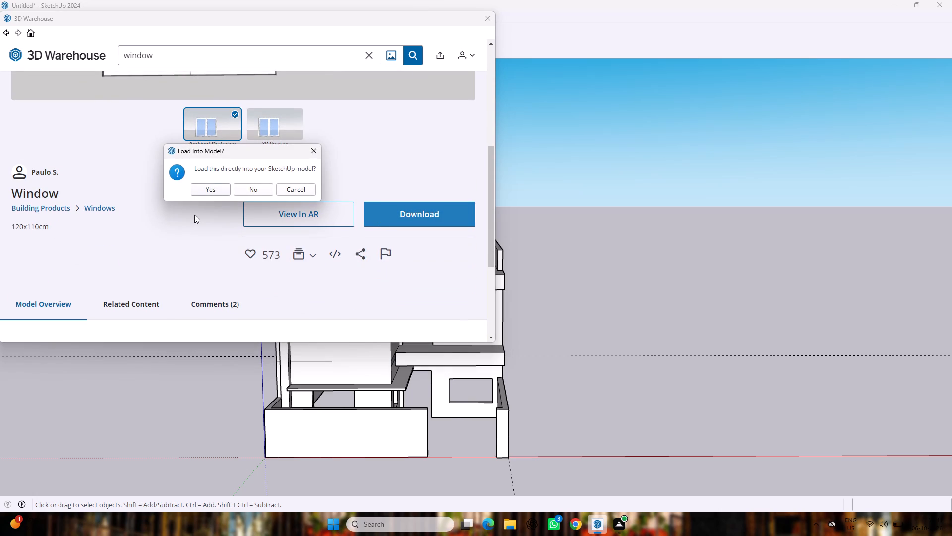
pyautogui.click(215, 190)
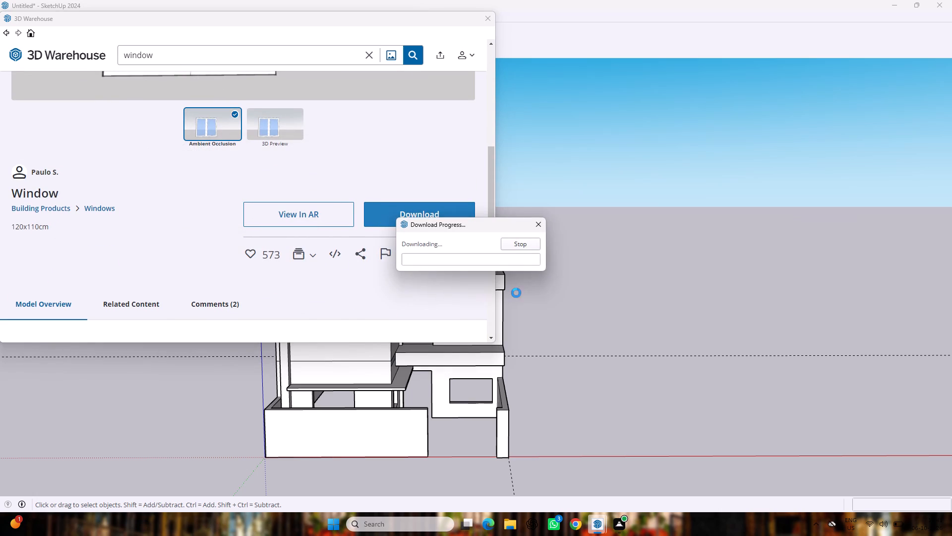
pyautogui.click(540, 329)
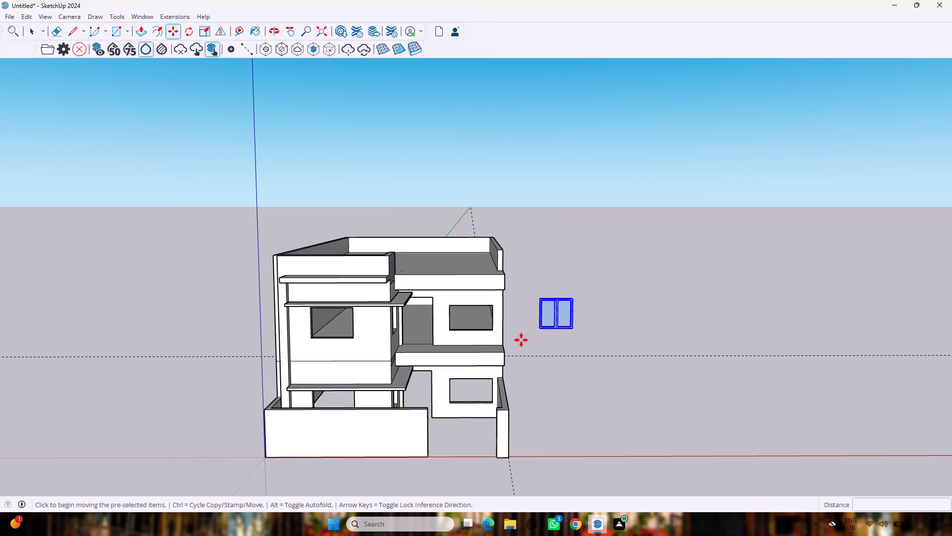
# Move the window by its lower-left corner onto the lower-left outer corner of the right wing's upper-floor window opening.
pyautogui.scroll(7, 546, 329)
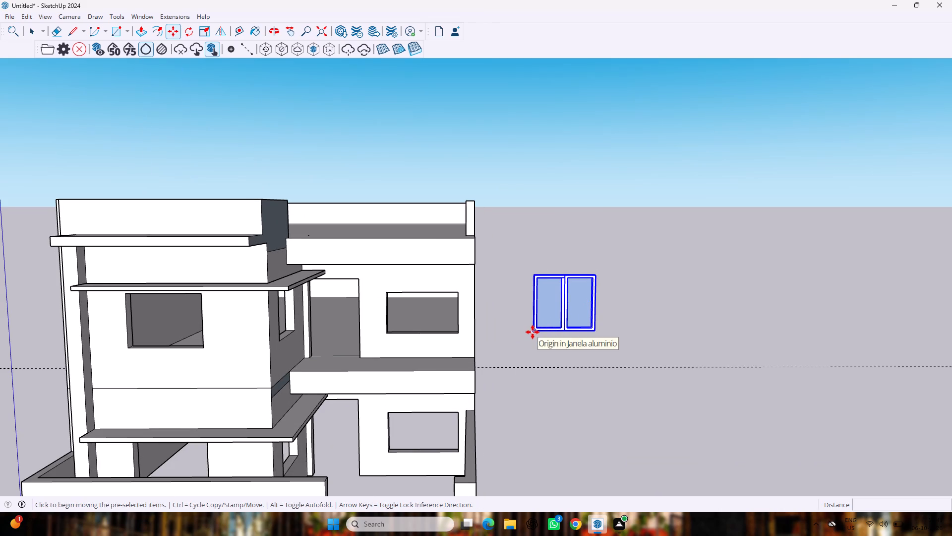
pyautogui.click(533, 332)
pyautogui.scroll(6, 388, 330)
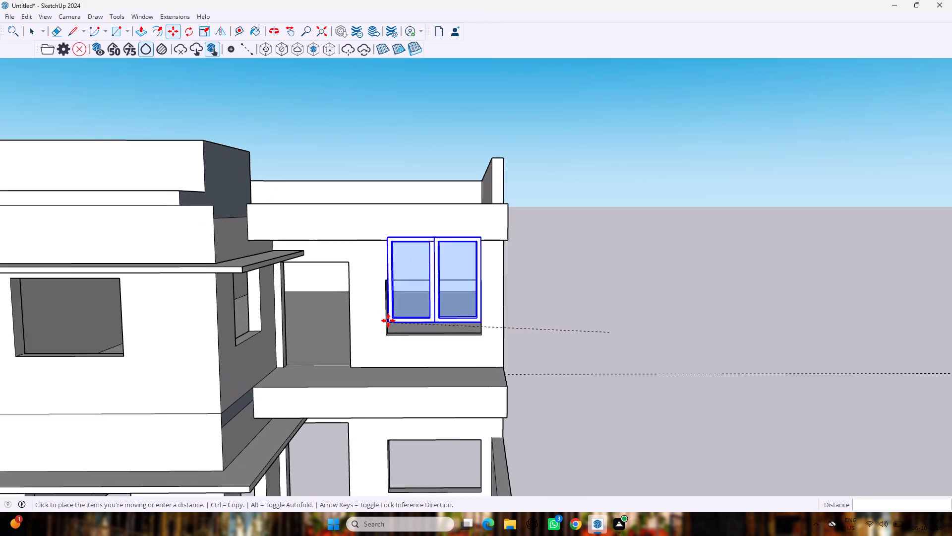
pyautogui.scroll(1, 388, 321)
pyautogui.scroll(-1, 388, 317)
pyautogui.scroll(7, 388, 317)
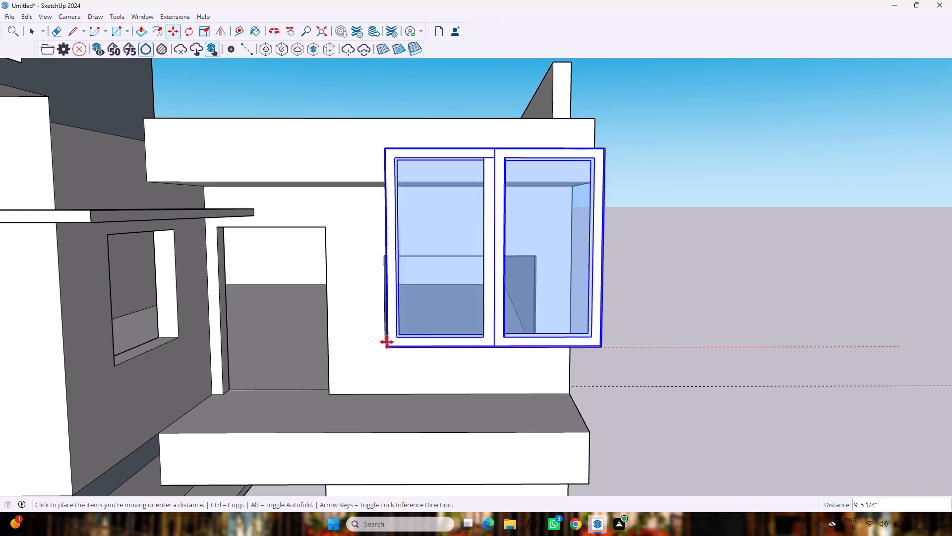
pyautogui.scroll(9, 387, 342)
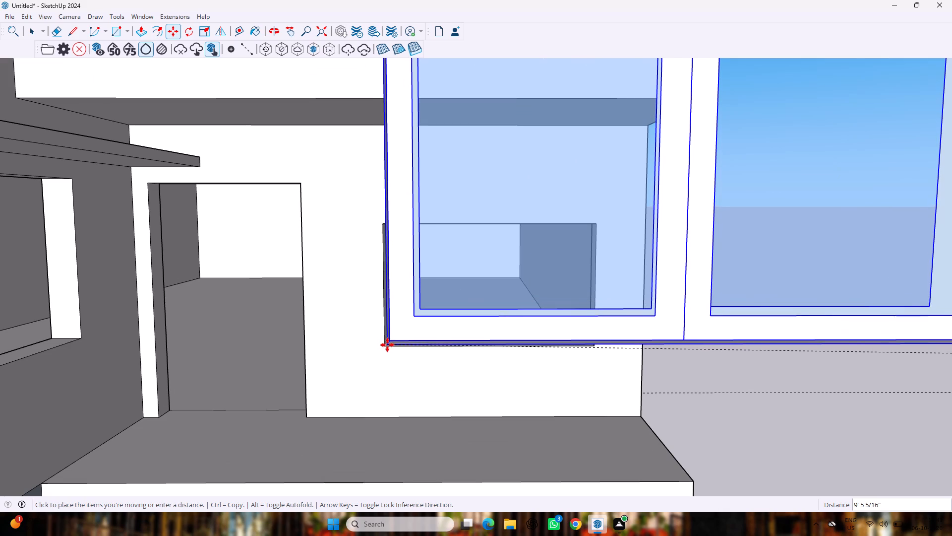
pyautogui.scroll(9, 386, 343)
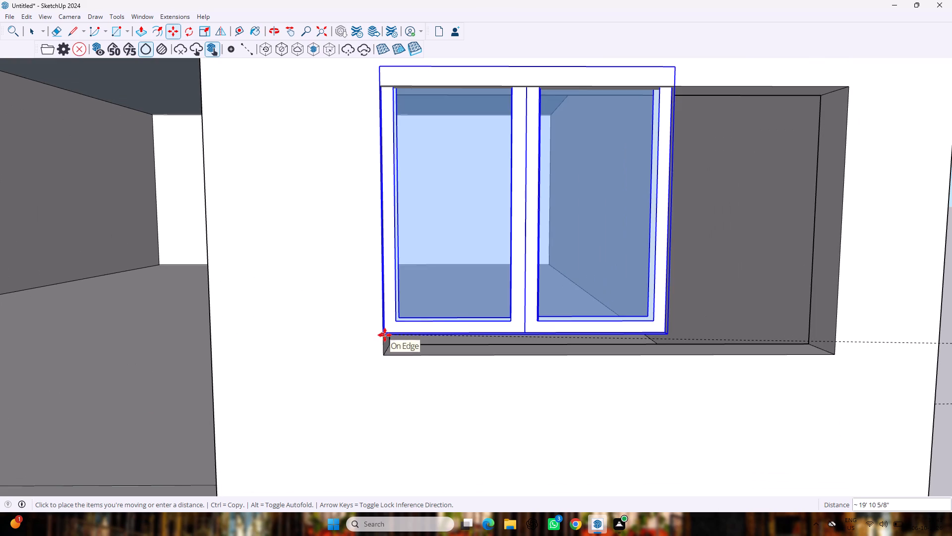
pyautogui.click(385, 355)
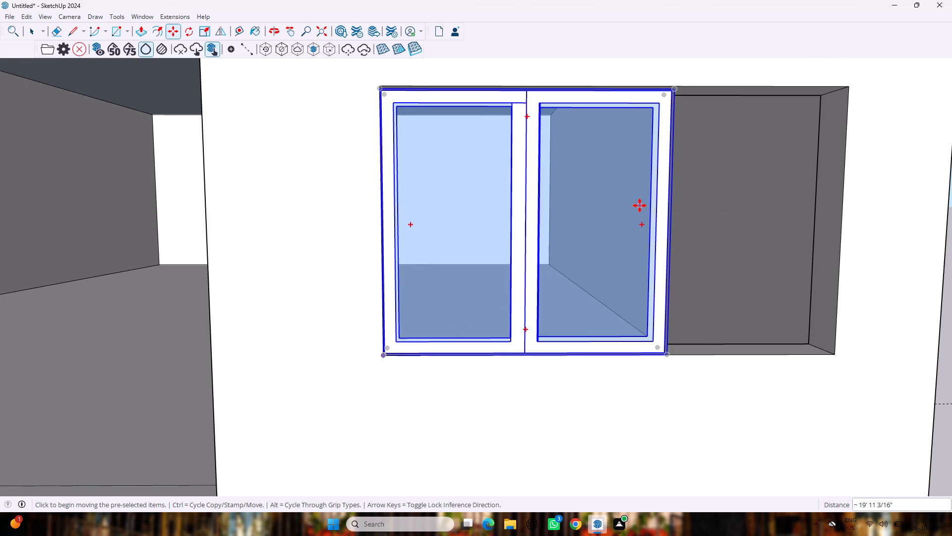
pyautogui.press('space')
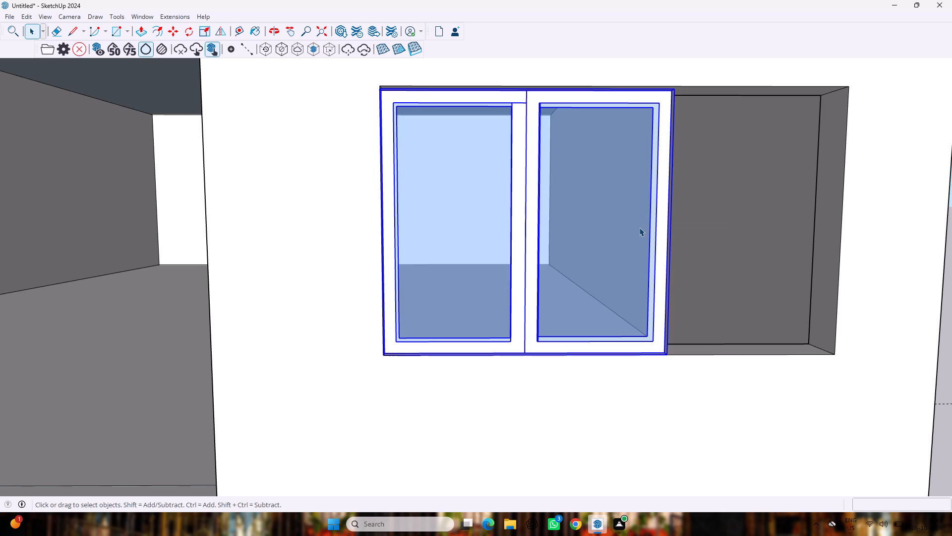
# Scale the window's width along the red axis by about 1.42 to reach the opening's far side edge.
pyautogui.press('s')
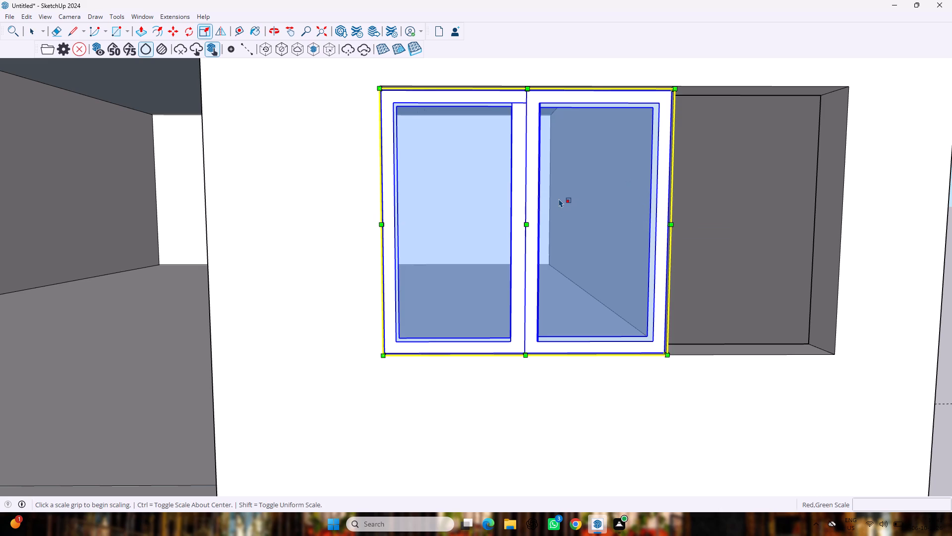
pyautogui.moveTo(559, 201); pyautogui.dragTo(570, 304, button='middle')
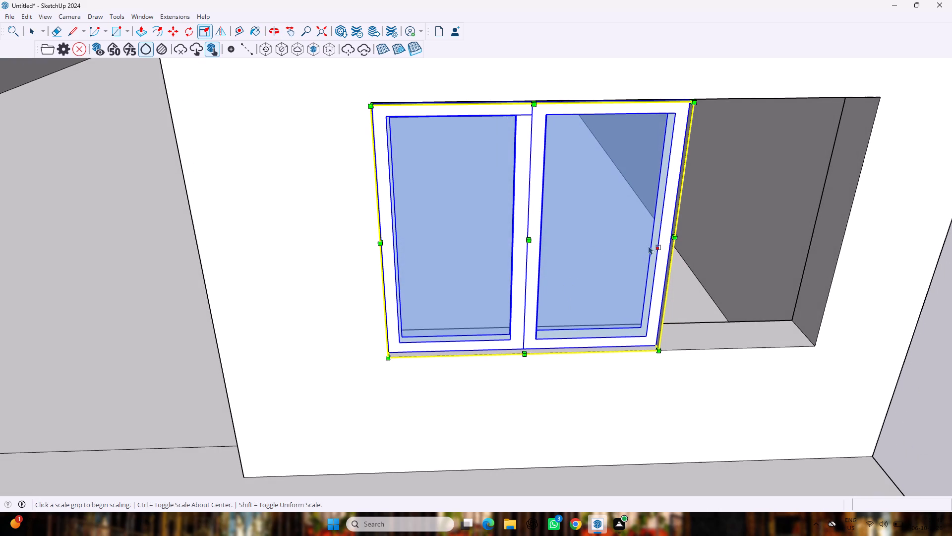
pyautogui.scroll(5, 562, 266)
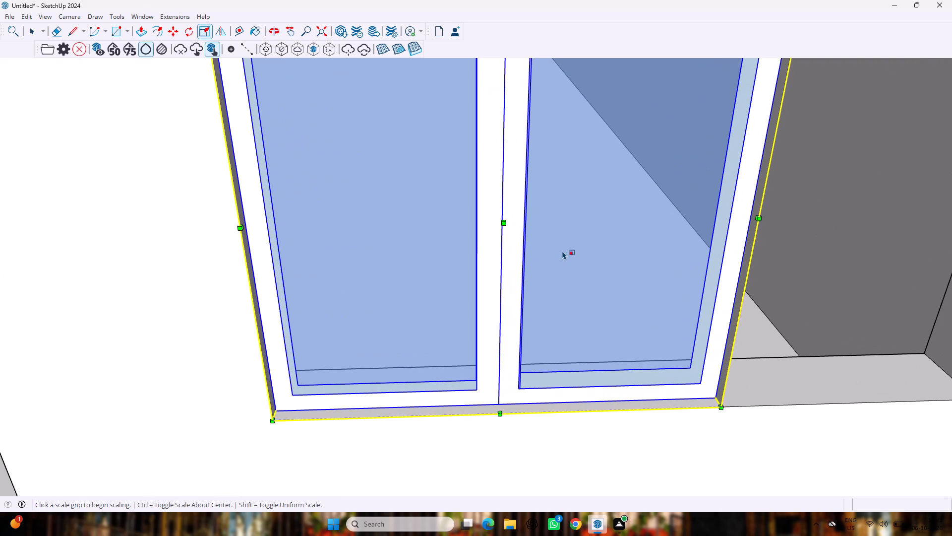
pyautogui.moveTo(786, 210); pyautogui.dragTo(786, 210, button='middle')
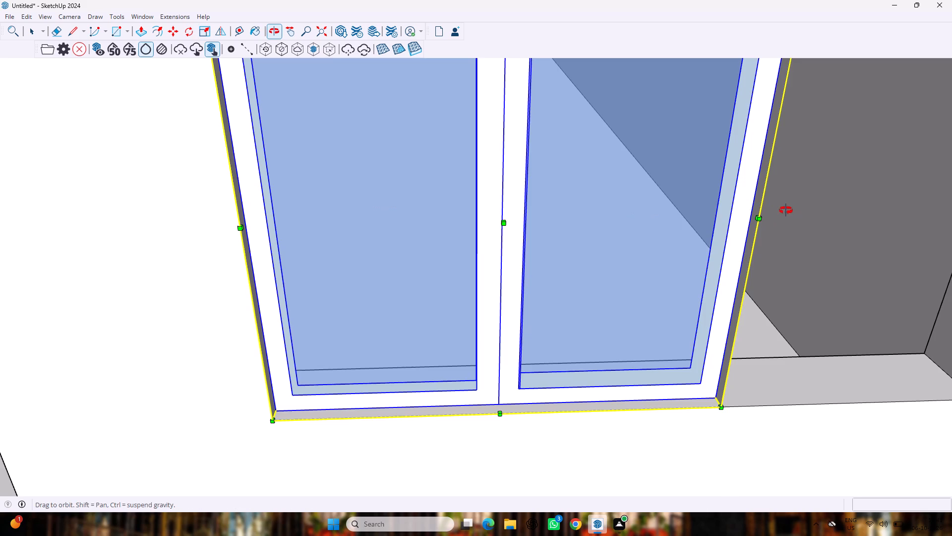
pyautogui.moveTo(786, 210); pyautogui.dragTo(537, 175, button='middle')
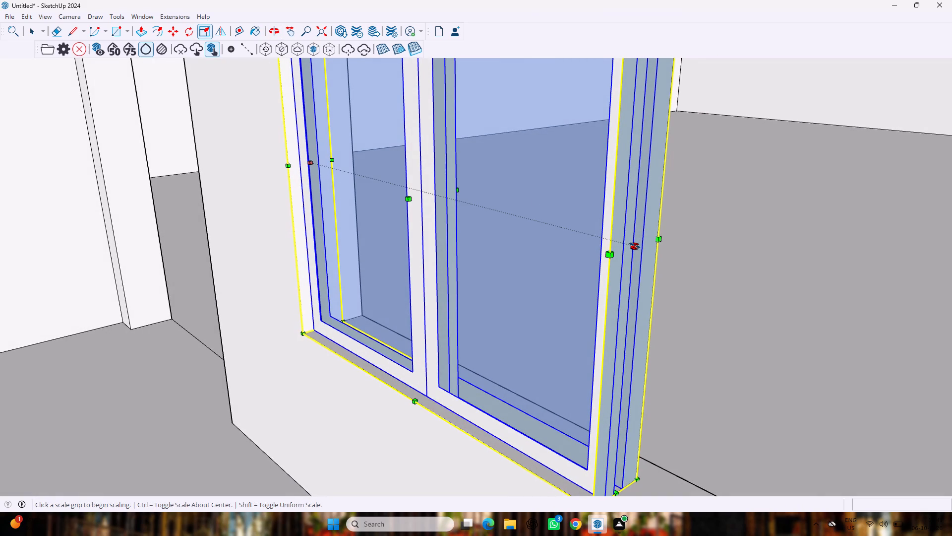
pyautogui.moveTo(635, 245); pyautogui.dragTo(699, 282)
pyautogui.scroll(-9, 699, 275)
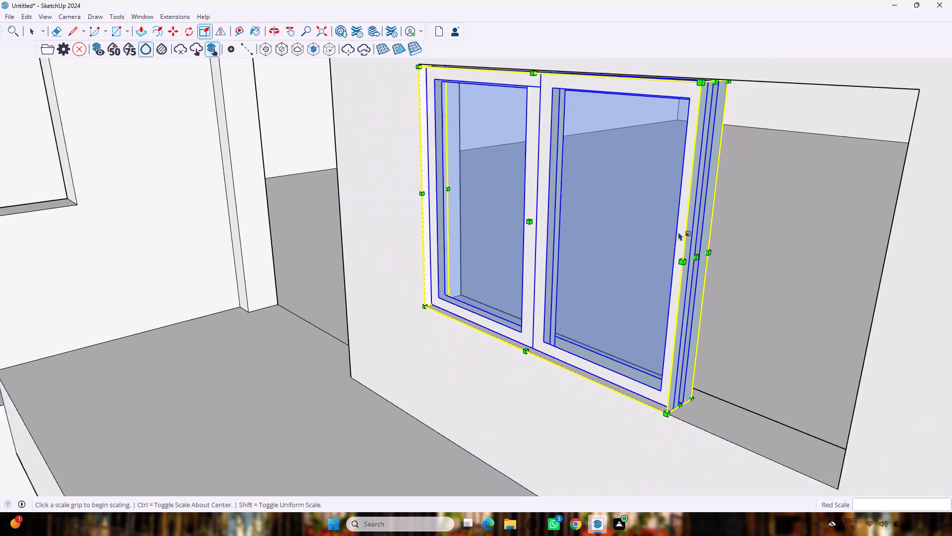
pyautogui.scroll(3, 720, 282)
pyautogui.scroll(-3, 718, 268)
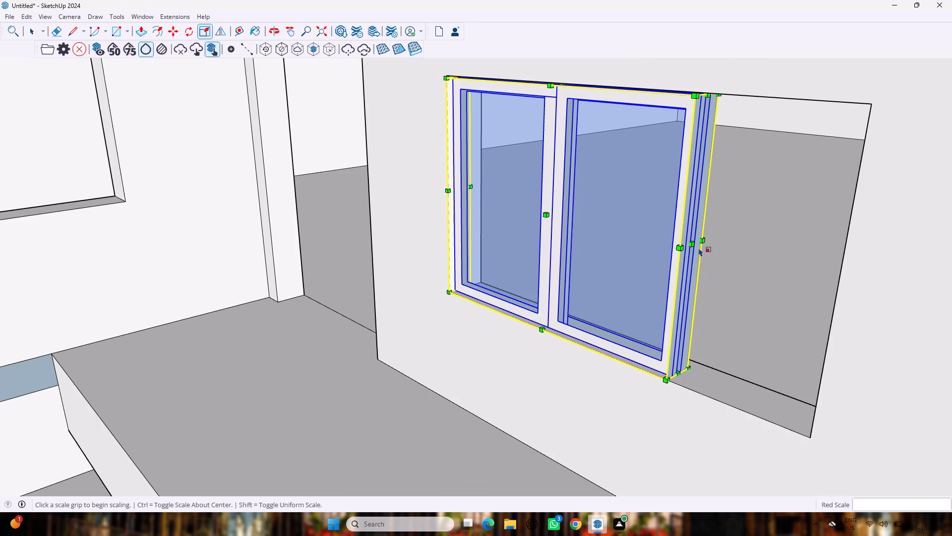
pyautogui.moveTo(694, 246); pyautogui.dragTo(806, 316)
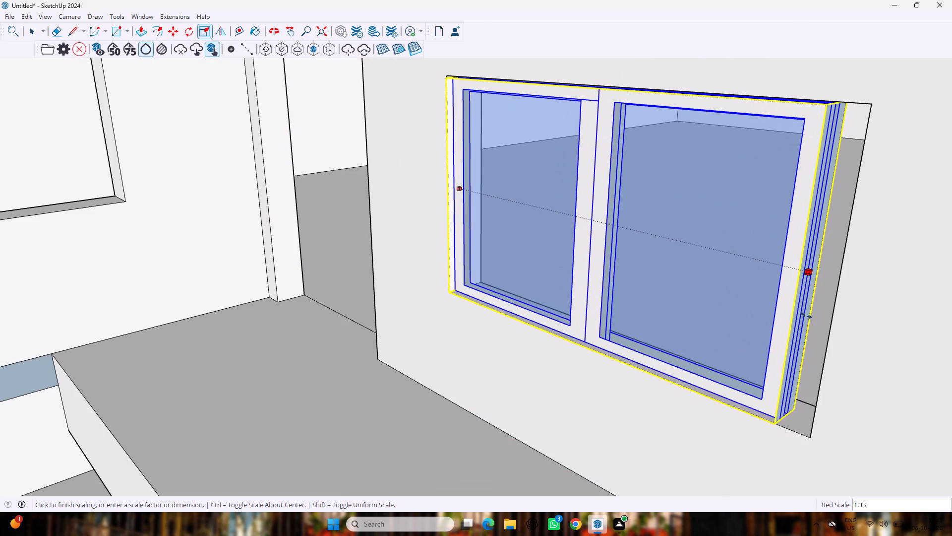
pyautogui.moveTo(806, 316); pyautogui.dragTo(828, 330)
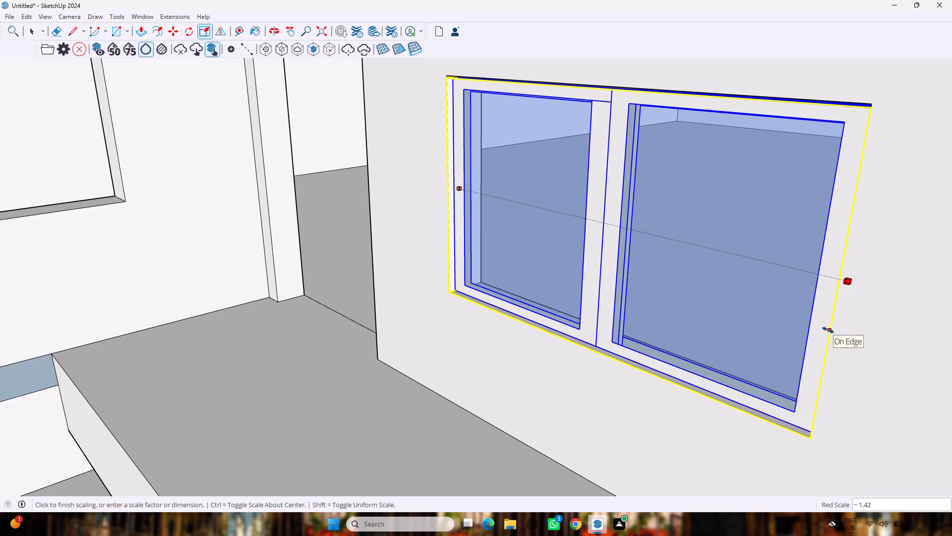
pyautogui.moveTo(828, 330); pyautogui.dragTo(822, 333)
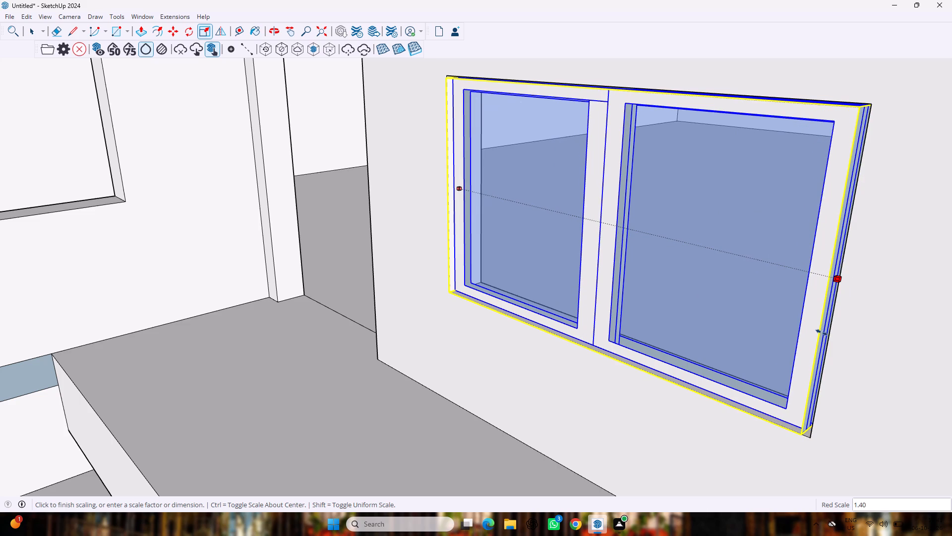
pyautogui.moveTo(822, 333); pyautogui.dragTo(826, 337)
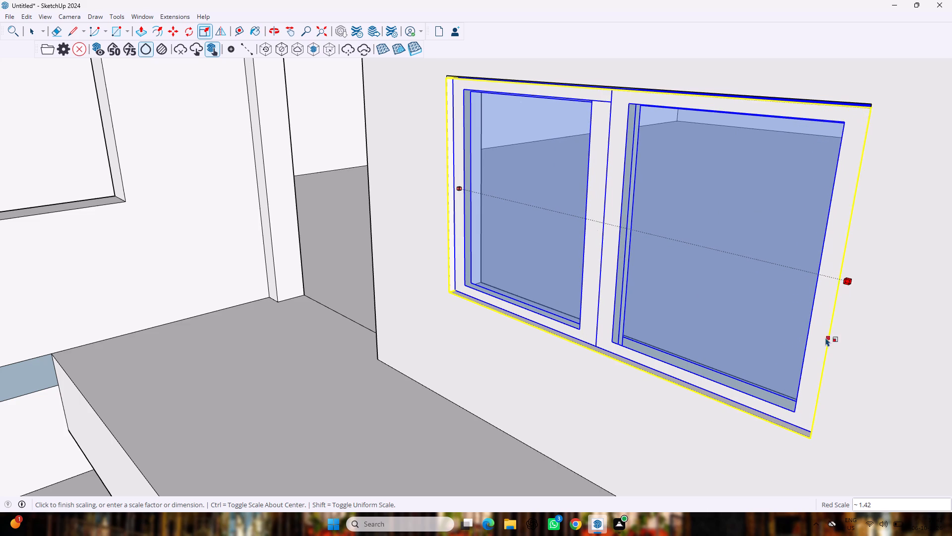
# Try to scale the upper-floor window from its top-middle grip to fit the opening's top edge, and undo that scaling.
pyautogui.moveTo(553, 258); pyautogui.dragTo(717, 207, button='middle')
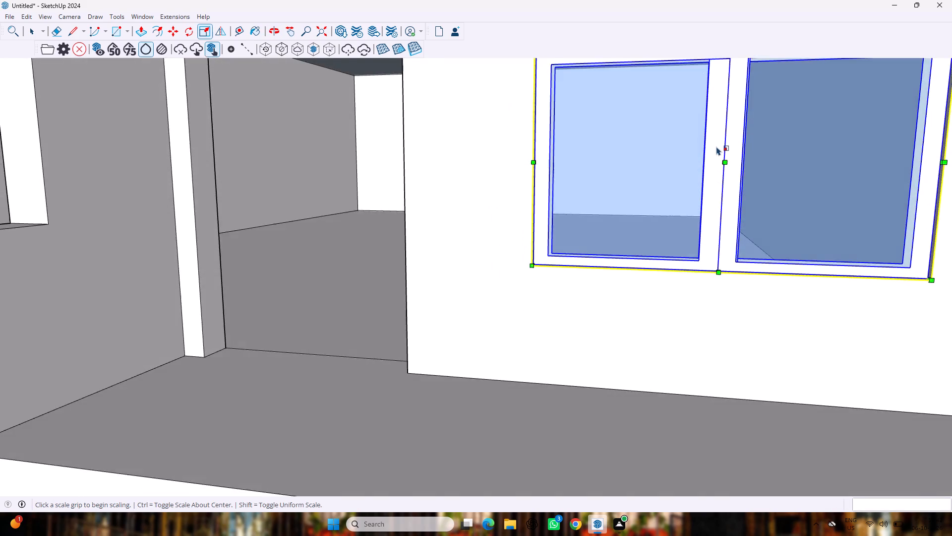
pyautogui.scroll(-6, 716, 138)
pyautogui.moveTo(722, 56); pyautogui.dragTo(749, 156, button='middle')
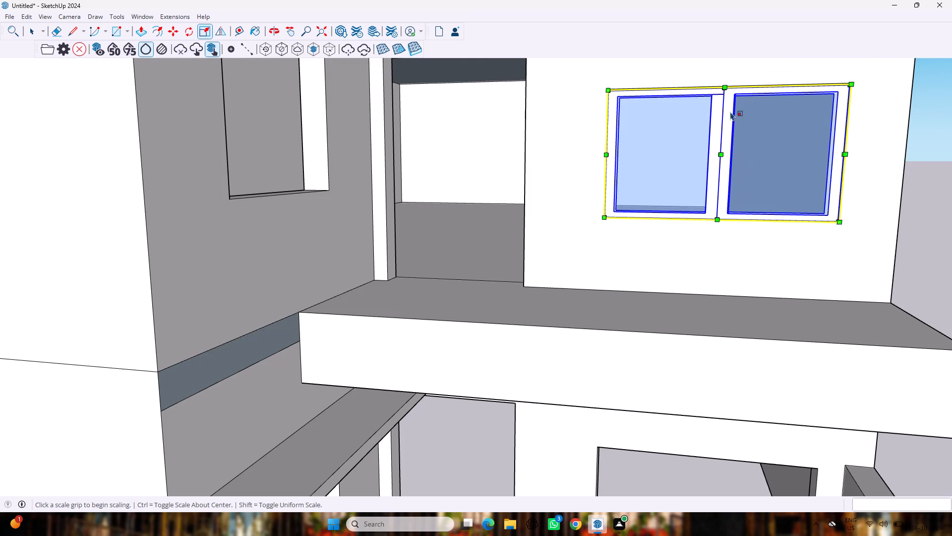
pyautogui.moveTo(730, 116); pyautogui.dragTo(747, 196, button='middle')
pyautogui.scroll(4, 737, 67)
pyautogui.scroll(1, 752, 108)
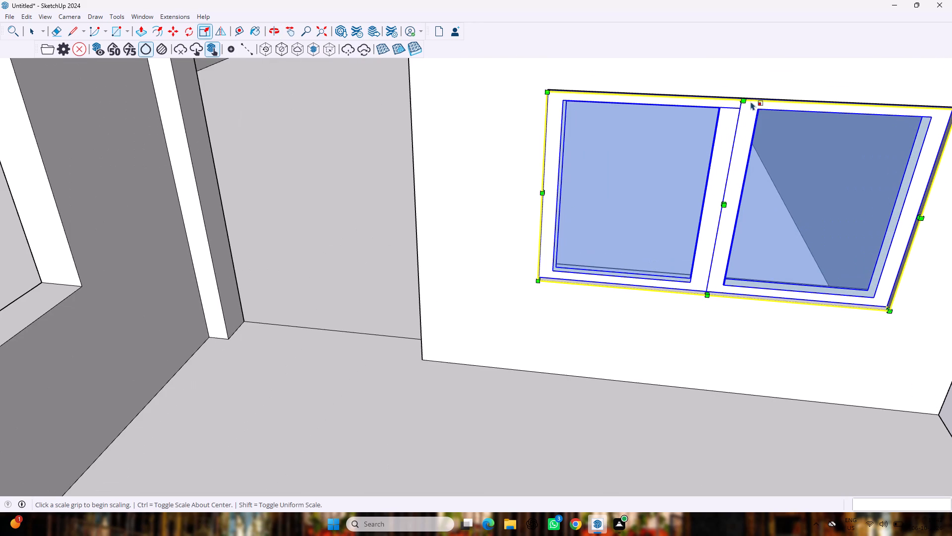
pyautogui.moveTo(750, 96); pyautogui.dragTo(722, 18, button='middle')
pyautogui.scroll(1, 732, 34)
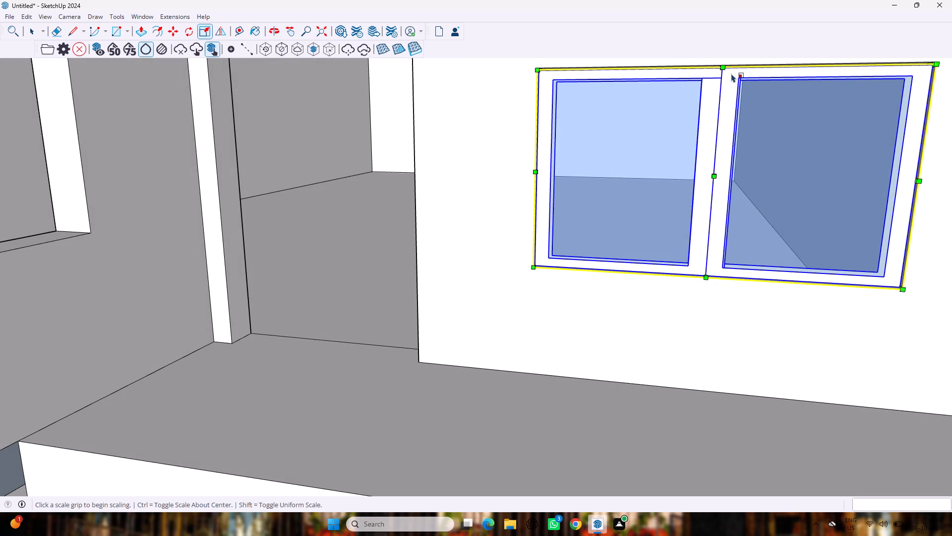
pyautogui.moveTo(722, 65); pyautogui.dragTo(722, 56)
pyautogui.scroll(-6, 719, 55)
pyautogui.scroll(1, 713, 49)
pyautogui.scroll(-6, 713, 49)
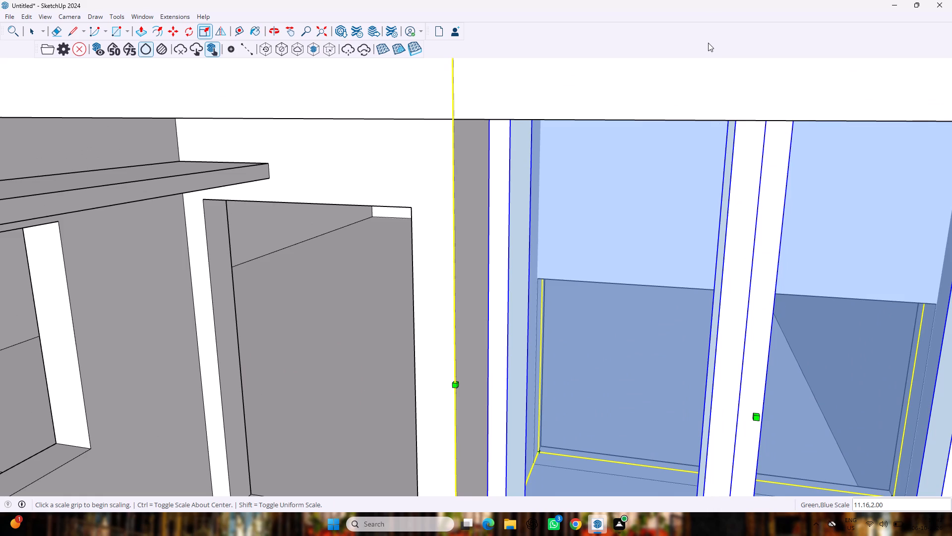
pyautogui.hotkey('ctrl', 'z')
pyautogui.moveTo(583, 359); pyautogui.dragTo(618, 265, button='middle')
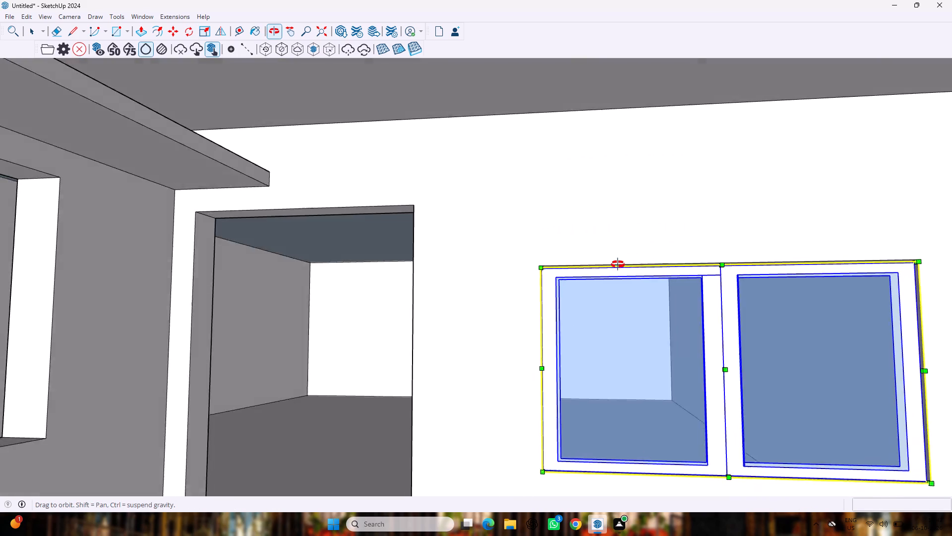
# Examine from several angles how the scaled window's frame meets the edges of the right wing's upper-floor opening.
pyautogui.moveTo(618, 265); pyautogui.dragTo(677, 319, button='middle')
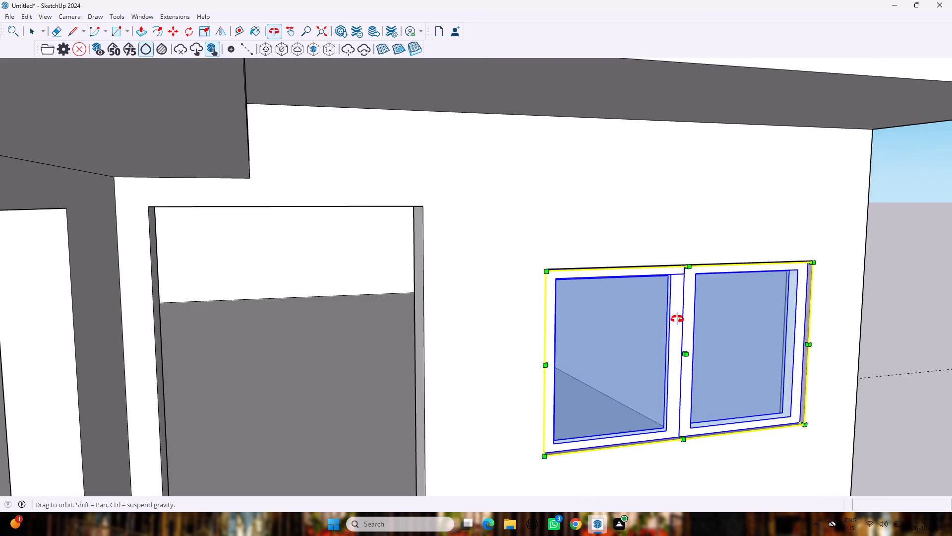
pyautogui.moveTo(677, 319); pyautogui.dragTo(174, 295, button='middle')
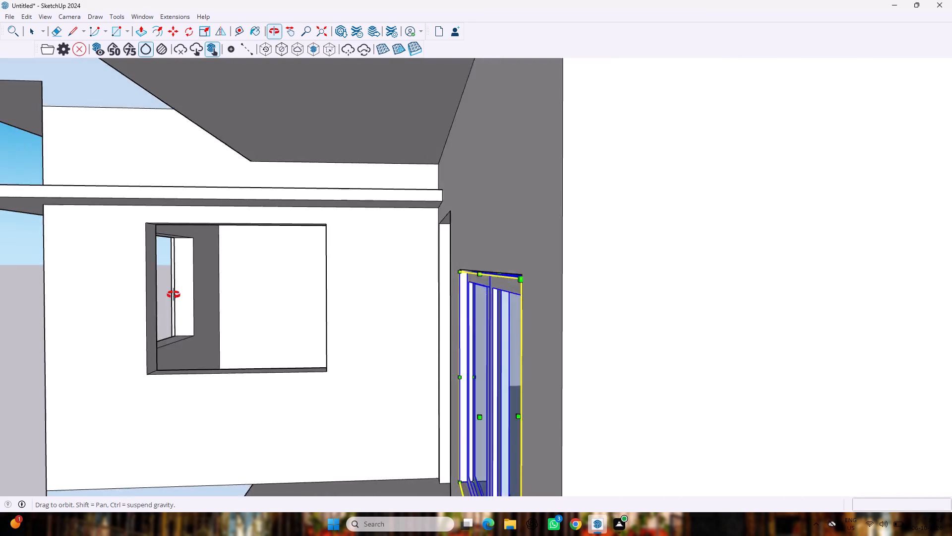
pyautogui.moveTo(174, 295); pyautogui.dragTo(499, 293, button='middle')
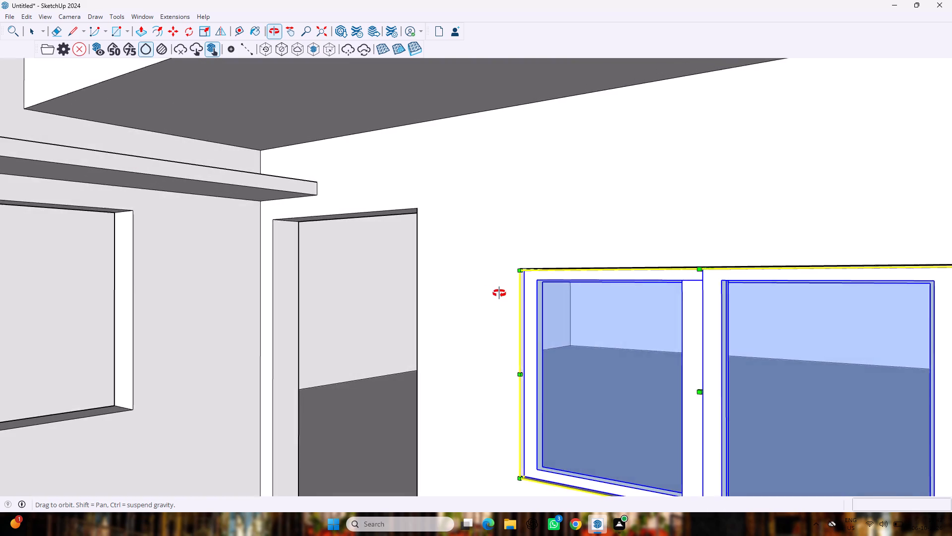
pyautogui.moveTo(499, 293); pyautogui.dragTo(499, 296, button='middle')
pyautogui.scroll(7, 508, 352)
pyautogui.moveTo(508, 328); pyautogui.dragTo(464, 333, button='middle')
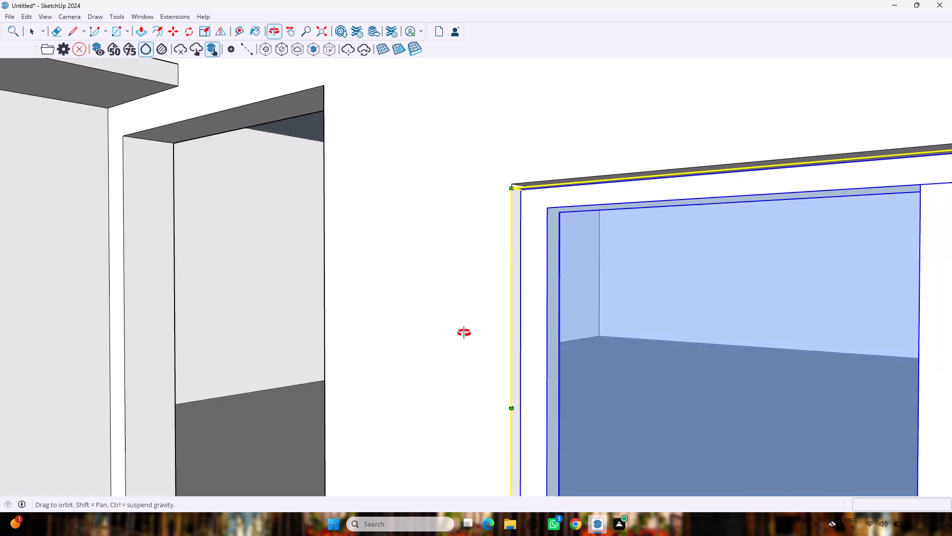
pyautogui.moveTo(464, 333); pyautogui.dragTo(447, 335, button='middle')
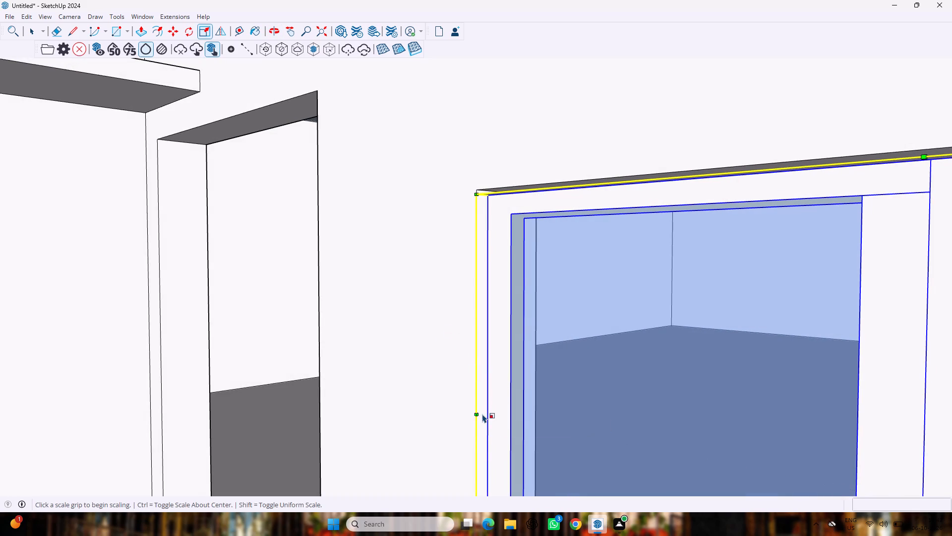
pyautogui.moveTo(482, 414); pyautogui.dragTo(478, 421)
pyautogui.scroll(-7, 313, 350)
pyautogui.press('space')
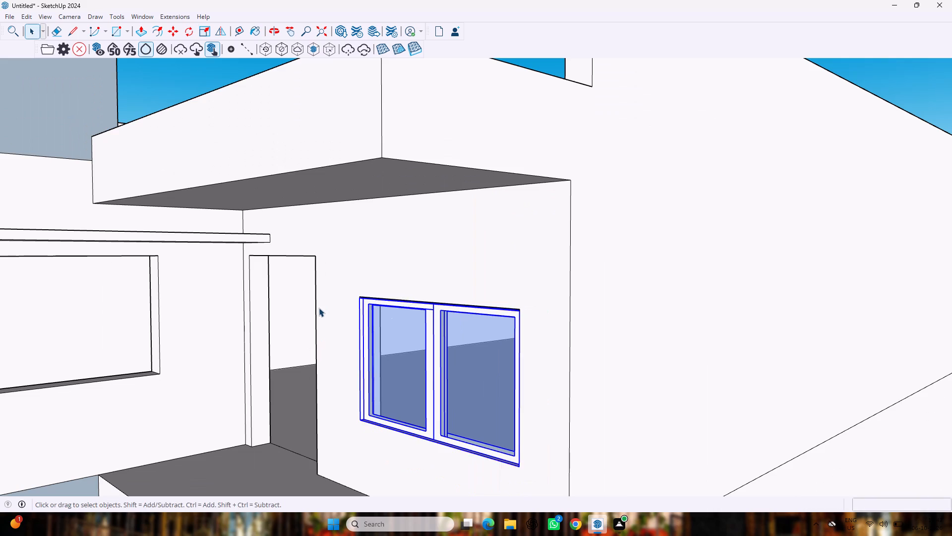
# Copy the right wing's upper-floor window and paste it at the lower-left corner of the ground-floor opening directly below.
pyautogui.scroll(-1, 321, 310)
pyautogui.moveTo(327, 315); pyautogui.dragTo(495, 303, button='middle')
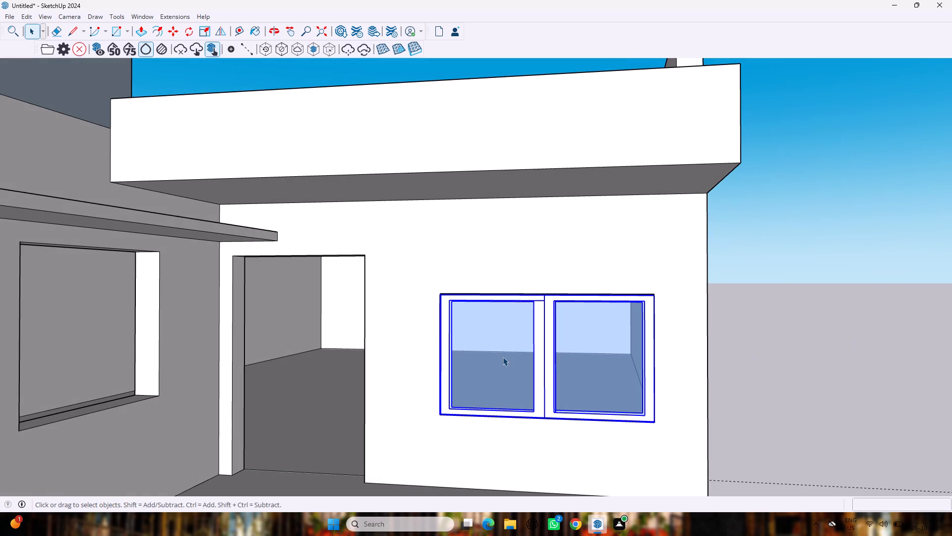
pyautogui.hotkey('ctrl', 'c')
pyautogui.scroll(-4, 541, 378)
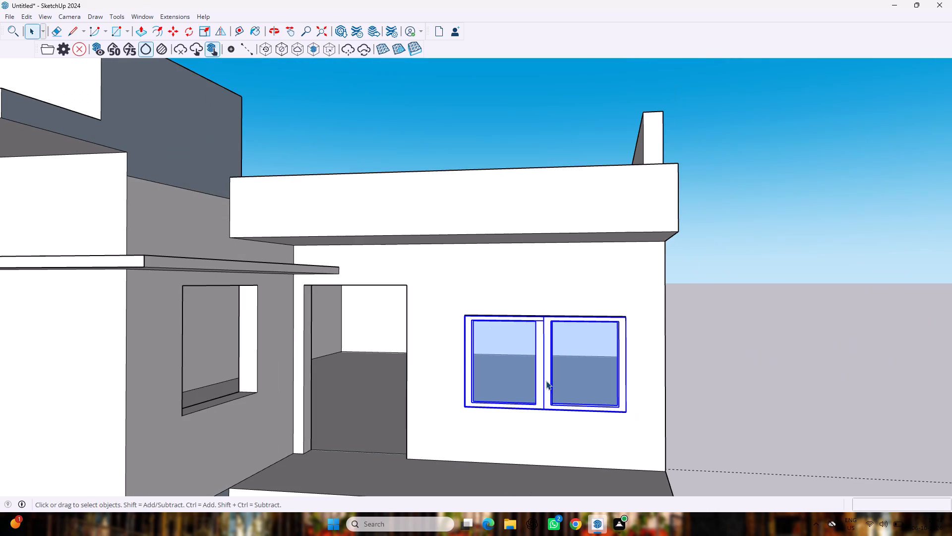
pyautogui.hotkey('ctrl', 'v')
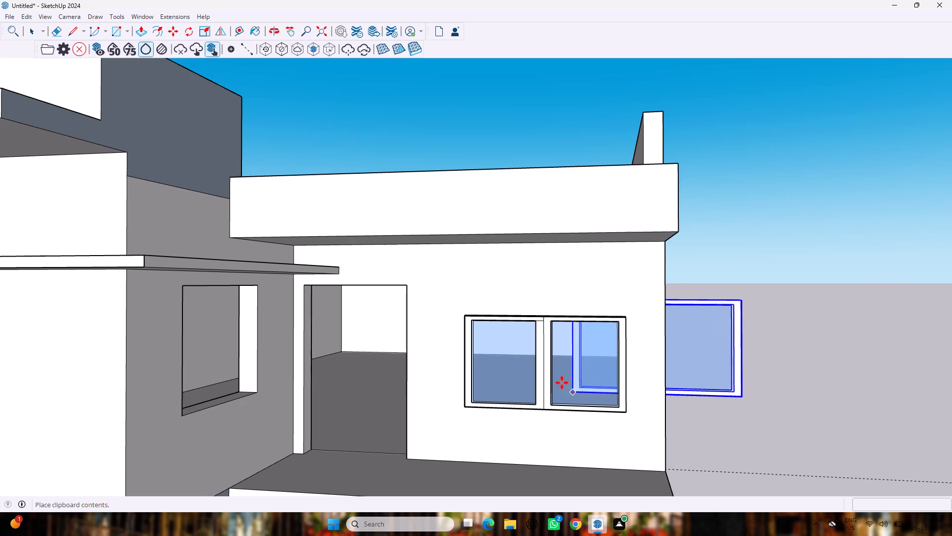
pyautogui.scroll(-18, 562, 383)
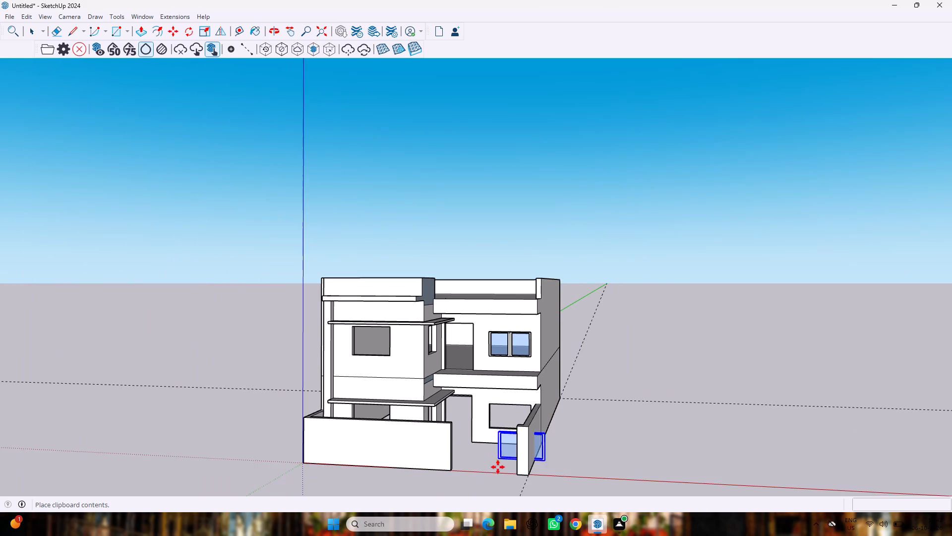
pyautogui.scroll(14, 481, 424)
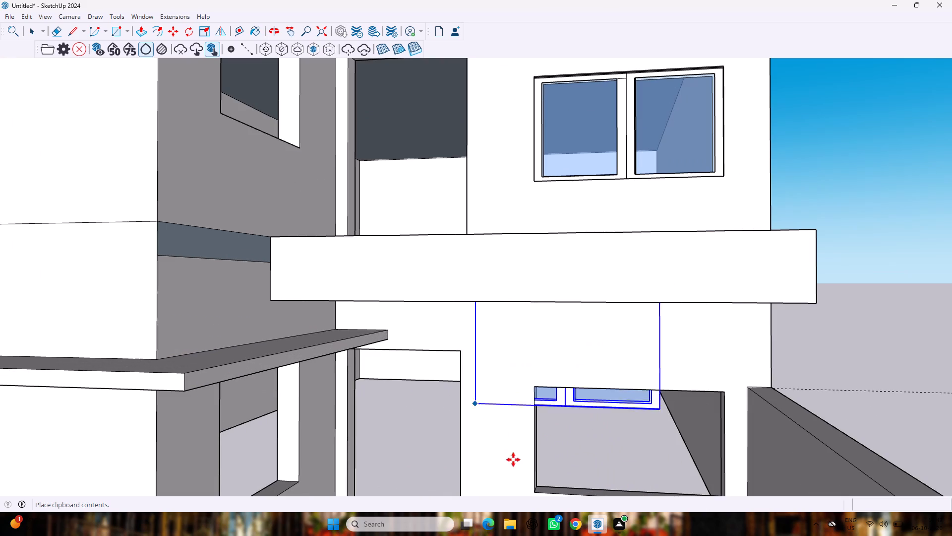
pyautogui.click(535, 492)
# Paste another window copy at the lower-left outer corner of the left block's upper-floor front opening.
pyautogui.scroll(-10, 522, 464)
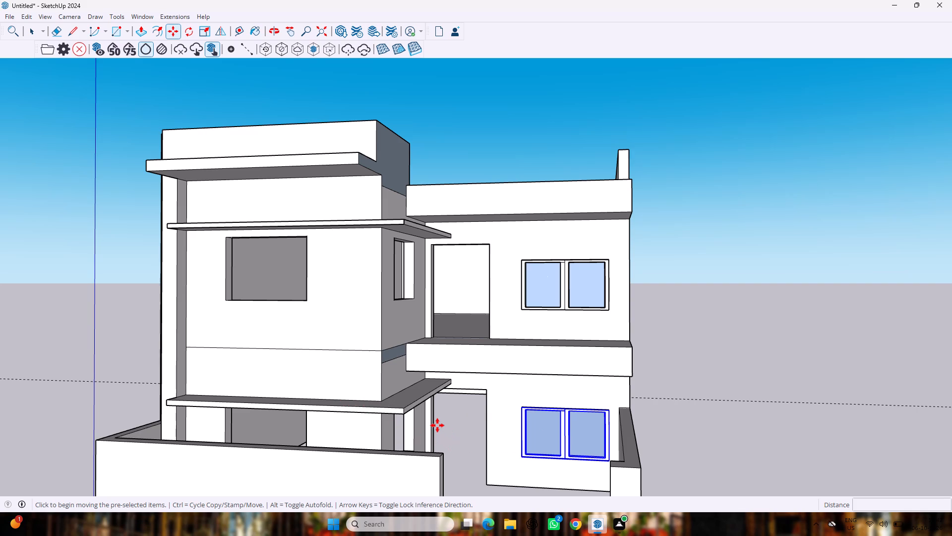
pyautogui.hotkey('ctrl', 'v')
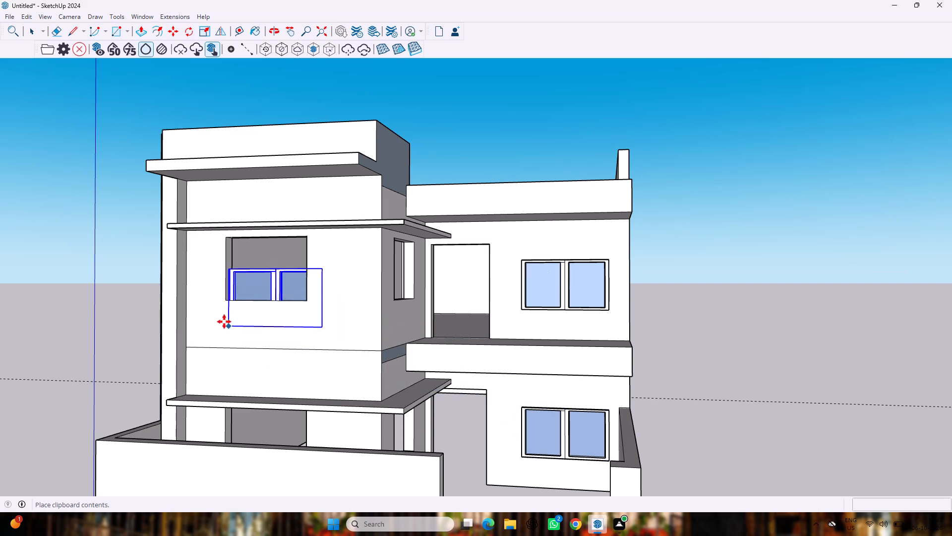
pyautogui.scroll(6, 224, 321)
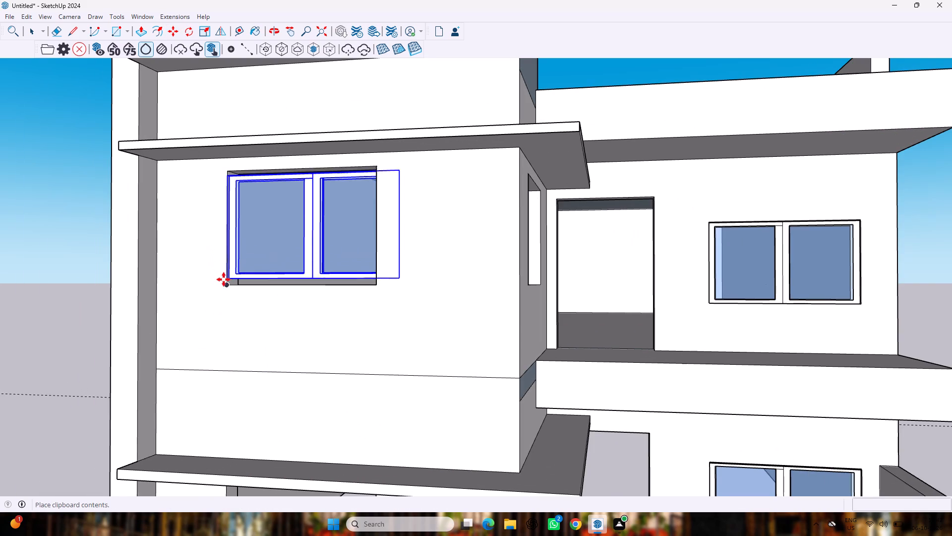
pyautogui.click(226, 285)
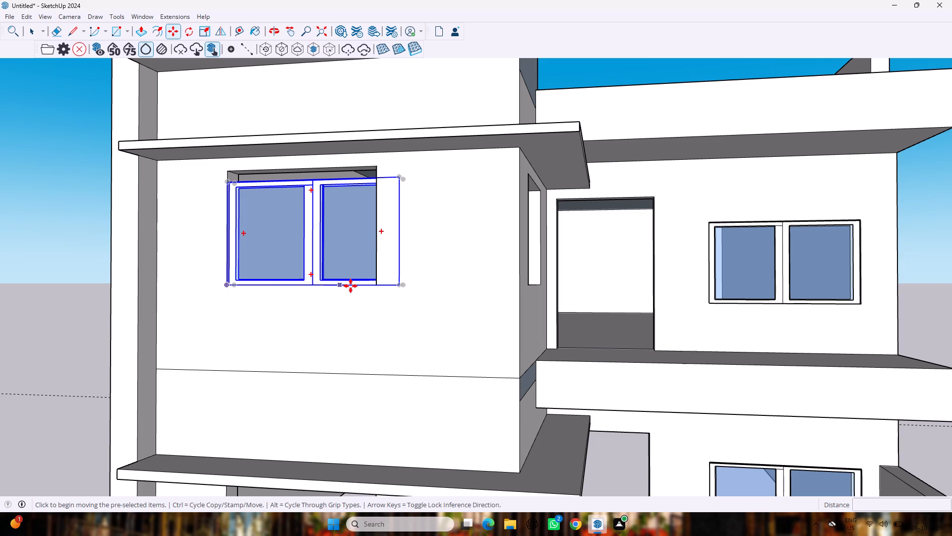
# Scale the left block's upper-floor window about 1.11 in height, then 0.85 along red and 1.87 along green.
pyautogui.press('s')
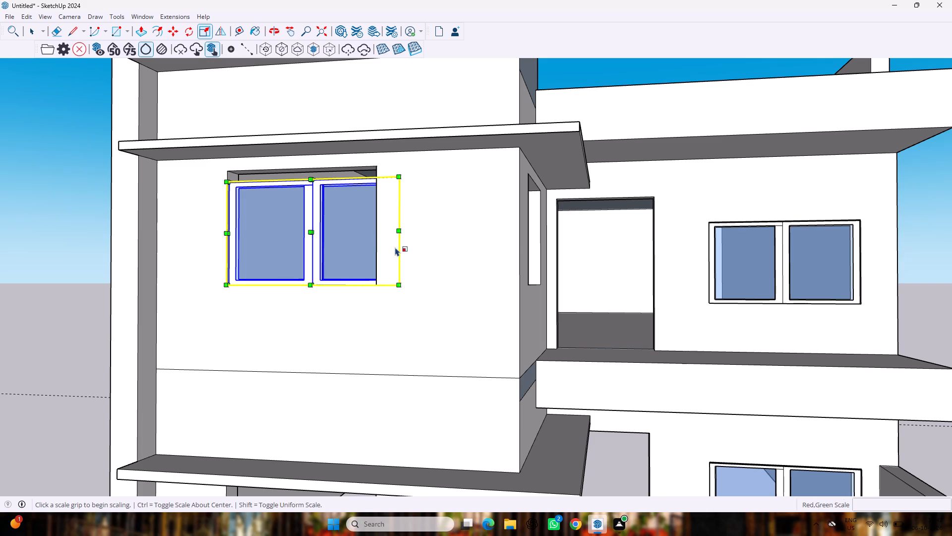
pyautogui.moveTo(399, 230); pyautogui.dragTo(366, 225)
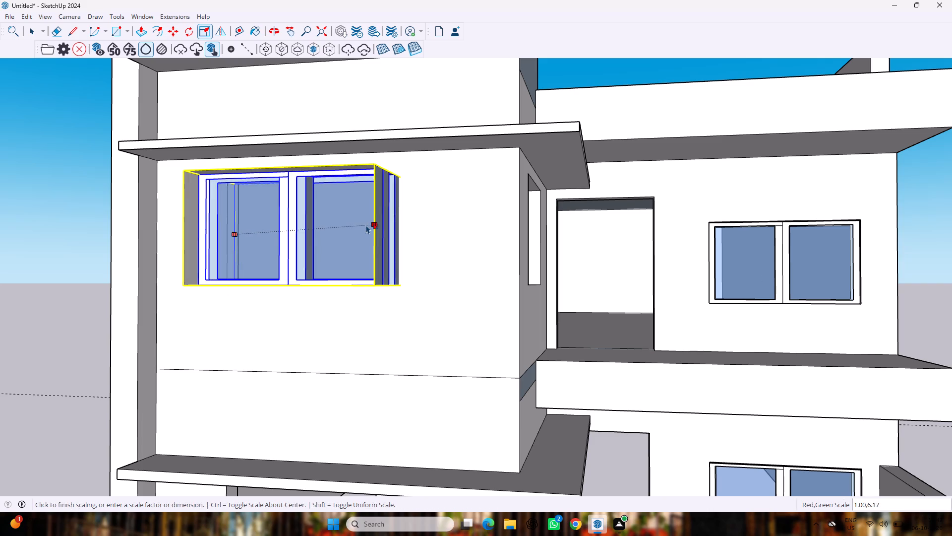
pyautogui.moveTo(366, 225); pyautogui.dragTo(383, 229)
pyautogui.scroll(-4, 359, 228)
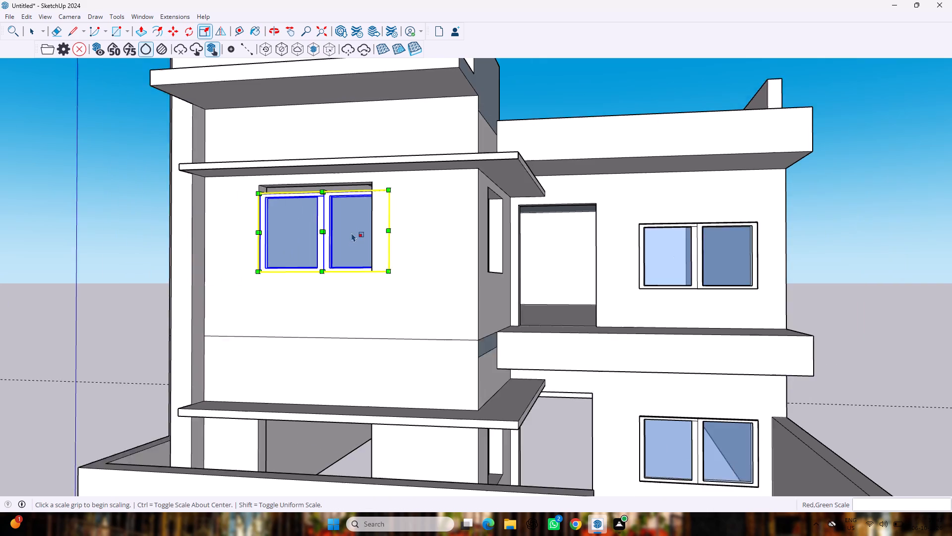
pyautogui.moveTo(366, 228); pyautogui.dragTo(500, 268, button='middle')
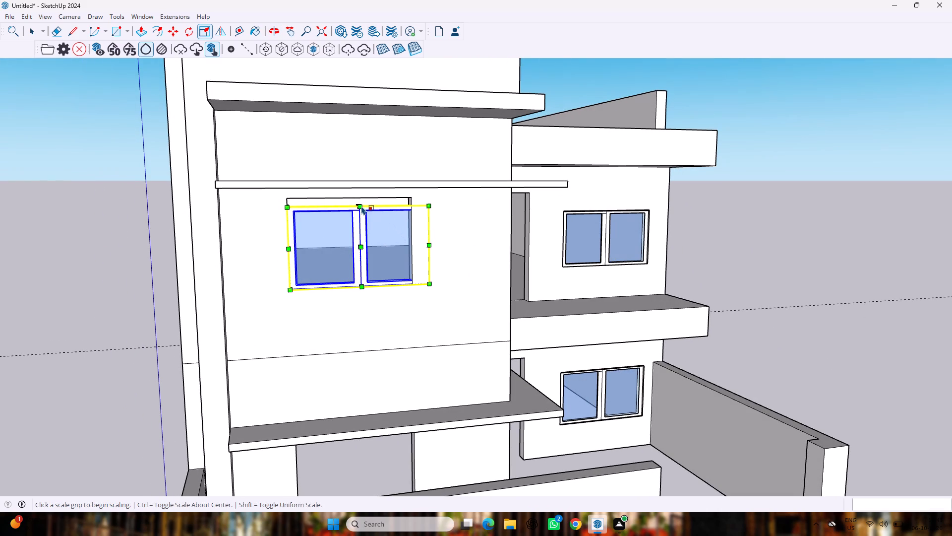
pyautogui.moveTo(359, 204); pyautogui.dragTo(360, 199)
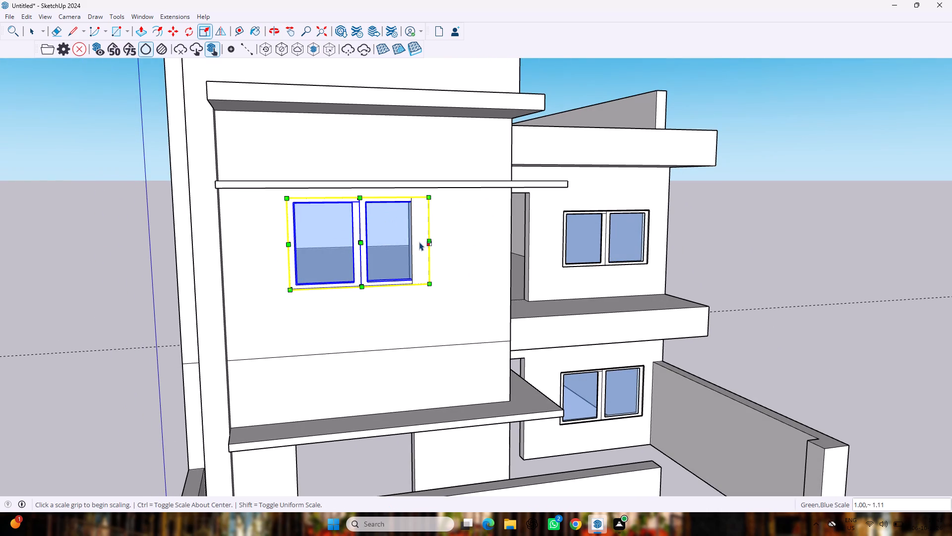
pyautogui.moveTo(431, 243); pyautogui.dragTo(407, 247)
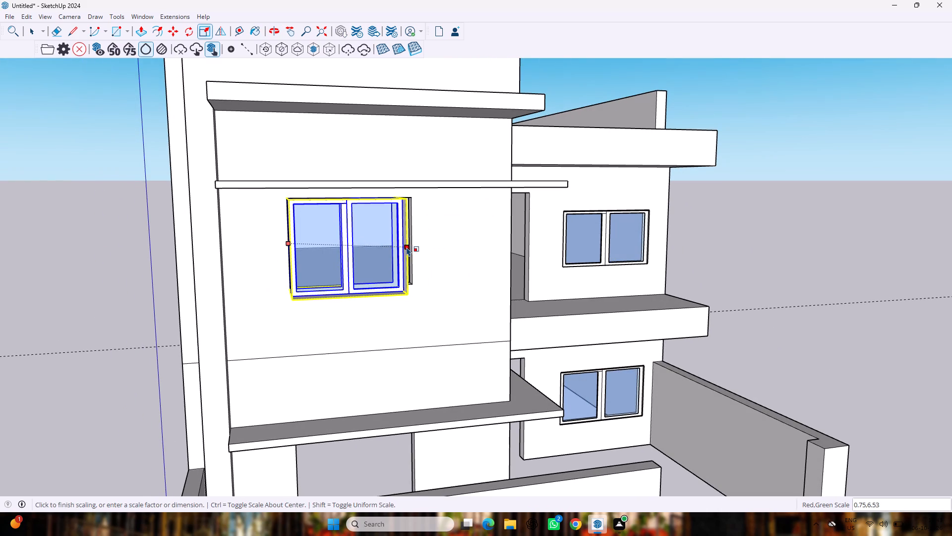
pyautogui.moveTo(407, 247); pyautogui.dragTo(411, 242)
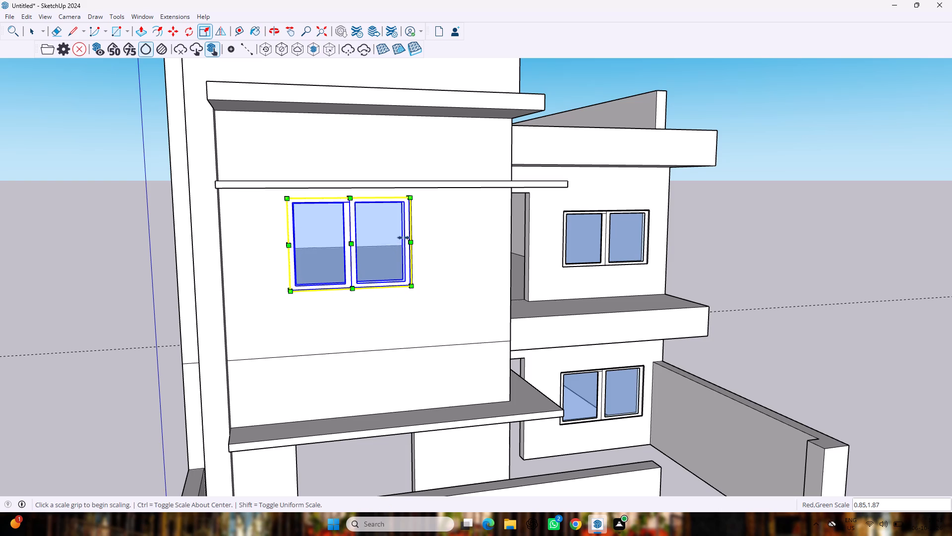
# Adjust the left block's upper-floor window with the green-blue scale at its top-middle grip to meet the opening's top edge.
pyautogui.moveTo(363, 237); pyautogui.dragTo(375, 276, button='middle')
pyautogui.scroll(4, 353, 244)
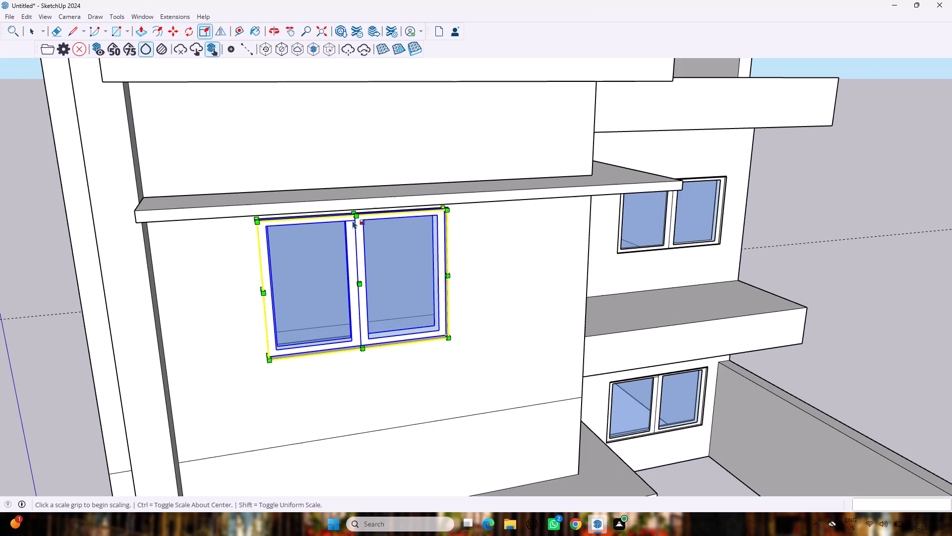
pyautogui.scroll(2, 349, 204)
pyautogui.moveTo(362, 235); pyautogui.dragTo(365, 199, button='middle')
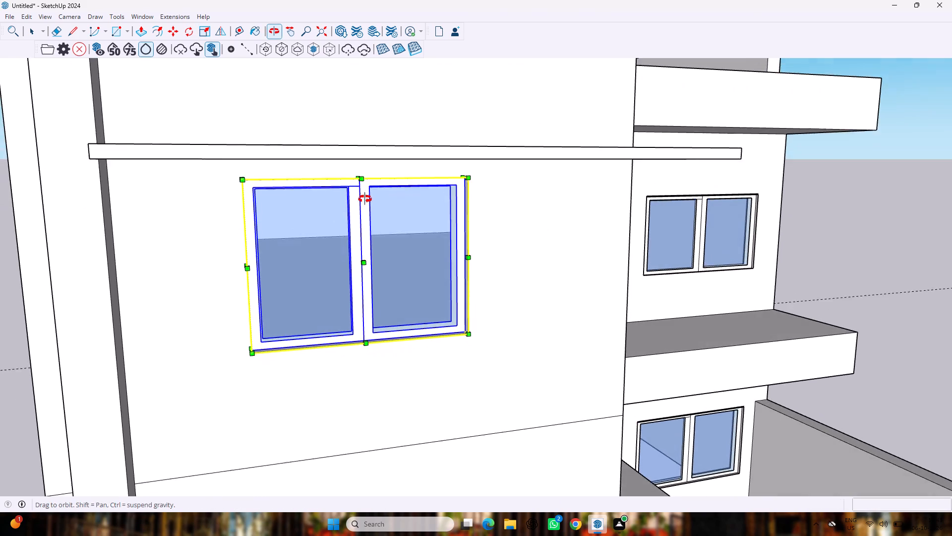
pyautogui.moveTo(365, 199); pyautogui.dragTo(365, 198, button='middle')
pyautogui.scroll(8, 357, 166)
pyautogui.moveTo(357, 168); pyautogui.dragTo(366, 221, button='middle')
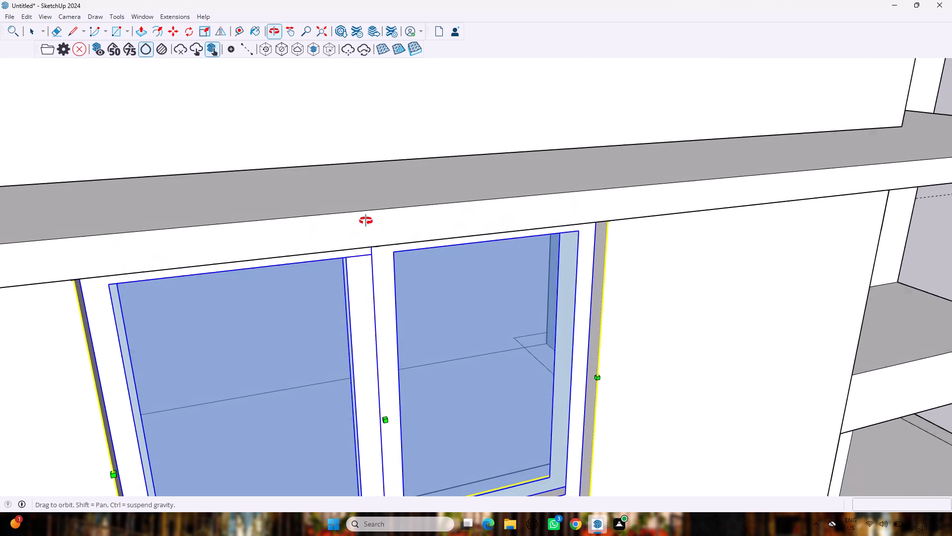
pyautogui.moveTo(366, 221); pyautogui.dragTo(366, 220, button='middle')
pyautogui.scroll(-3, 365, 227)
pyautogui.scroll(5, 364, 243)
pyautogui.moveTo(372, 253); pyautogui.dragTo(374, 206, button='middle')
pyautogui.moveTo(381, 206); pyautogui.dragTo(381, 200)
pyautogui.scroll(-9, 381, 200)
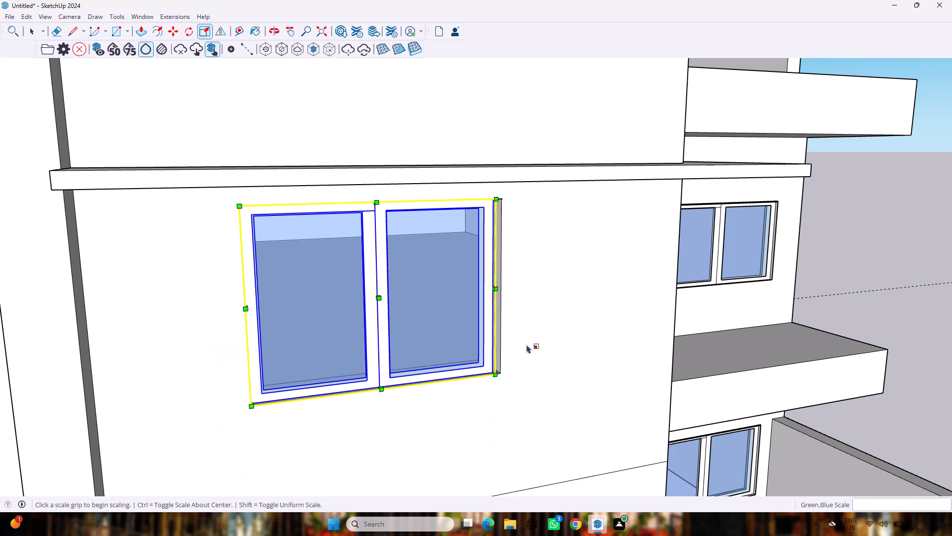
# Scale the window's width along the red axis by about 1.03 to reach the midpoint of the opening's far side edge.
pyautogui.click(496, 287)
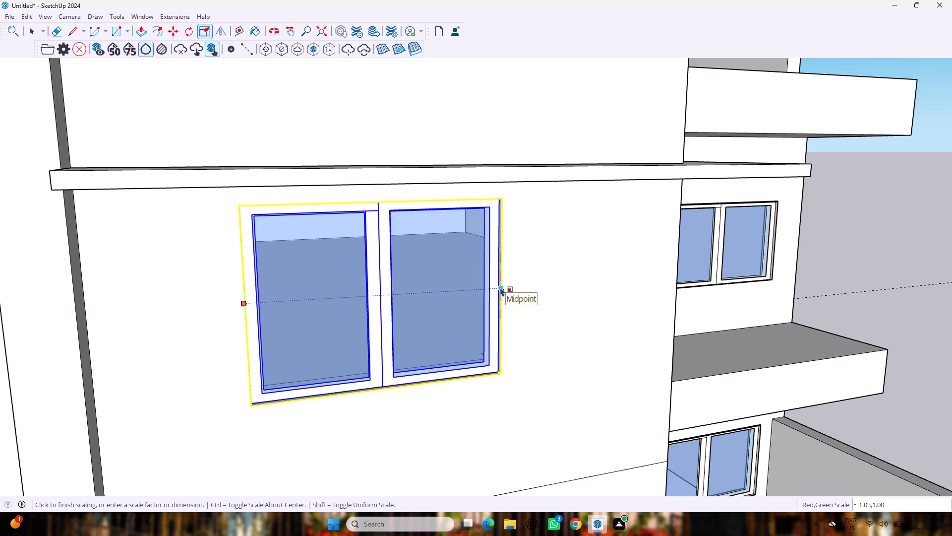
pyautogui.moveTo(578, 311); pyautogui.dragTo(515, 299, button='middle')
pyautogui.scroll(-3, 521, 299)
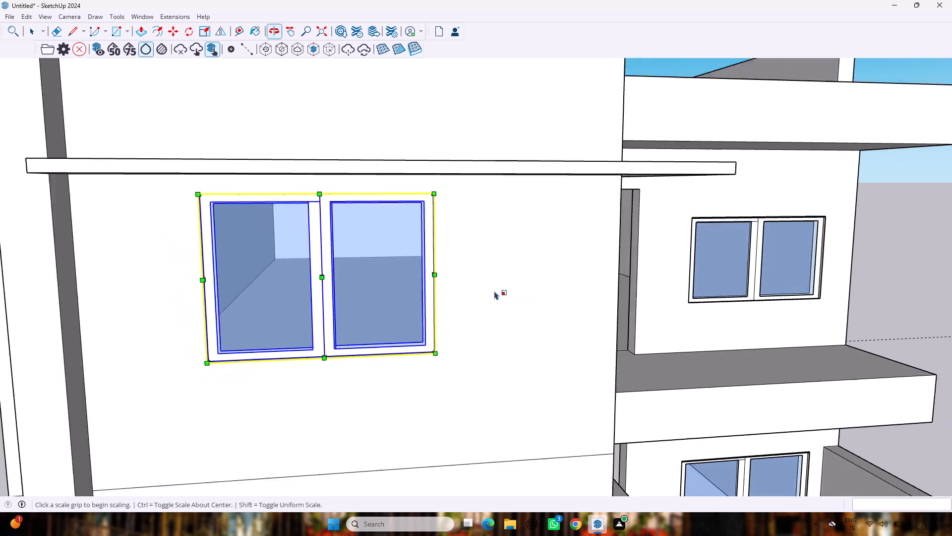
# Paste a copy of the left block's upper-floor window into its ground-floor front opening, at the opening's lower-left corner, and clear the selection.
pyautogui.scroll(-8, 494, 291)
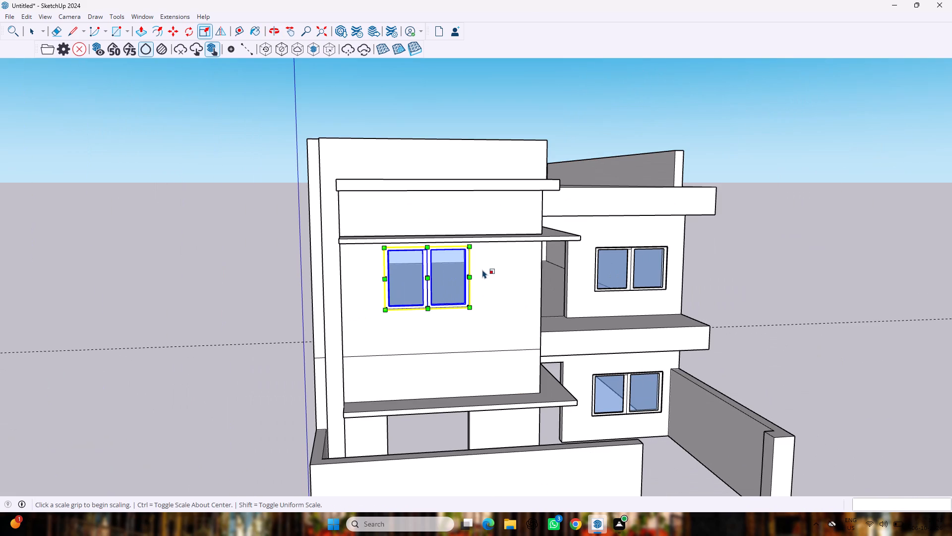
pyautogui.hotkey('ctrl', 'c')
pyautogui.hotkey('ctrl', 'v')
pyautogui.scroll(-7, 483, 277)
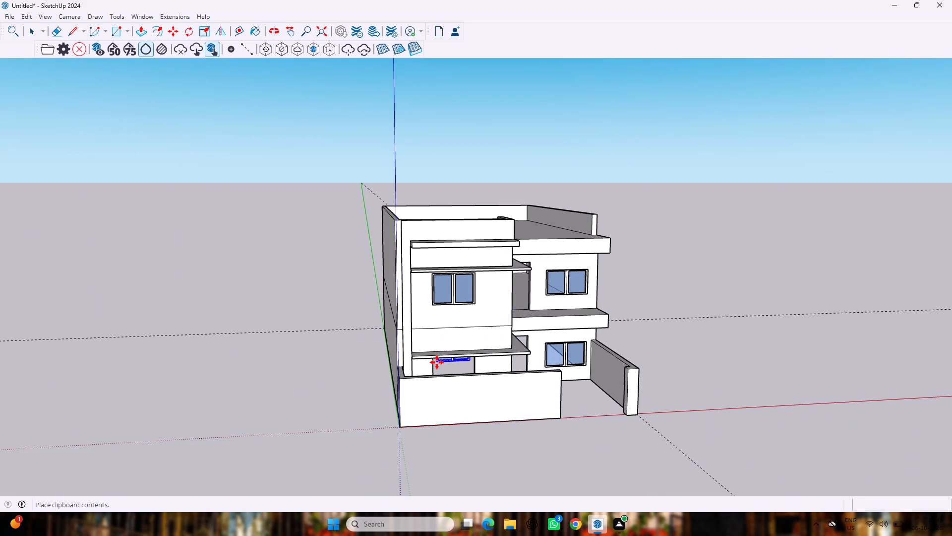
pyautogui.scroll(8, 439, 370)
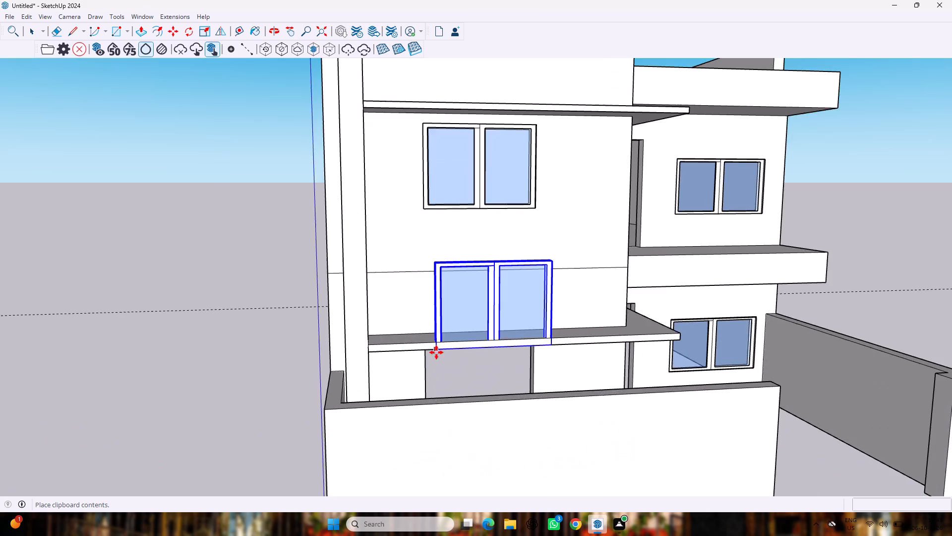
pyautogui.scroll(7, 436, 352)
pyautogui.moveTo(435, 345); pyautogui.dragTo(452, 443, button='middle')
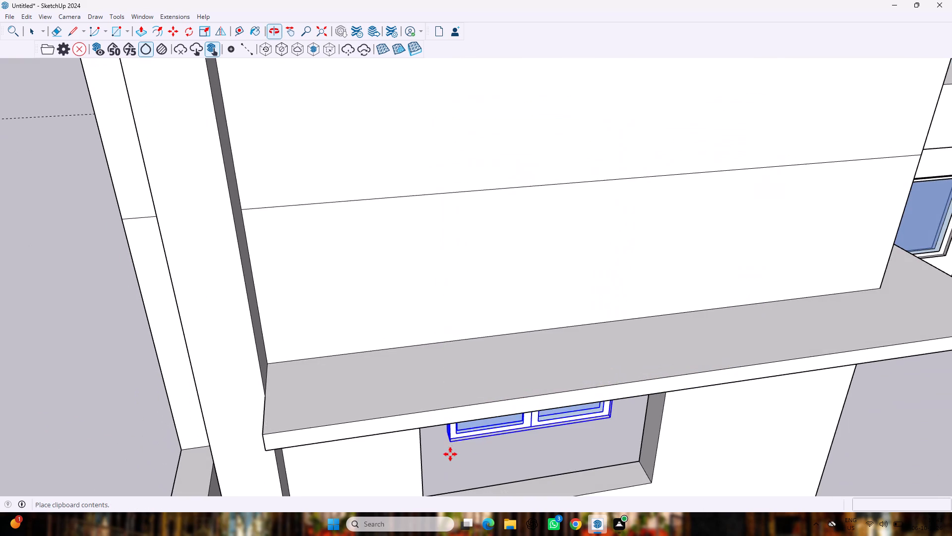
pyautogui.scroll(-10, 452, 476)
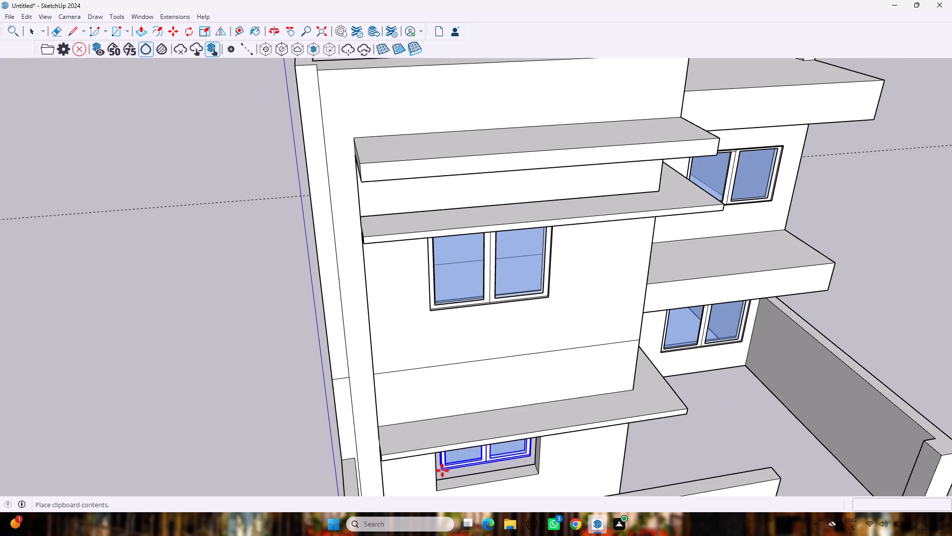
pyautogui.scroll(6, 451, 489)
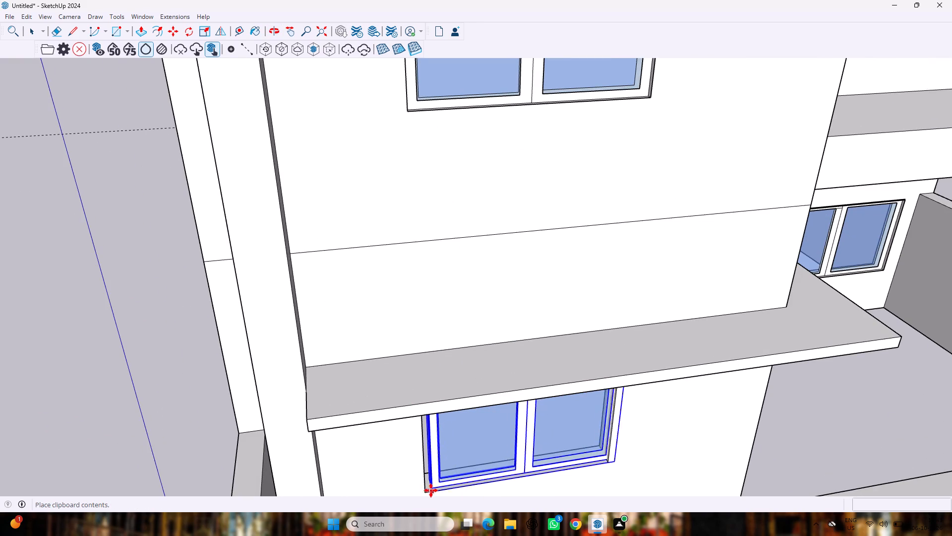
pyautogui.click(430, 490)
pyautogui.moveTo(513, 483); pyautogui.dragTo(473, 342, button='middle')
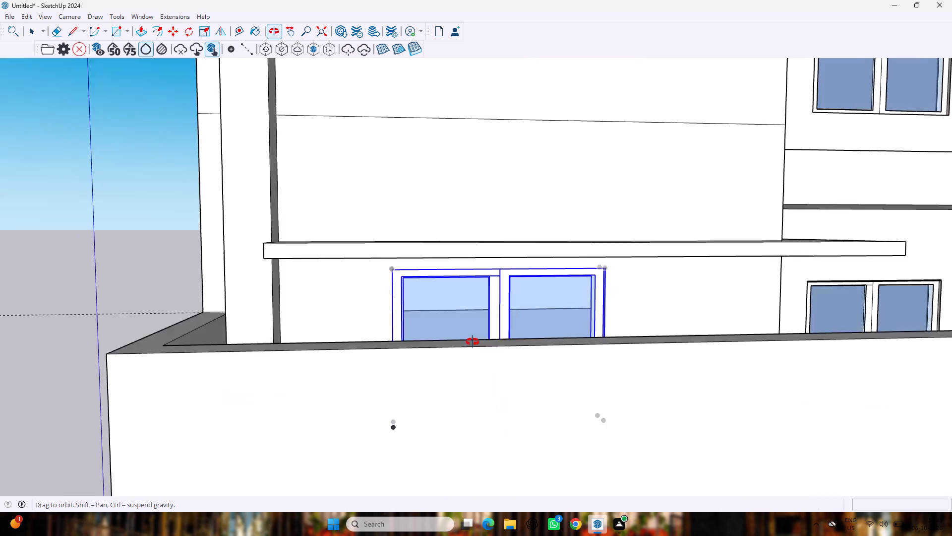
pyautogui.moveTo(473, 342); pyautogui.dragTo(449, 407, button='middle')
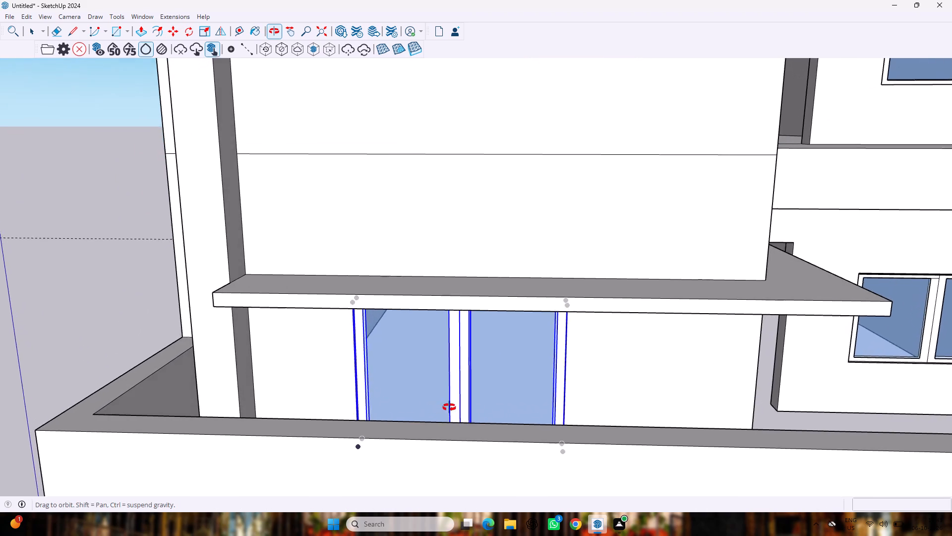
pyautogui.moveTo(449, 407); pyautogui.dragTo(457, 407, button='middle')
pyautogui.press('space')
pyautogui.scroll(-8, 457, 390)
pyautogui.scroll(1, 431, 313)
pyautogui.scroll(-4, 429, 306)
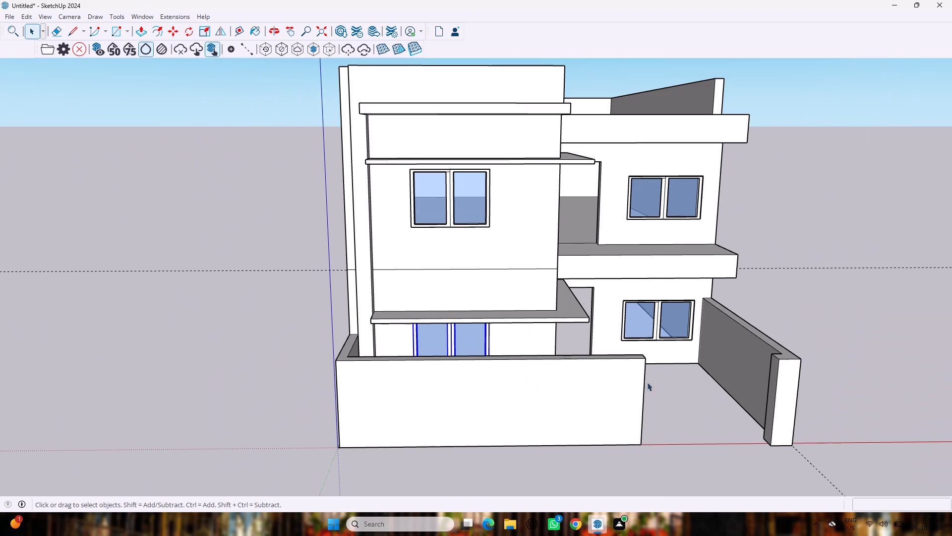
pyautogui.click(812, 348)
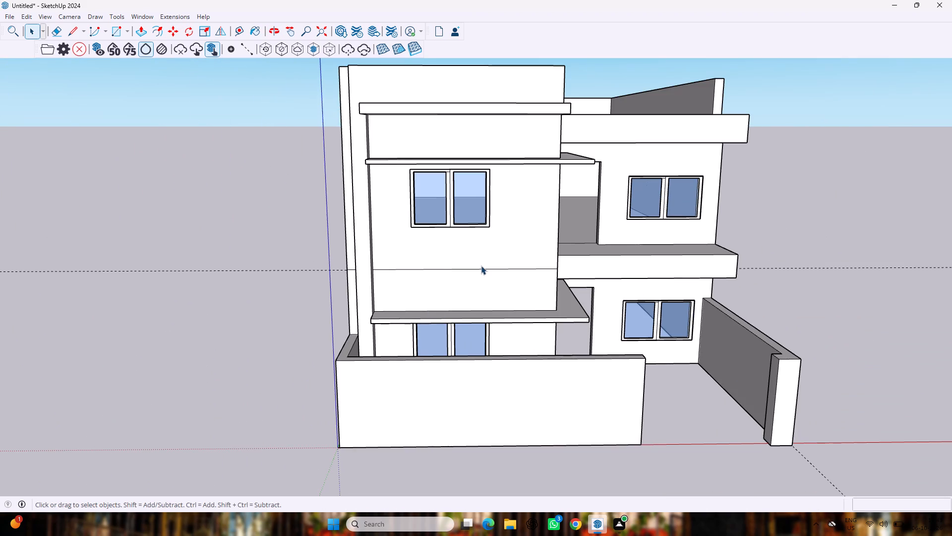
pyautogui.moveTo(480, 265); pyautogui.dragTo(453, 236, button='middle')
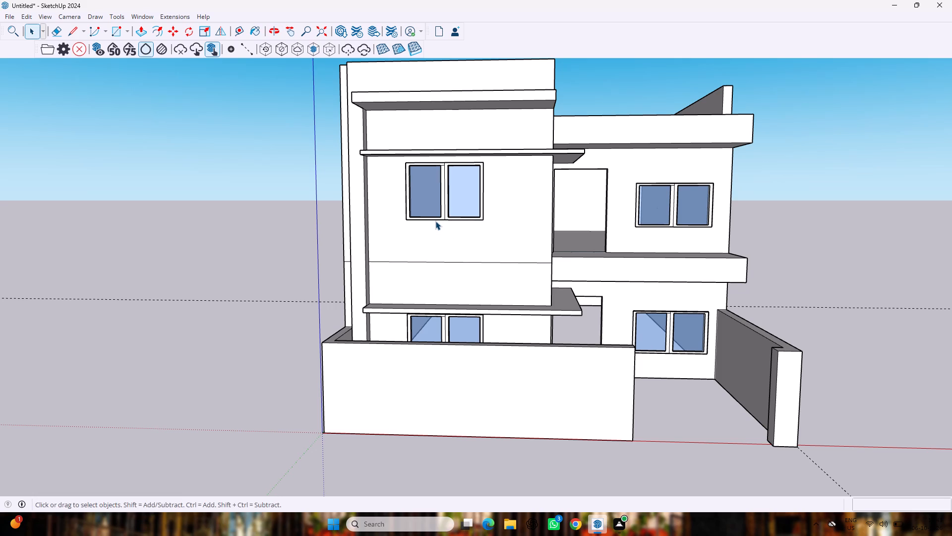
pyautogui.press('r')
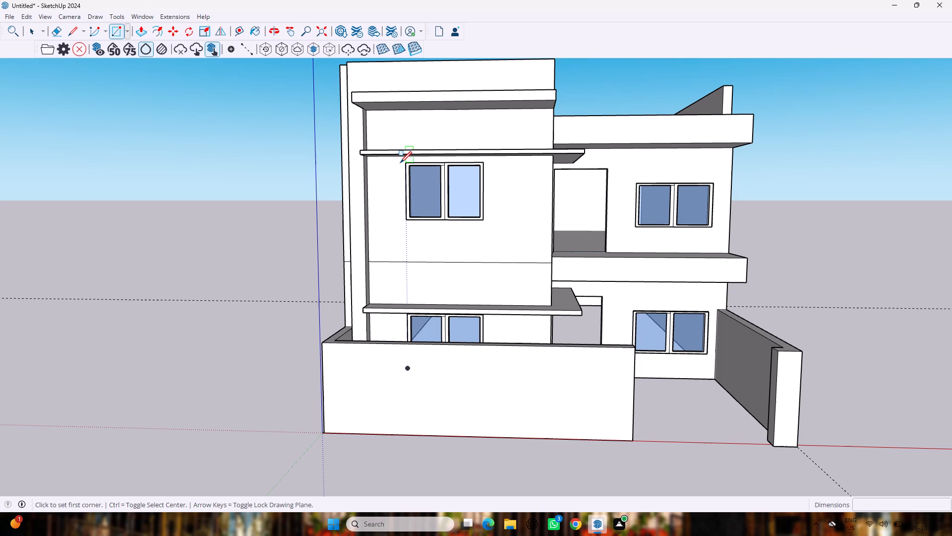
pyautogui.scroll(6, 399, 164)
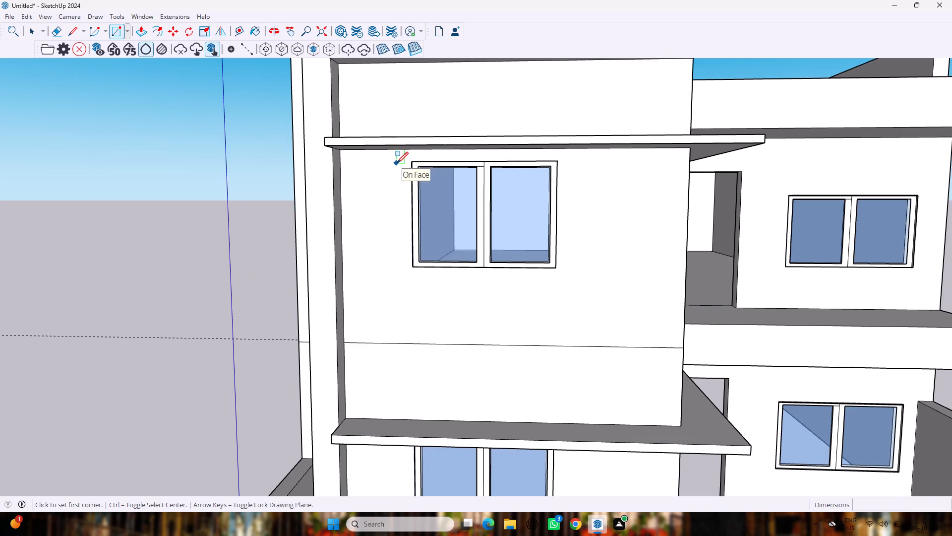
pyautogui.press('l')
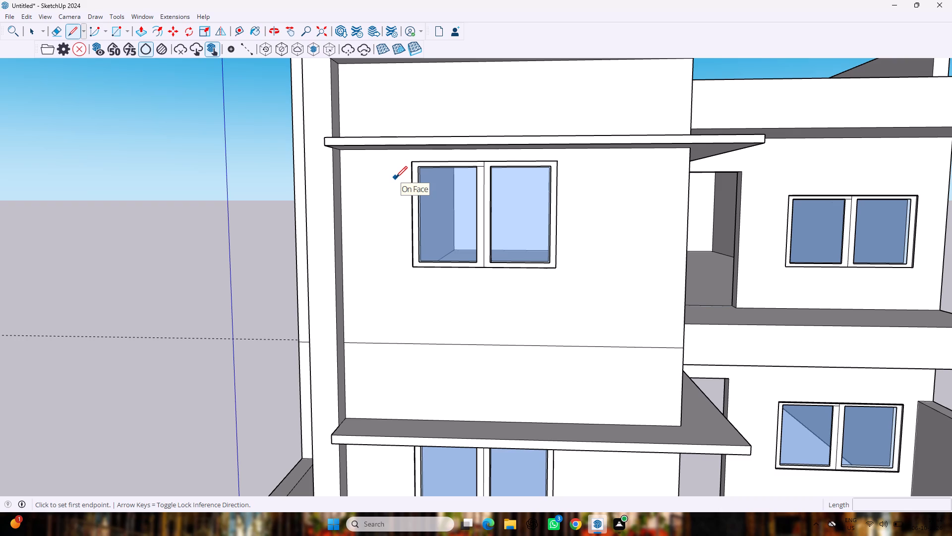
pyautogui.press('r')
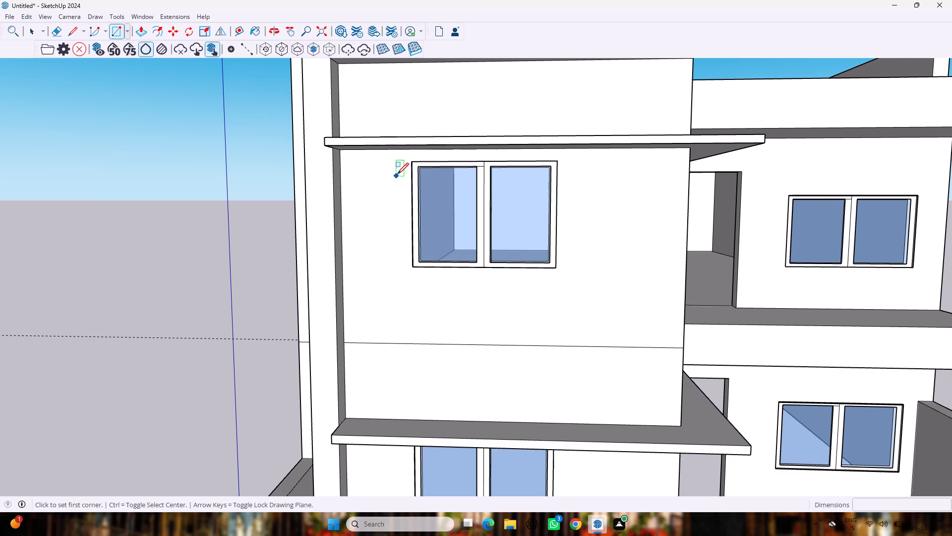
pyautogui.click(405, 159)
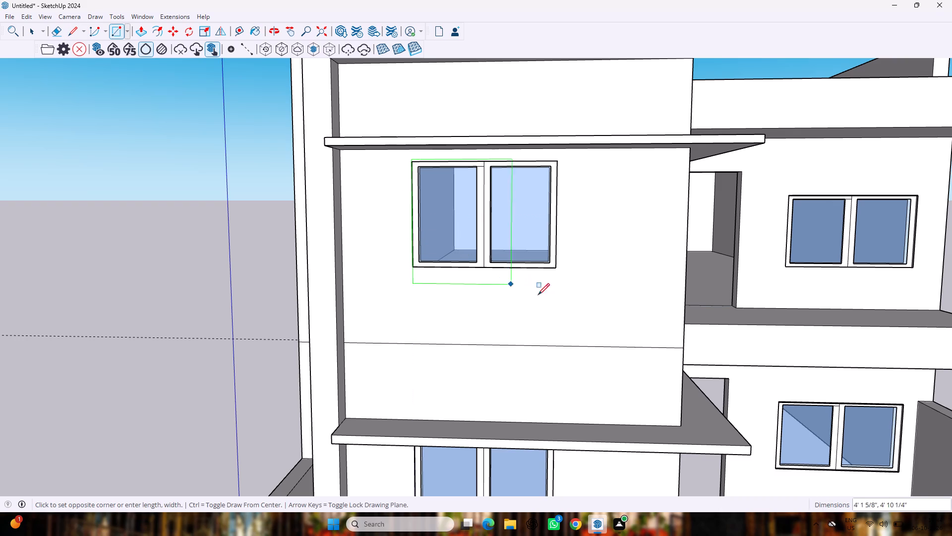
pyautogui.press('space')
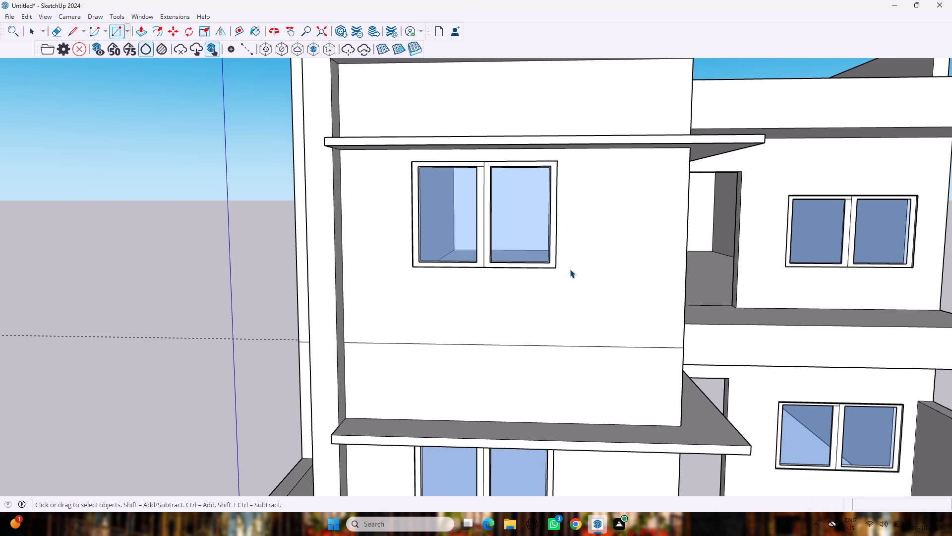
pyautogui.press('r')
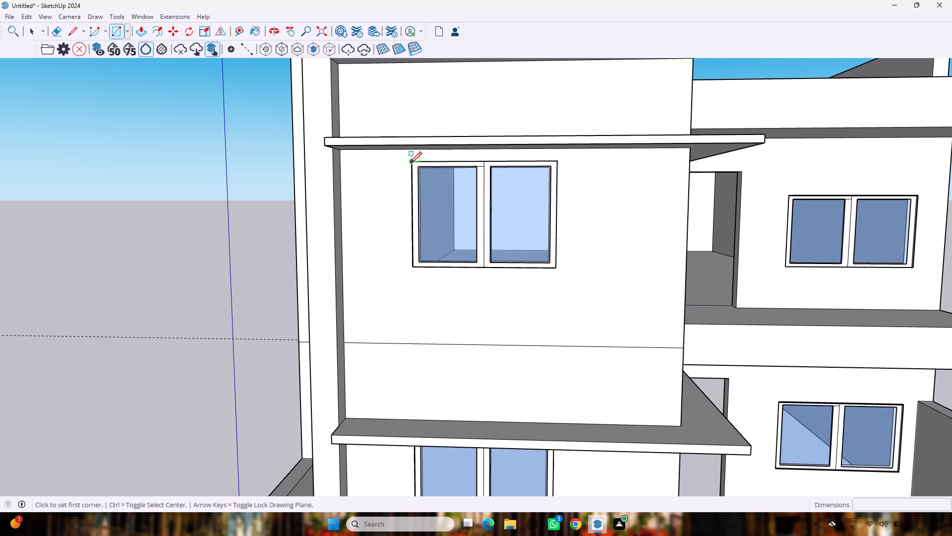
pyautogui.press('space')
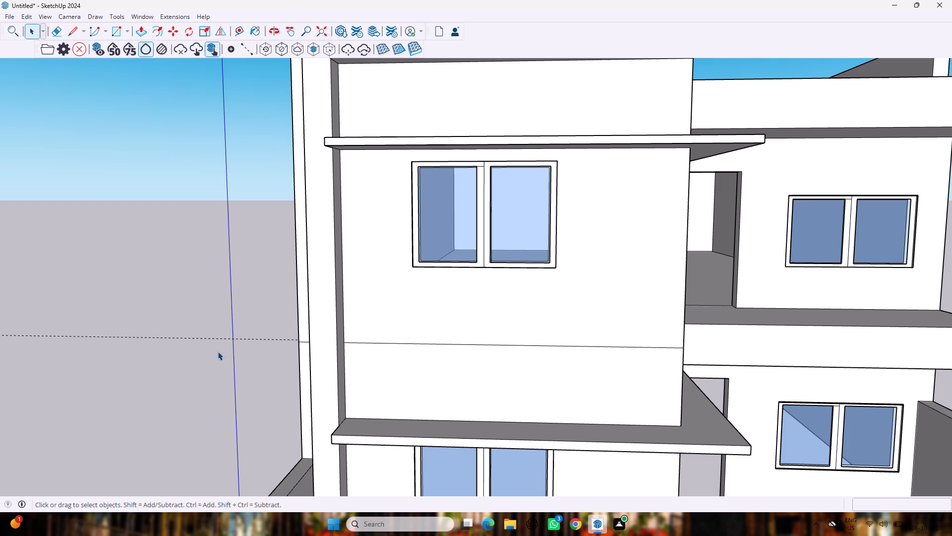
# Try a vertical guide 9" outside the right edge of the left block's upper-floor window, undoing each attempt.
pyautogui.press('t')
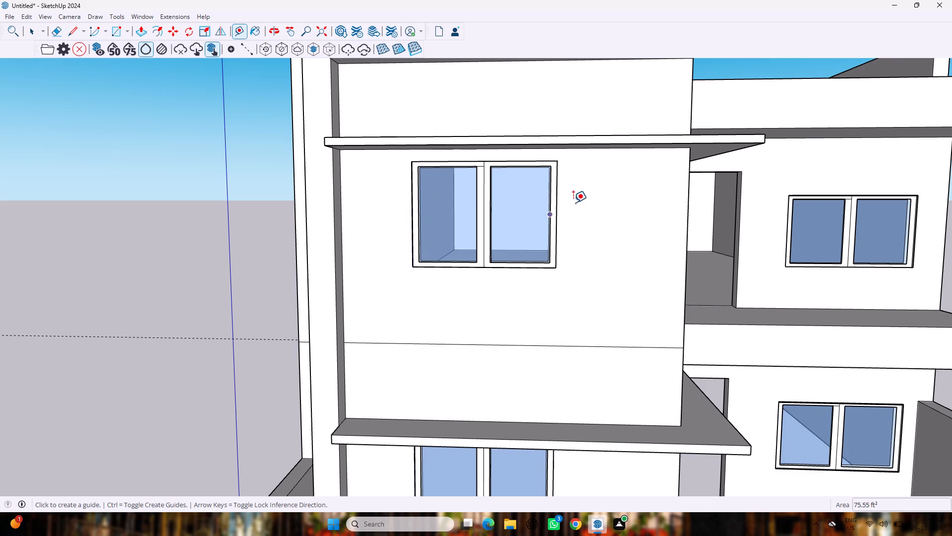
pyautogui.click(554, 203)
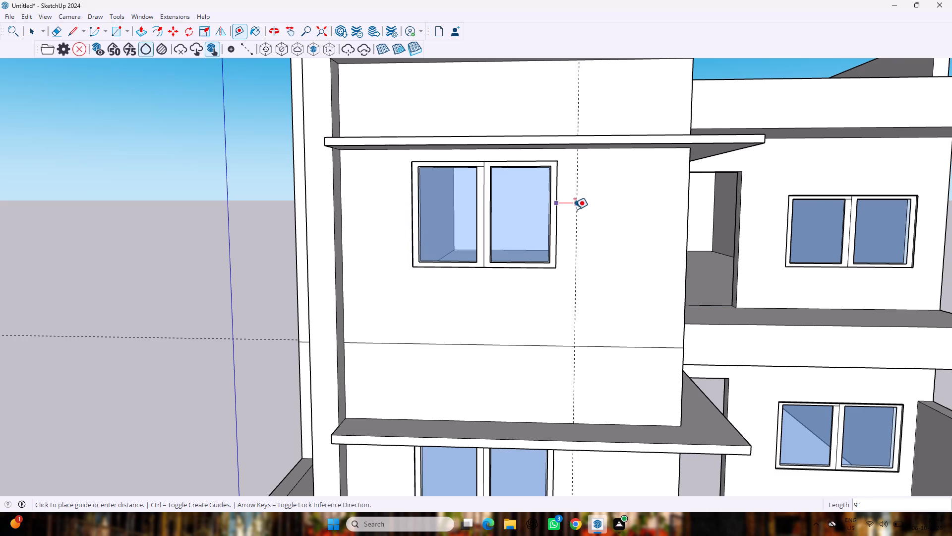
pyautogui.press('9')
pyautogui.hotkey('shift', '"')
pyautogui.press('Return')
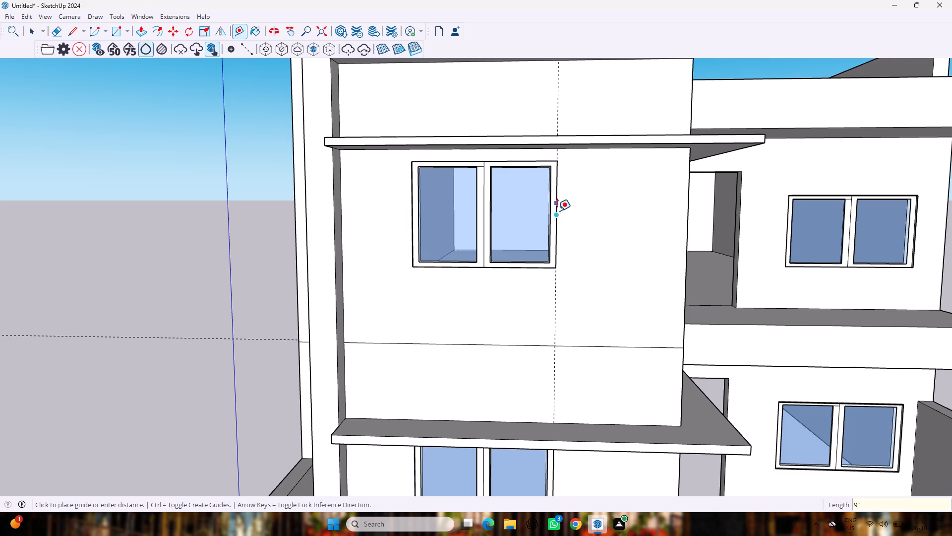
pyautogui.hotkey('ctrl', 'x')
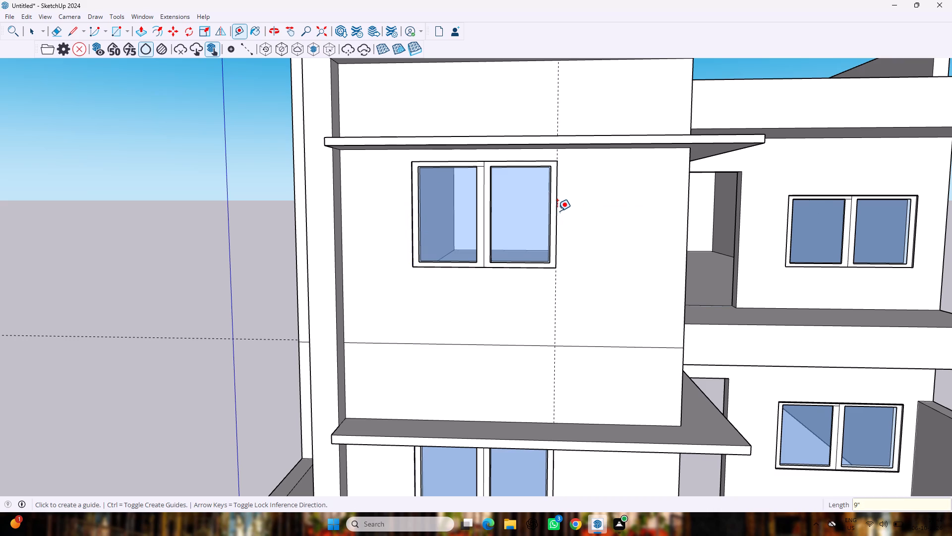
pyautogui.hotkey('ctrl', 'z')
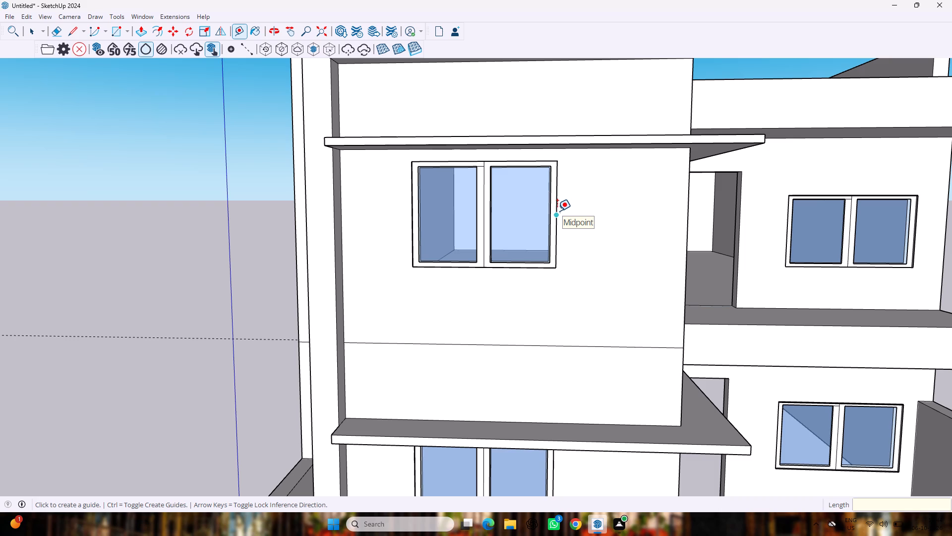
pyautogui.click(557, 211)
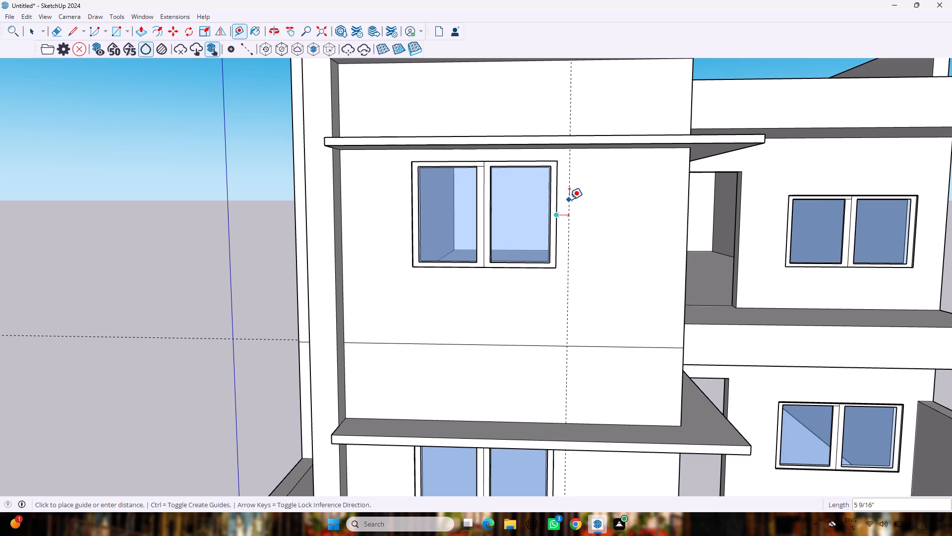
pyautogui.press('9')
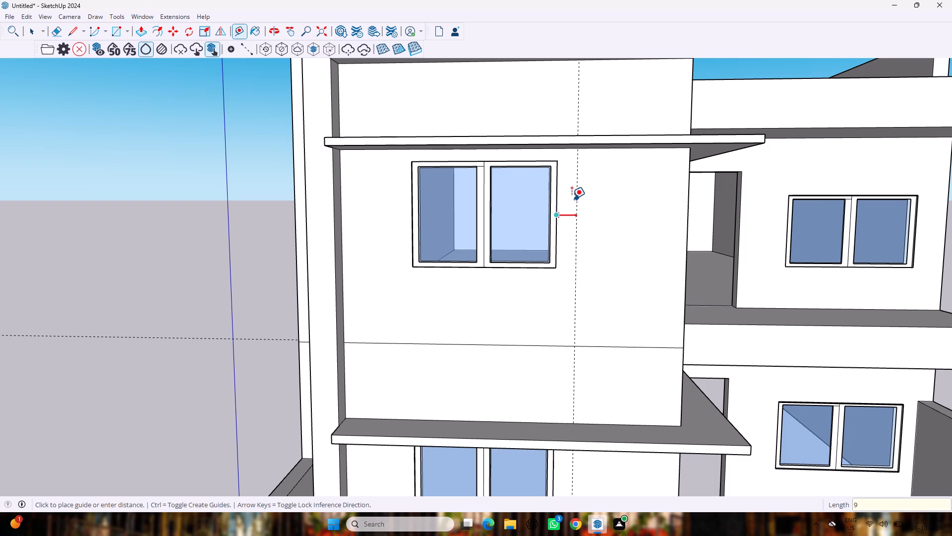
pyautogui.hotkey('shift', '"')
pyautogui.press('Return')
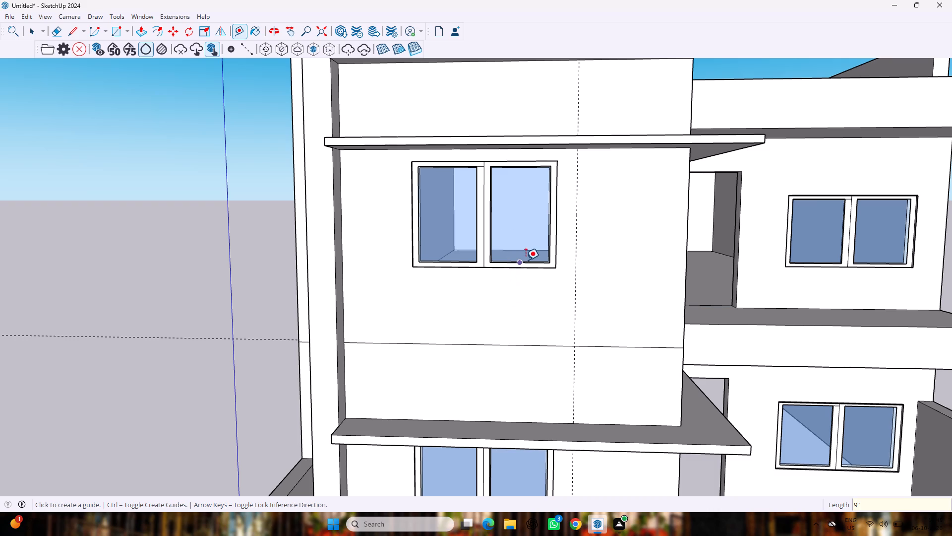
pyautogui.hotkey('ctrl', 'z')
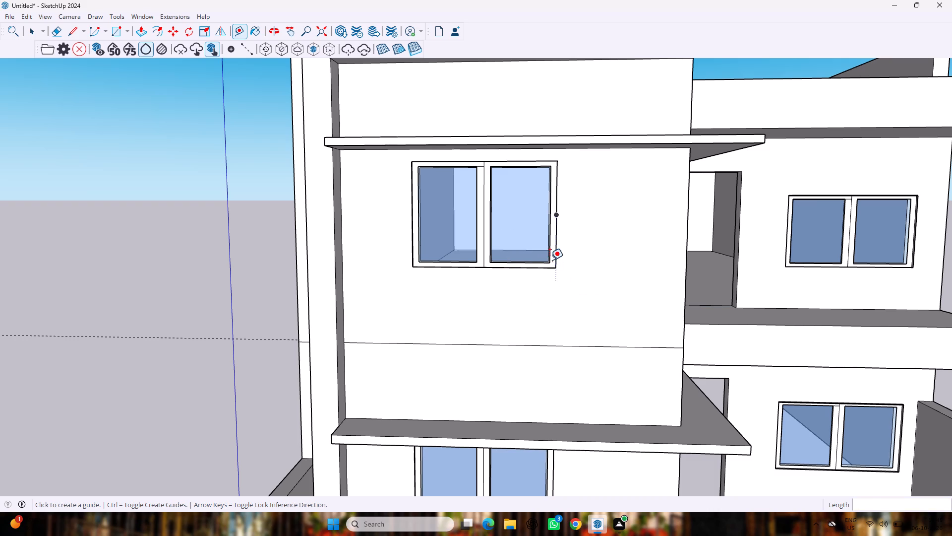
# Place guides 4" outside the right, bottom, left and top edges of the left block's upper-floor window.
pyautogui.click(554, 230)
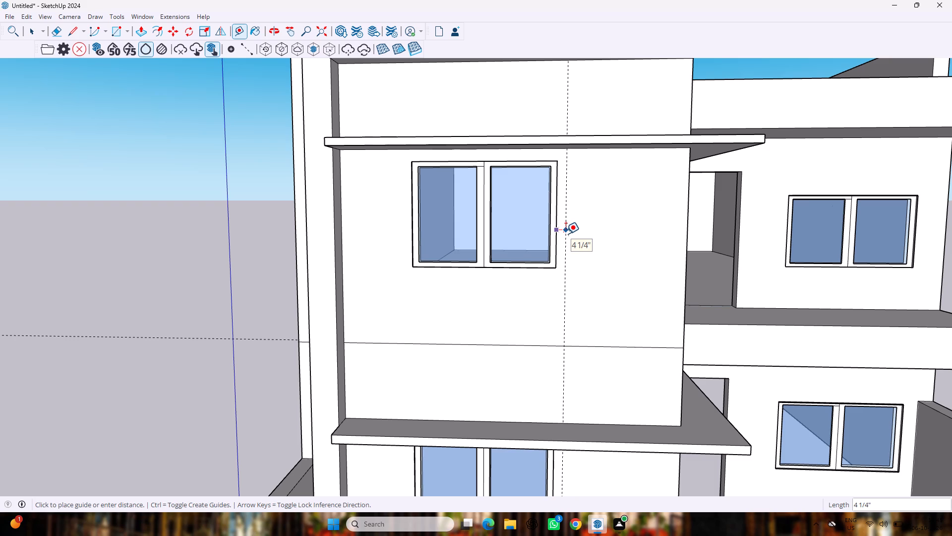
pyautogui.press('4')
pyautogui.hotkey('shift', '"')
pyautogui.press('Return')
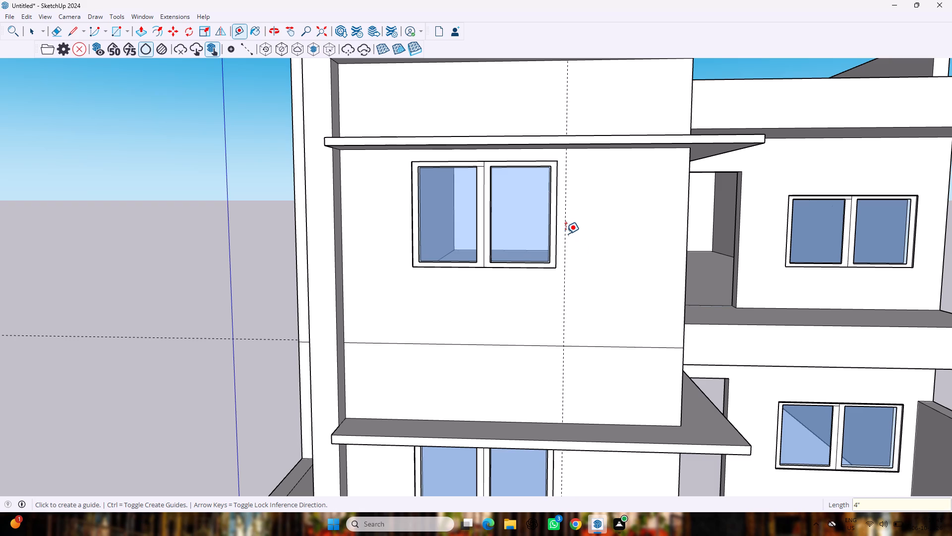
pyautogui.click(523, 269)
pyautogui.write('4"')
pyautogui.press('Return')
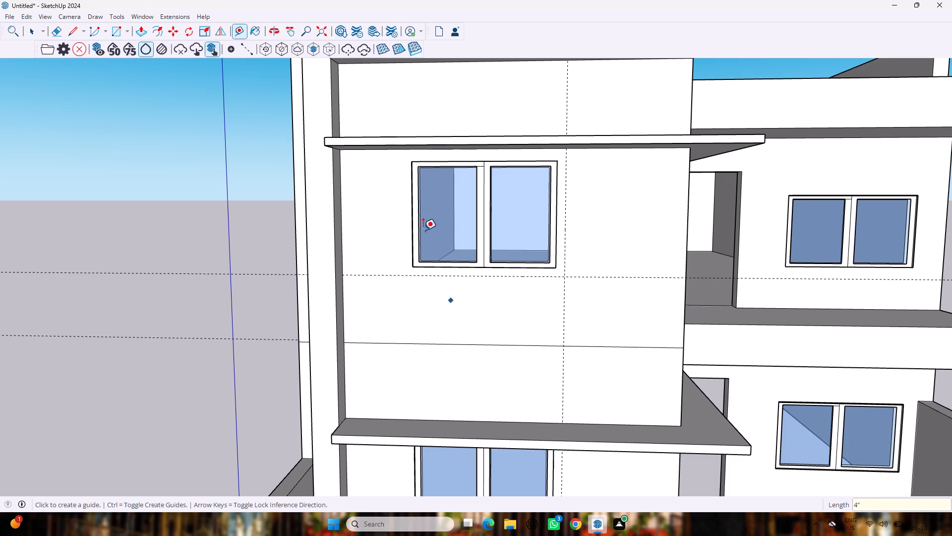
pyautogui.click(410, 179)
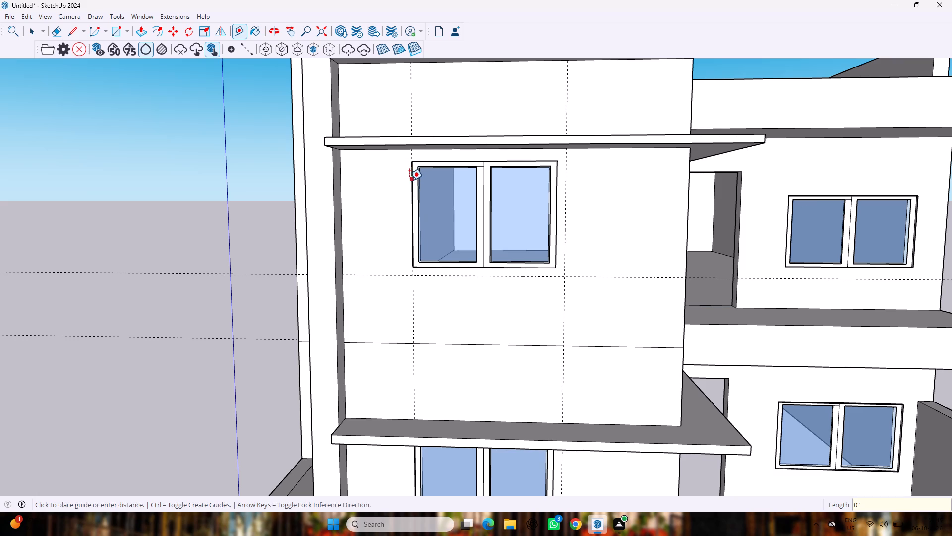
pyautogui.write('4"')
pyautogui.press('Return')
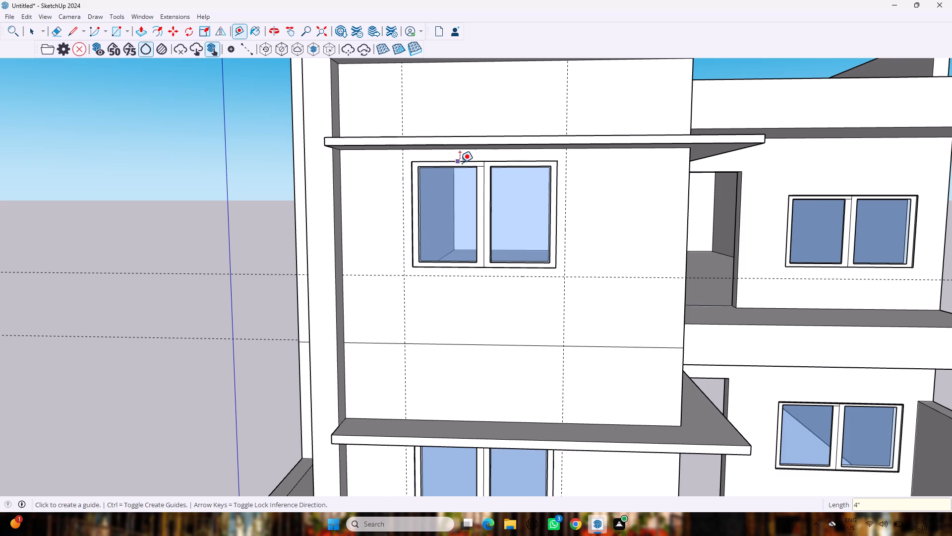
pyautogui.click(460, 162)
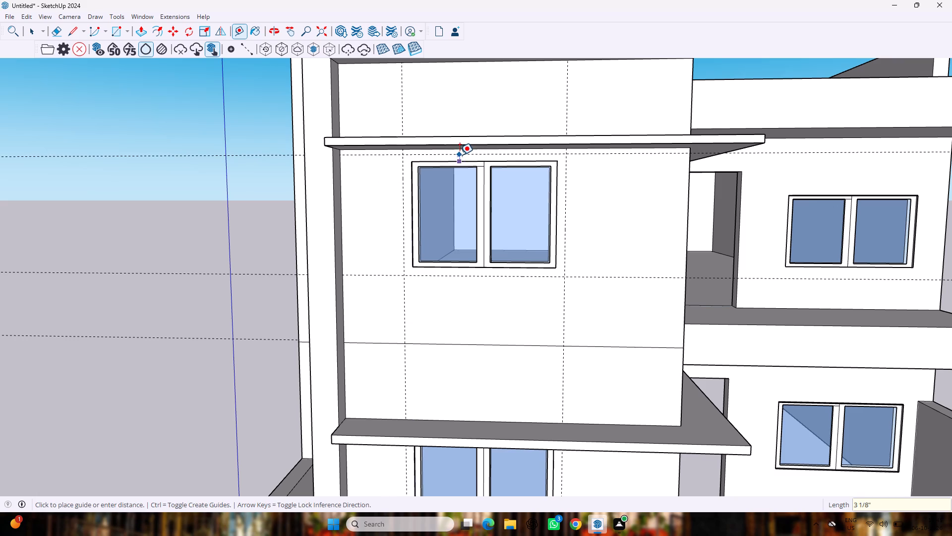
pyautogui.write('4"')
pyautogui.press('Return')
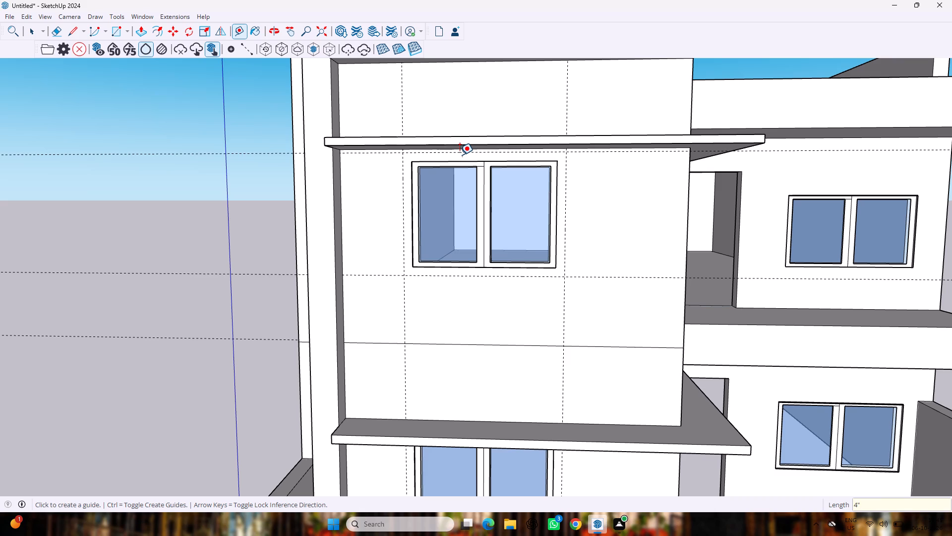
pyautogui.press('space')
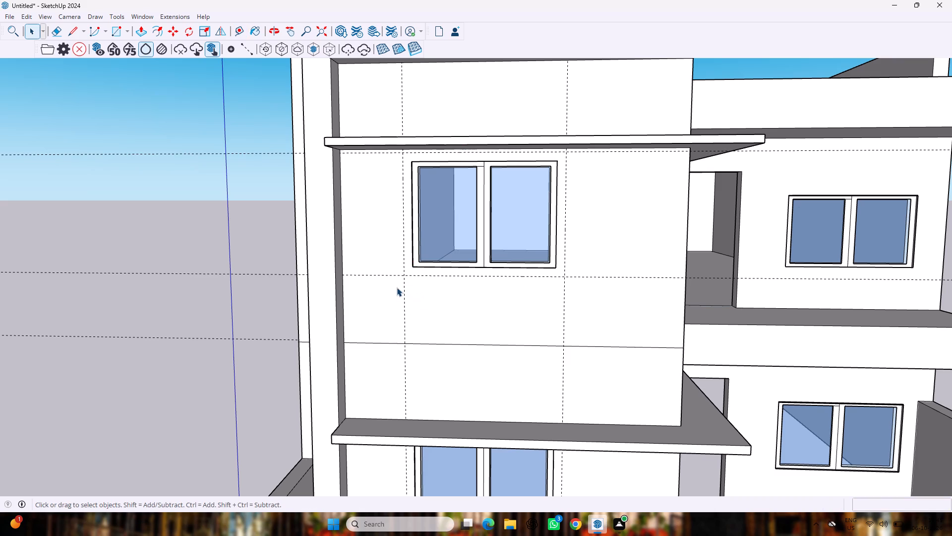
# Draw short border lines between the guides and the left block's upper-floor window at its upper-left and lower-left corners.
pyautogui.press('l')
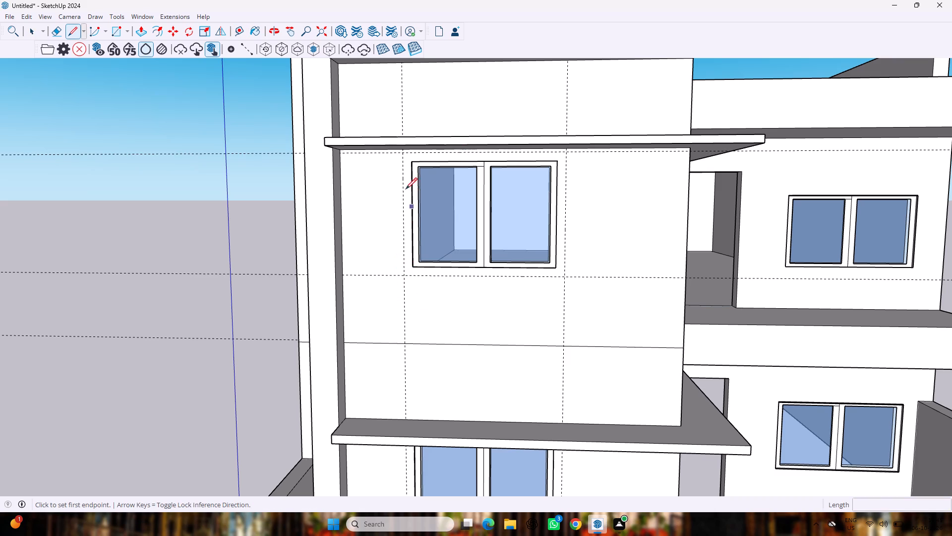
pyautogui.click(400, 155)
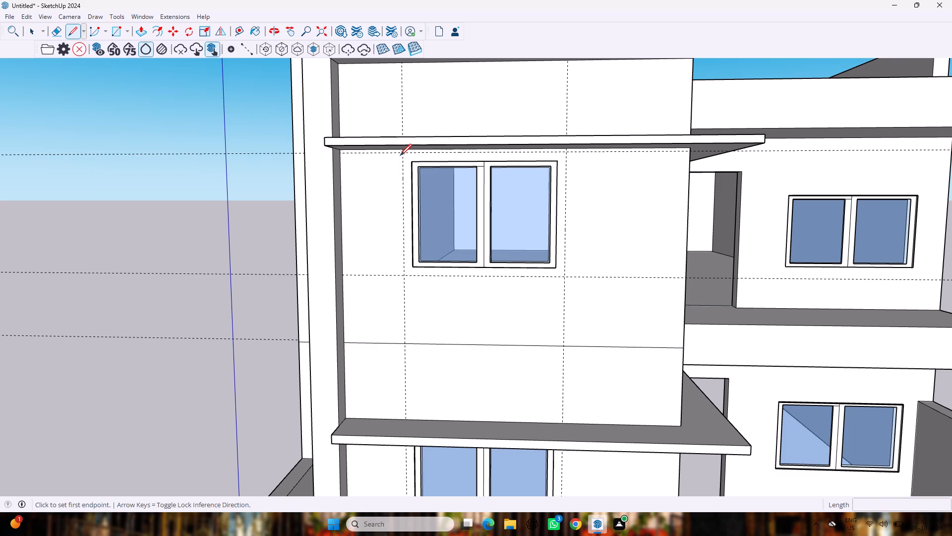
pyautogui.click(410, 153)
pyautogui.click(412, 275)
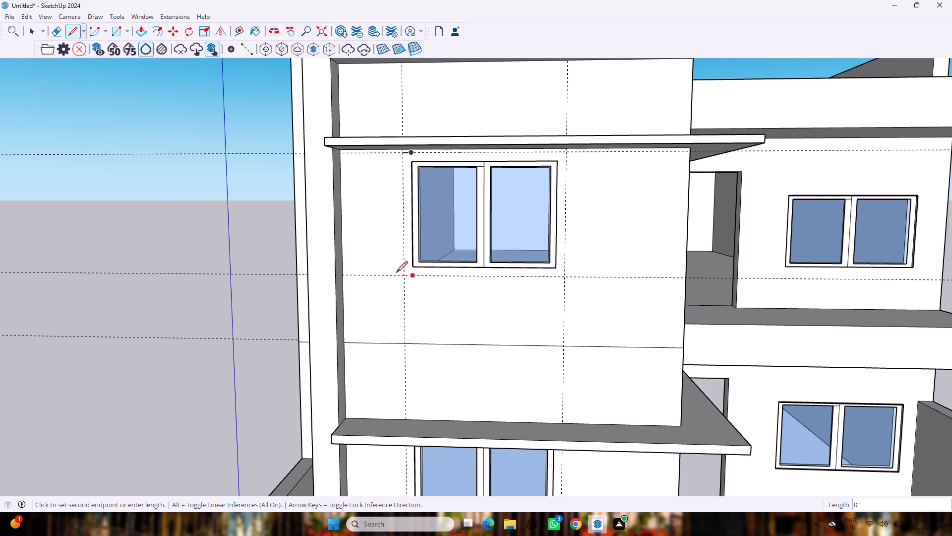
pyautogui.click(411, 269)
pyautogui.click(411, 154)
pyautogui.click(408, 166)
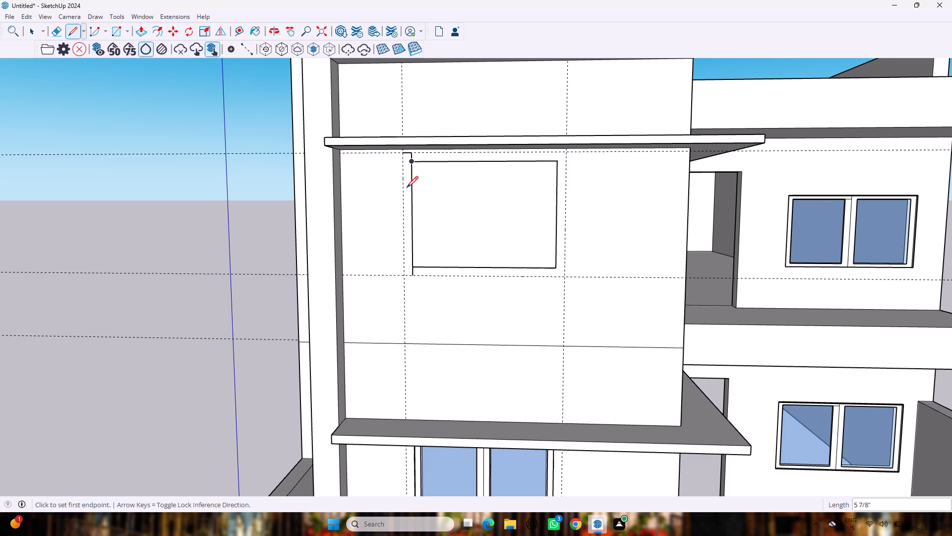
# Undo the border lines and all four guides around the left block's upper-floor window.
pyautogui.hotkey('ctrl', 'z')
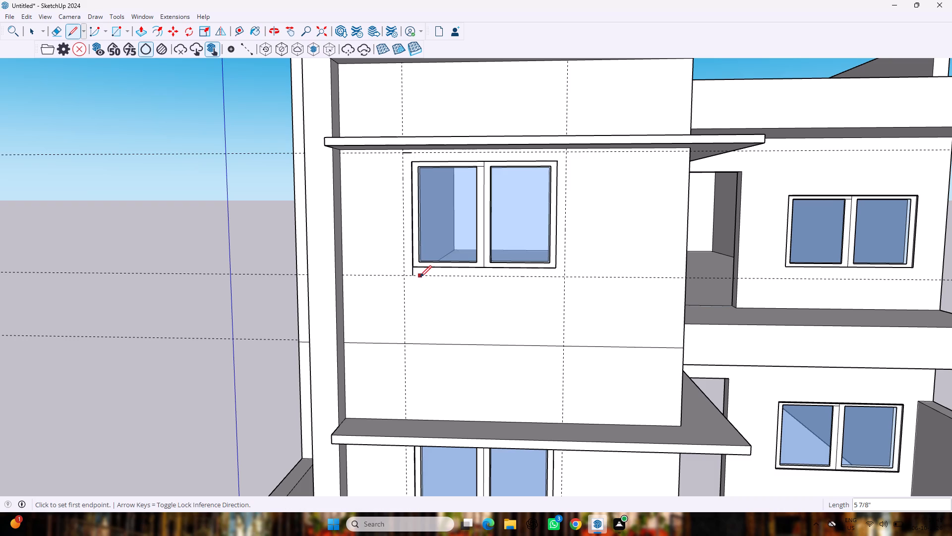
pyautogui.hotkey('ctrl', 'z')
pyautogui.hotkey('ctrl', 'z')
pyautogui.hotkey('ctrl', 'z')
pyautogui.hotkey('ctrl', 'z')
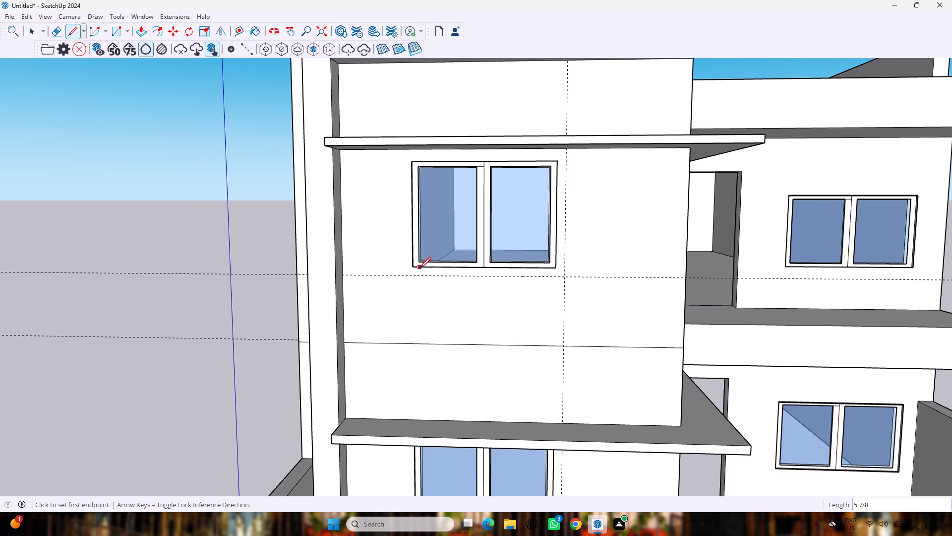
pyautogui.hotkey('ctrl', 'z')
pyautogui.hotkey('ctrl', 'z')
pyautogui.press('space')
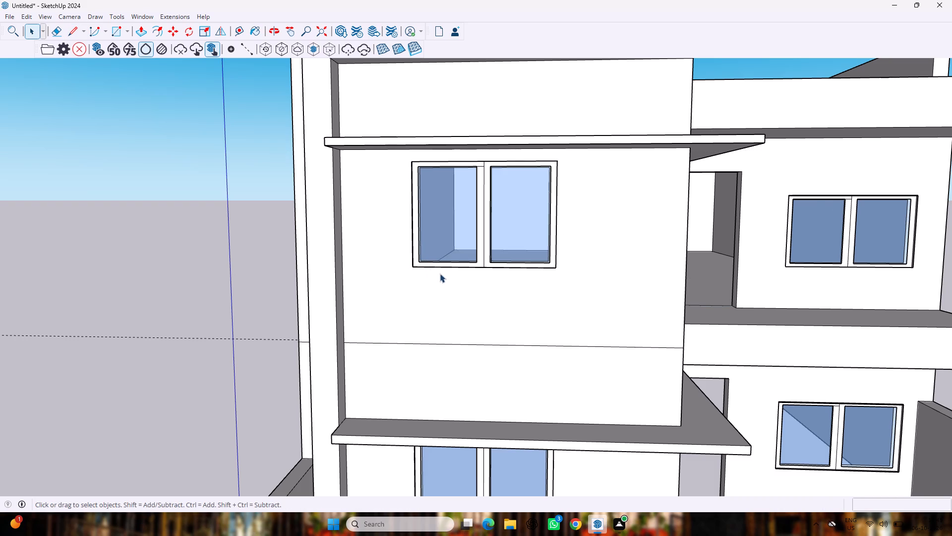
# Examine the whole house from the front and from above, including the facade windows and the upper-floor balcony.
pyautogui.scroll(-3, 470, 296)
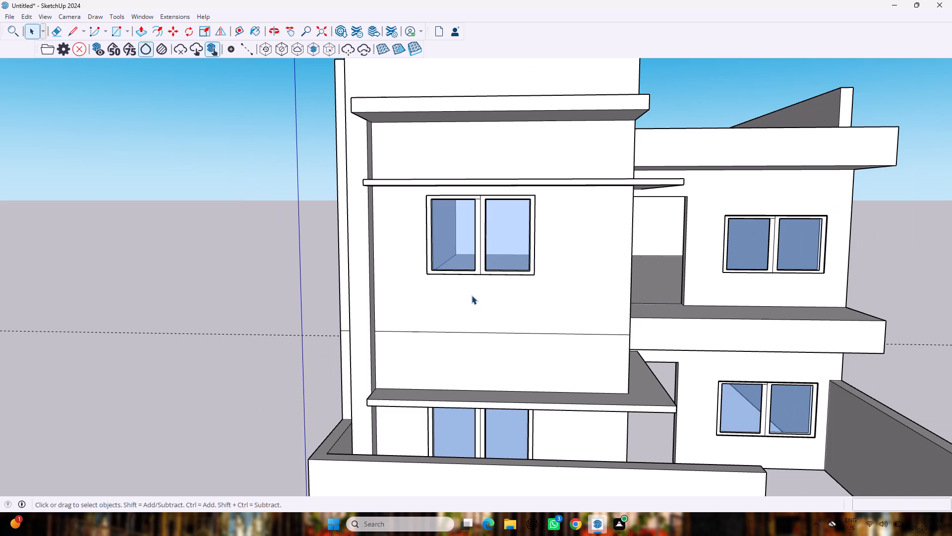
pyautogui.scroll(-3, 472, 295)
pyautogui.scroll(1, 499, 299)
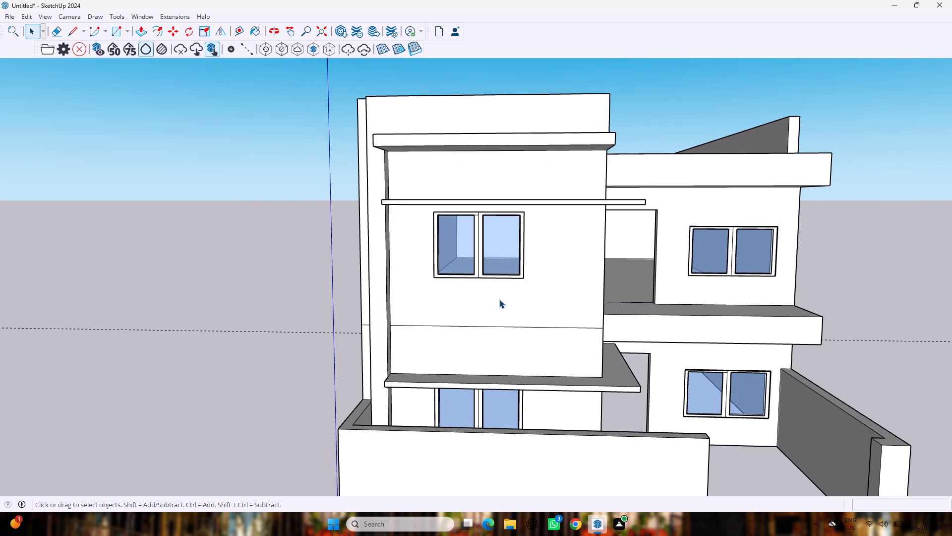
pyautogui.moveTo(452, 280); pyautogui.dragTo(470, 327, button='middle')
pyautogui.scroll(-1, 470, 327)
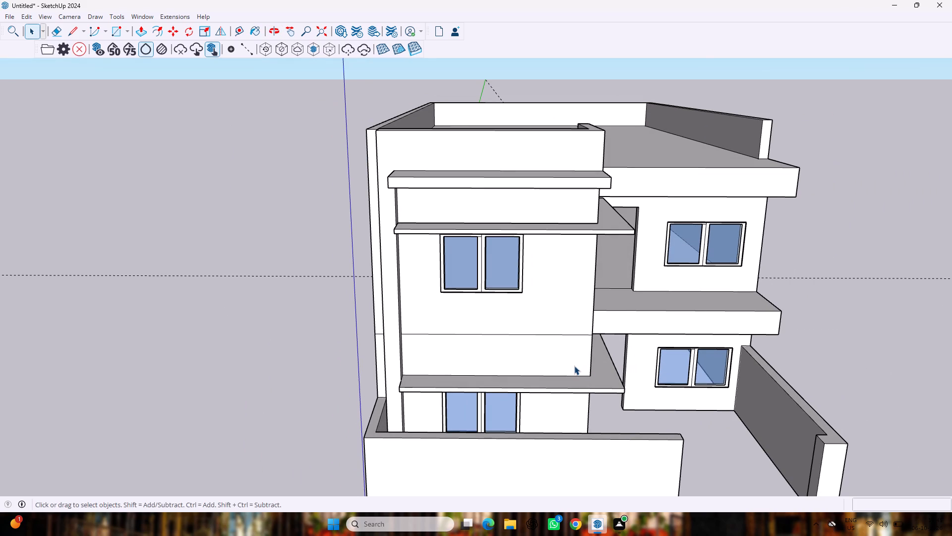
pyautogui.scroll(-5, 574, 366)
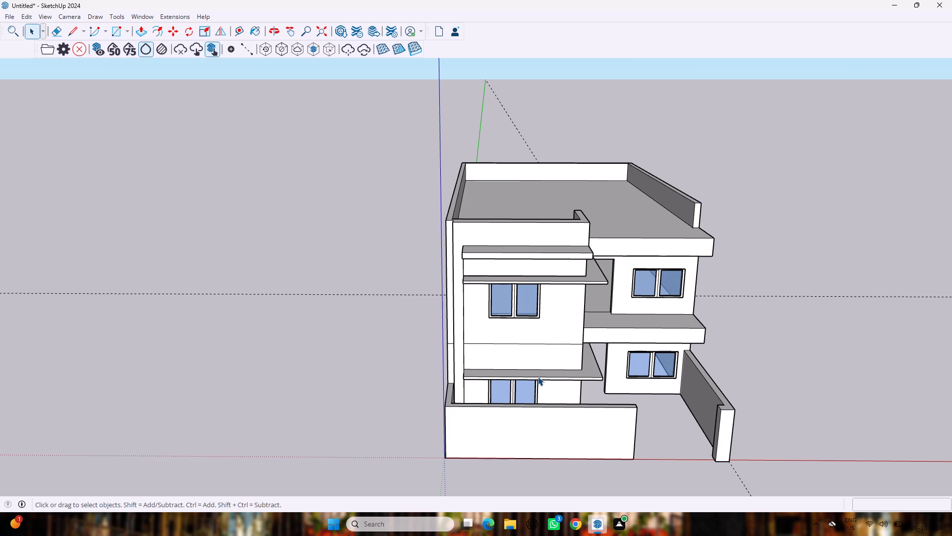
pyautogui.scroll(-4, 538, 375)
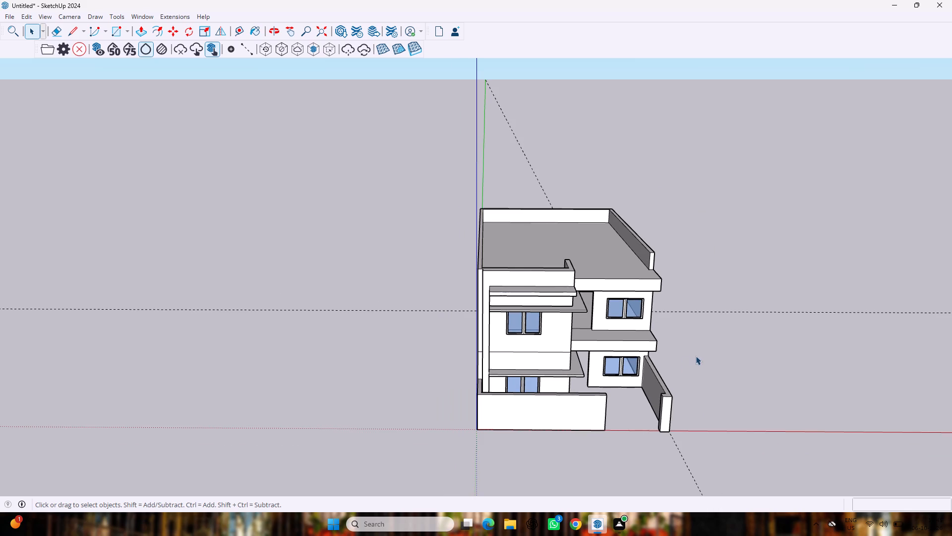
pyautogui.moveTo(696, 356); pyautogui.dragTo(608, 271, button='middle')
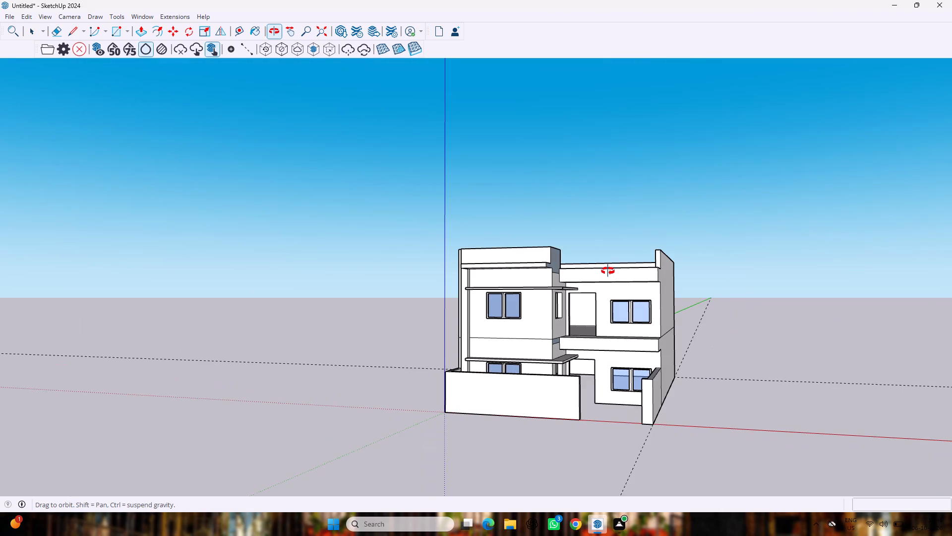
pyautogui.moveTo(608, 271); pyautogui.dragTo(608, 273, button='middle')
pyautogui.scroll(-2, 602, 300)
pyautogui.moveTo(602, 308); pyautogui.dragTo(608, 343, button='middle')
pyautogui.scroll(7, 606, 310)
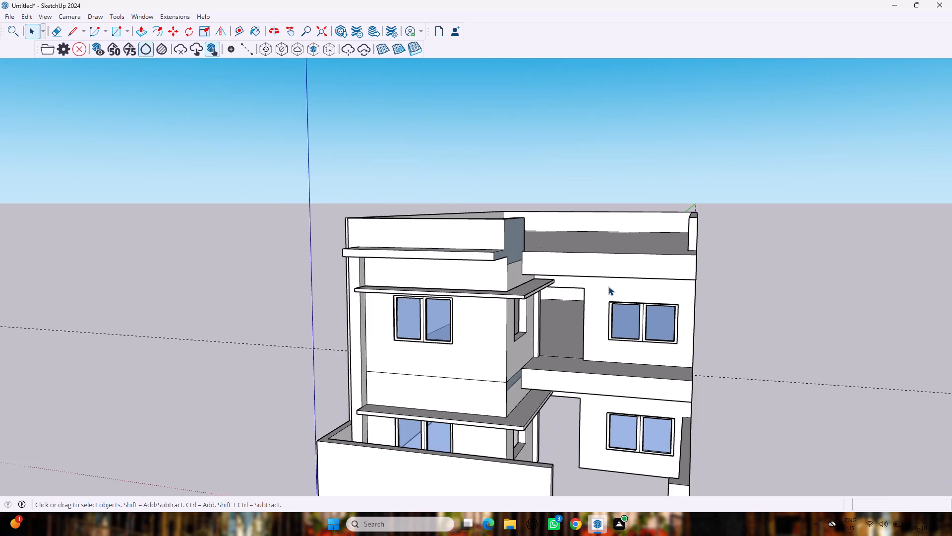
pyautogui.moveTo(611, 291); pyautogui.dragTo(614, 339, button='middle')
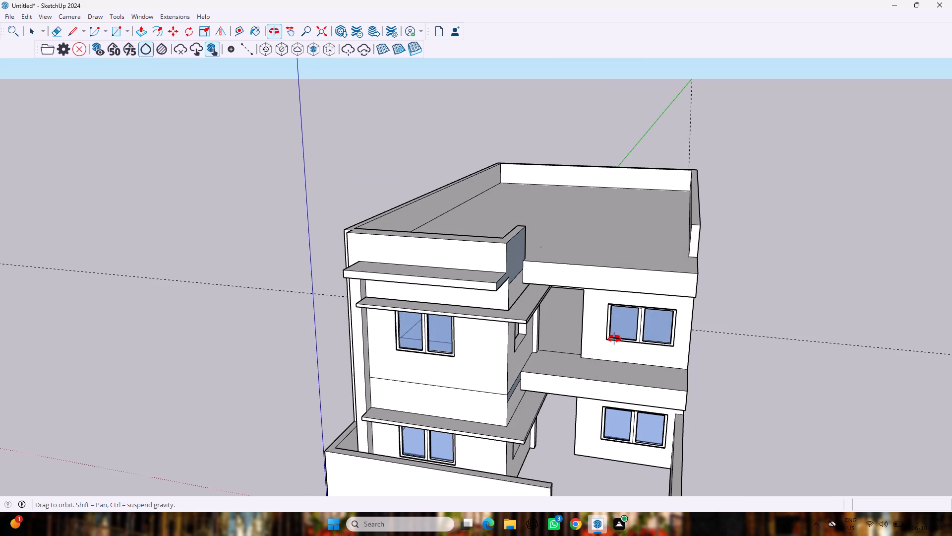
pyautogui.moveTo(614, 339); pyautogui.dragTo(592, 299, button='middle')
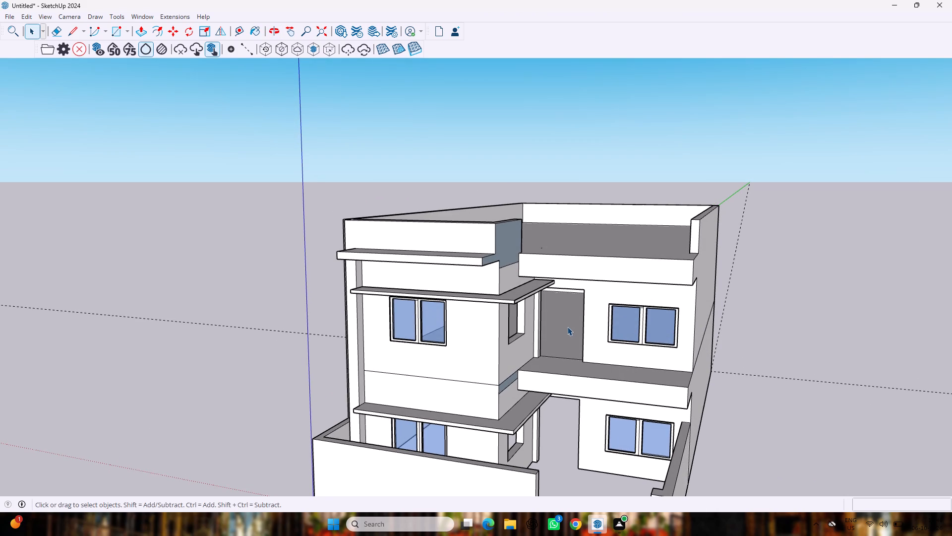
# Draw a rectangle about 5 7/16" by 5' on the upper-floor balcony slab, along the left block's side wall.
pyautogui.press('r')
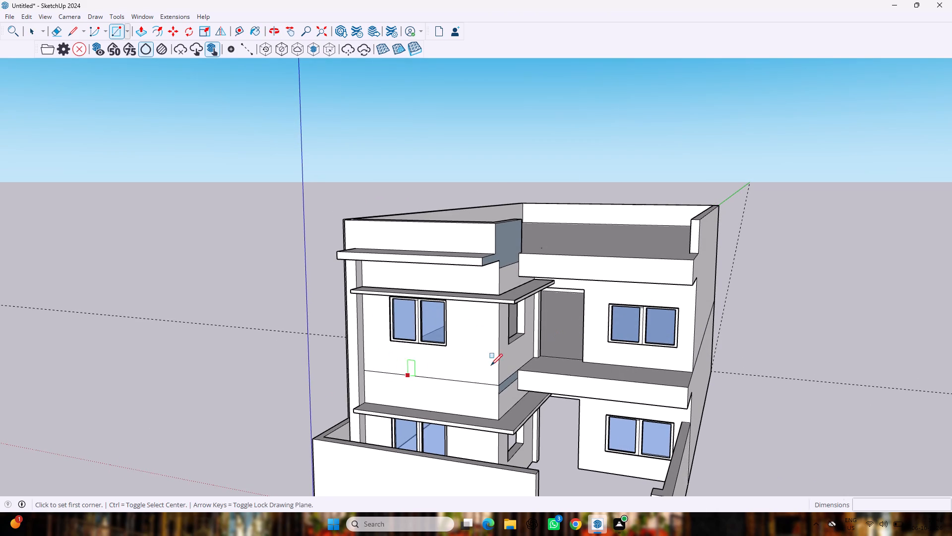
pyautogui.click(534, 357)
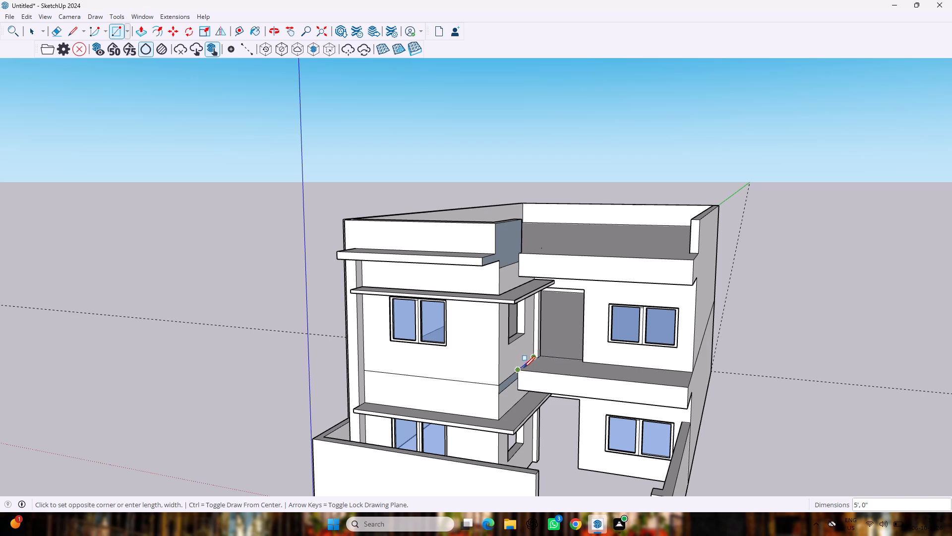
pyautogui.scroll(11, 524, 359)
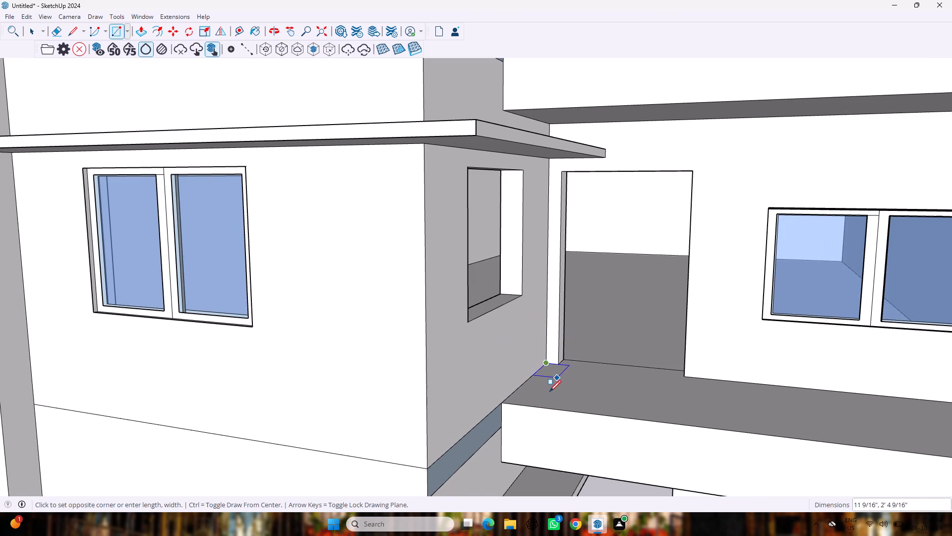
pyautogui.click(516, 405)
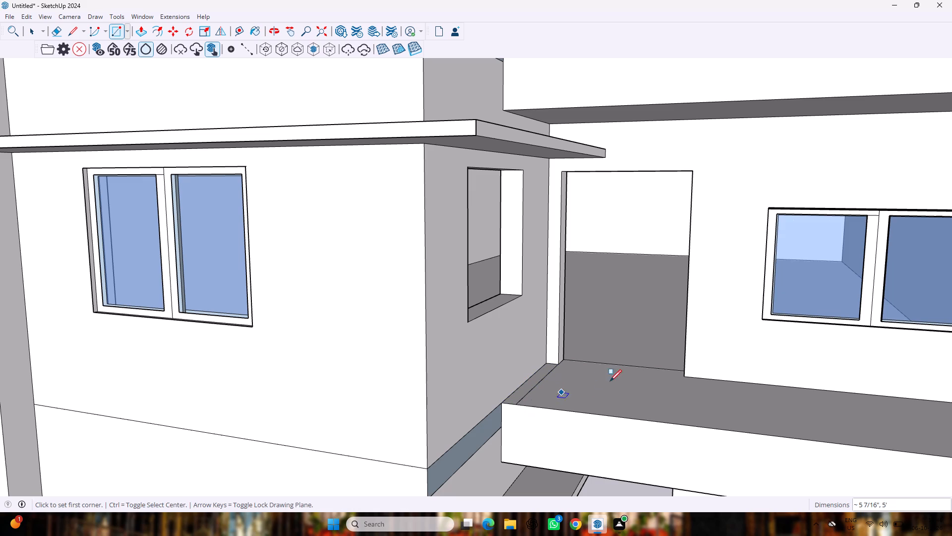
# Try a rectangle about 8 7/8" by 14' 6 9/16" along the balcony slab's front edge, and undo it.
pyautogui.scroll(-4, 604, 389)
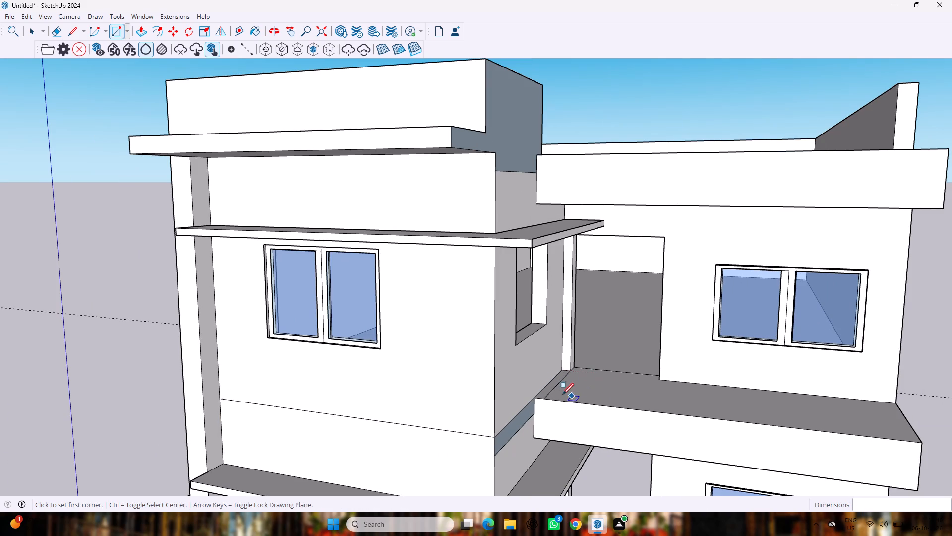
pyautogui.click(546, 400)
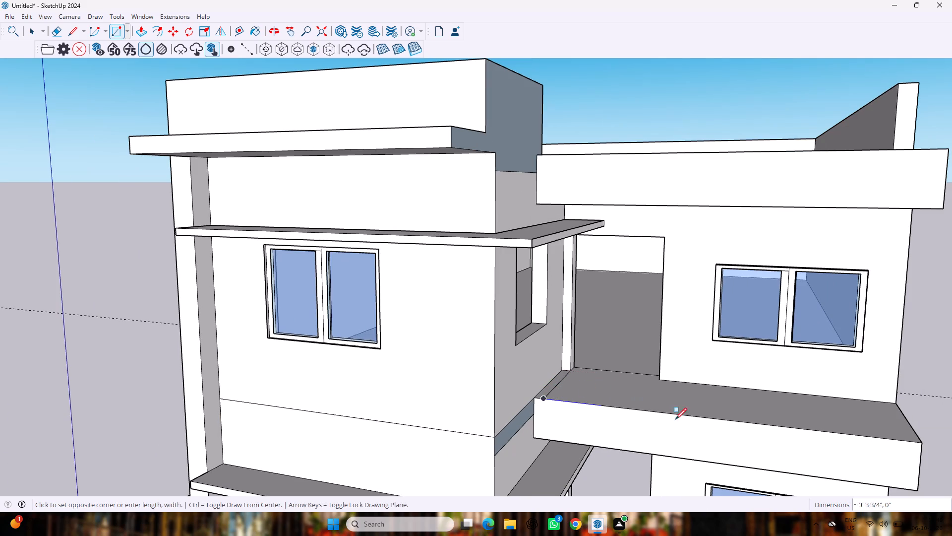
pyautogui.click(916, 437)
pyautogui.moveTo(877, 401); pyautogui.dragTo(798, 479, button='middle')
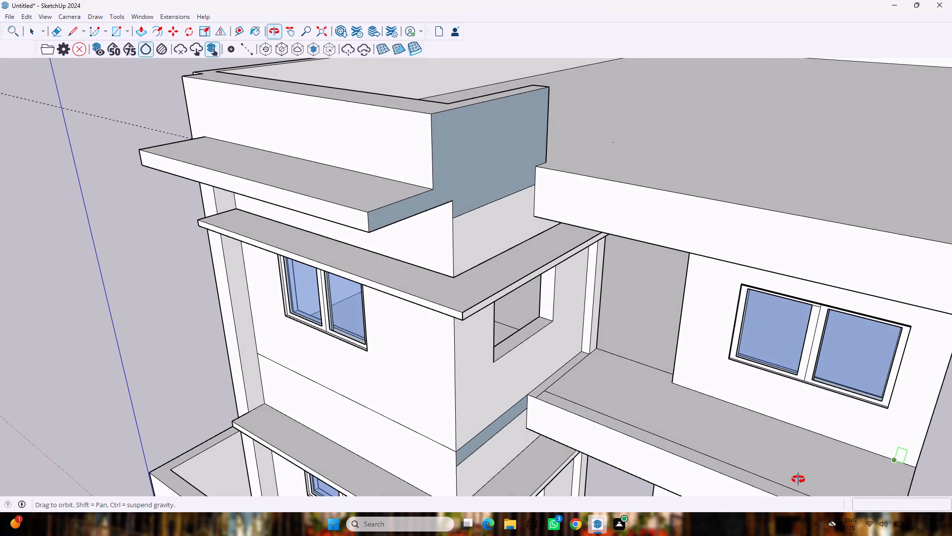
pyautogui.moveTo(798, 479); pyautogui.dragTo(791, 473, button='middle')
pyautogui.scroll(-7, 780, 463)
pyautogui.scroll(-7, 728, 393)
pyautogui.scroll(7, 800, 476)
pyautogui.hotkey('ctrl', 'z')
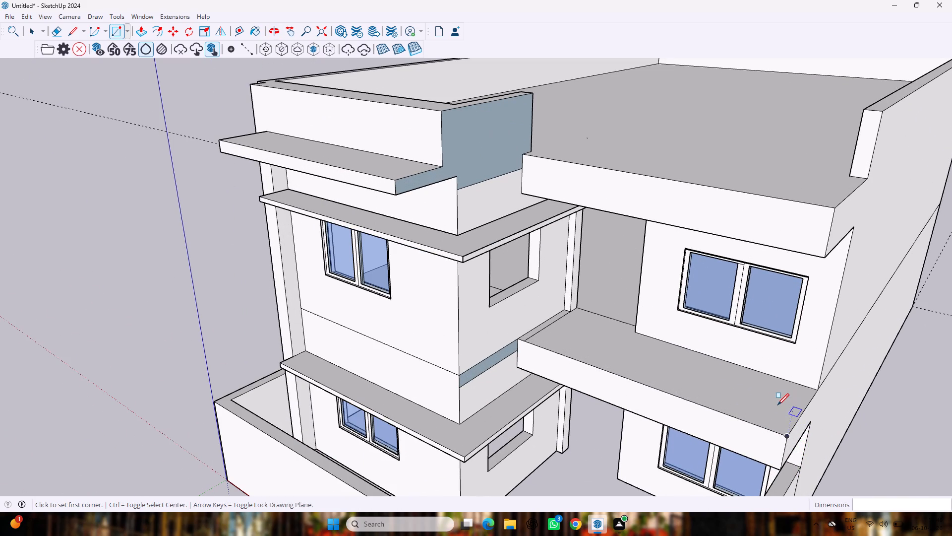
# Draw a rectangle about 7 1/2" by 14' 6 9/16" along the balcony slab's front edge.
pyautogui.scroll(1, 787, 437)
pyautogui.click(786, 435)
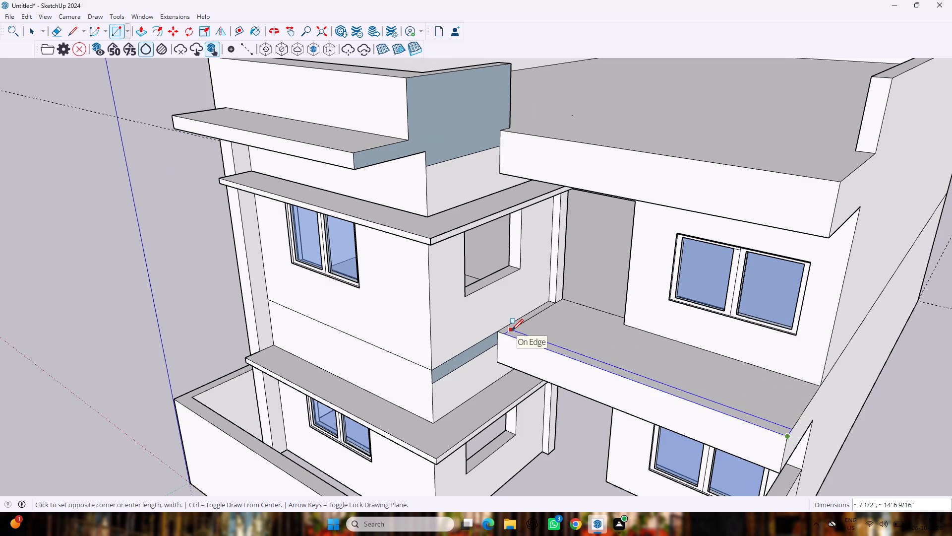
pyautogui.click(512, 331)
# Erase the short edge between the side and front strips so they form one L-shaped border on the balcony slab.
pyautogui.moveTo(569, 329); pyautogui.dragTo(577, 381, button='middle')
pyautogui.scroll(3, 570, 361)
pyautogui.press('e')
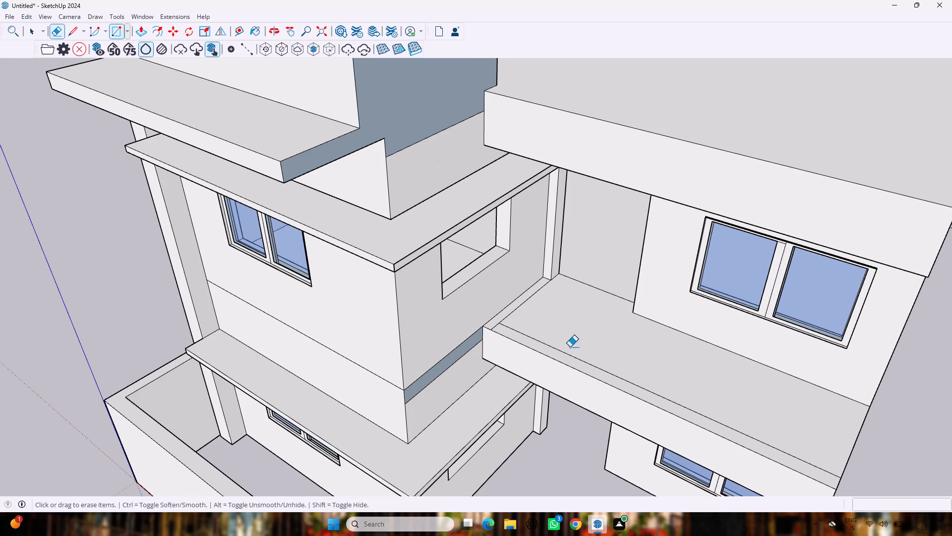
pyautogui.click(493, 326)
pyautogui.press('space')
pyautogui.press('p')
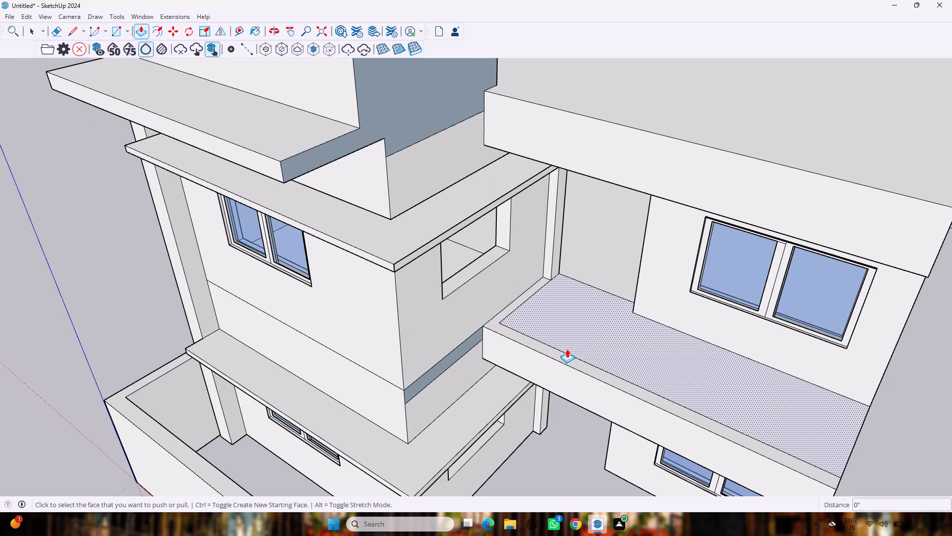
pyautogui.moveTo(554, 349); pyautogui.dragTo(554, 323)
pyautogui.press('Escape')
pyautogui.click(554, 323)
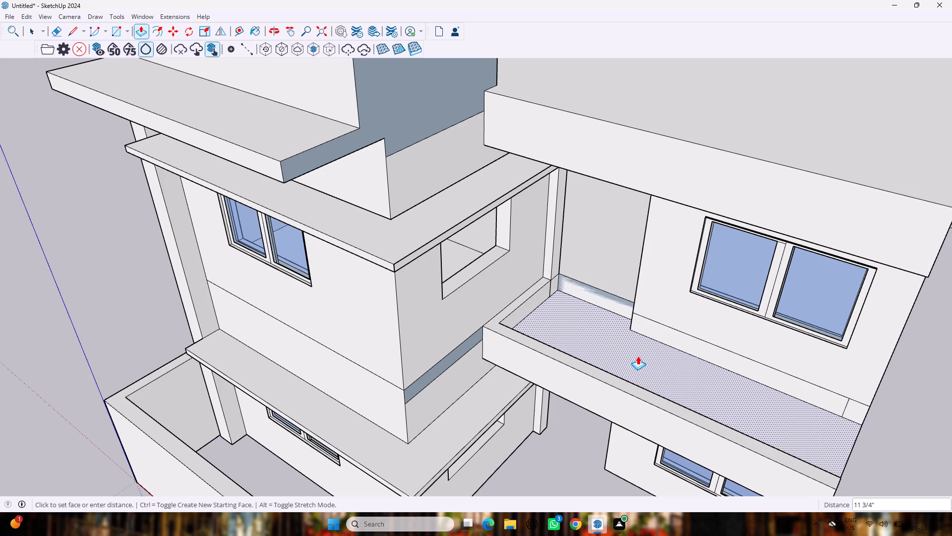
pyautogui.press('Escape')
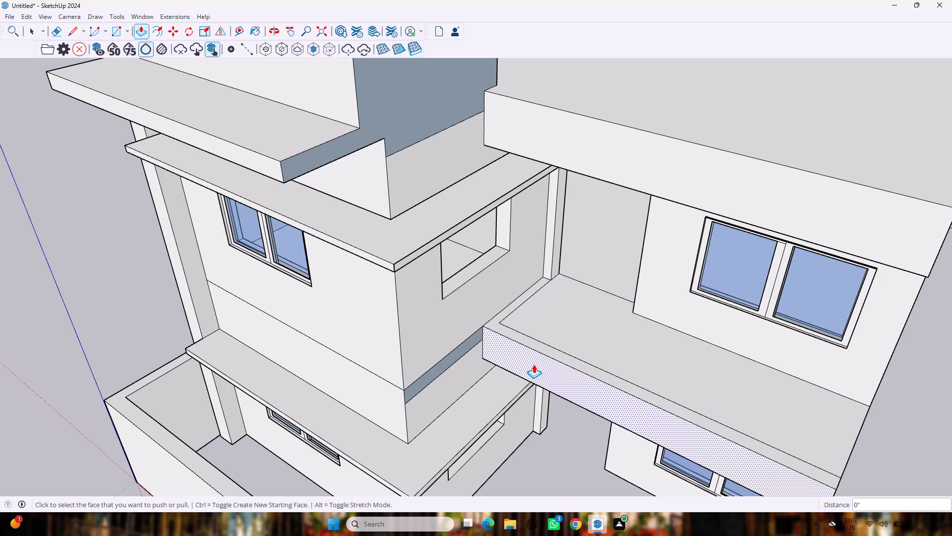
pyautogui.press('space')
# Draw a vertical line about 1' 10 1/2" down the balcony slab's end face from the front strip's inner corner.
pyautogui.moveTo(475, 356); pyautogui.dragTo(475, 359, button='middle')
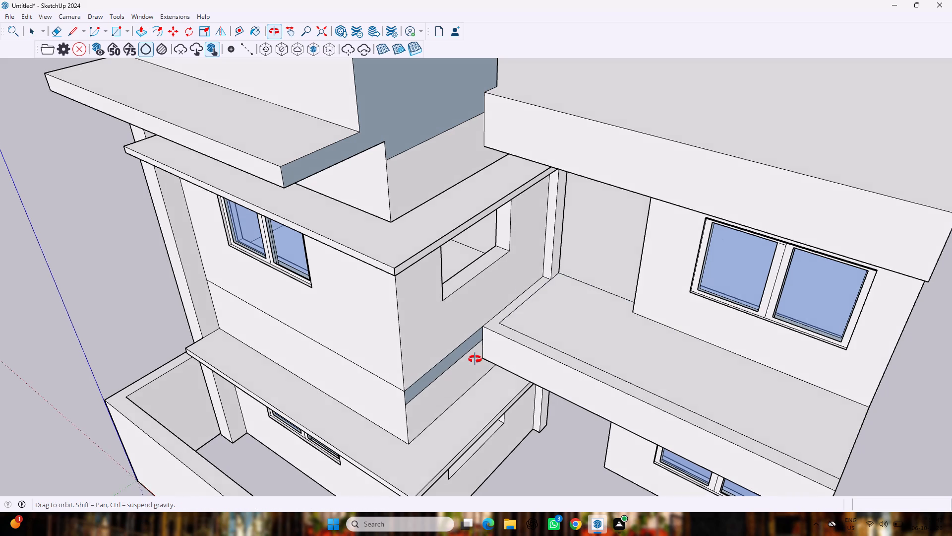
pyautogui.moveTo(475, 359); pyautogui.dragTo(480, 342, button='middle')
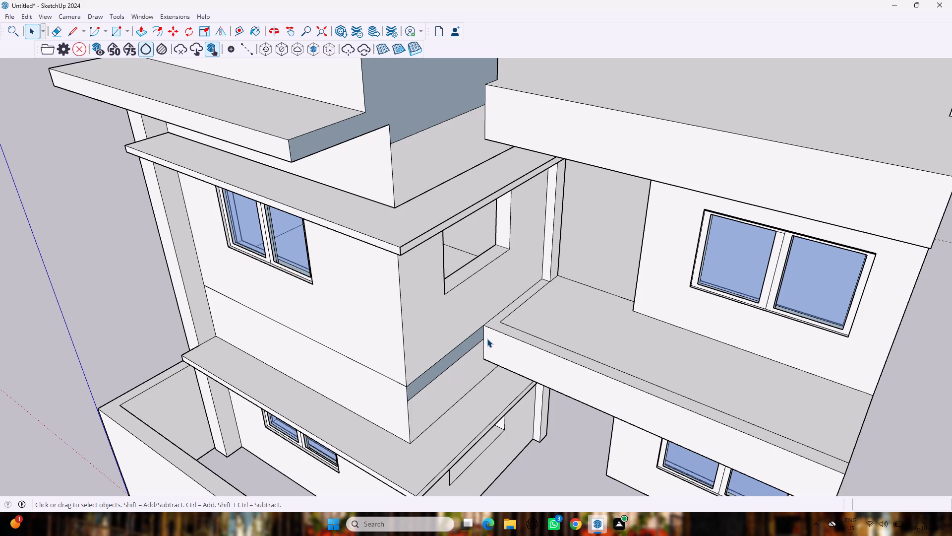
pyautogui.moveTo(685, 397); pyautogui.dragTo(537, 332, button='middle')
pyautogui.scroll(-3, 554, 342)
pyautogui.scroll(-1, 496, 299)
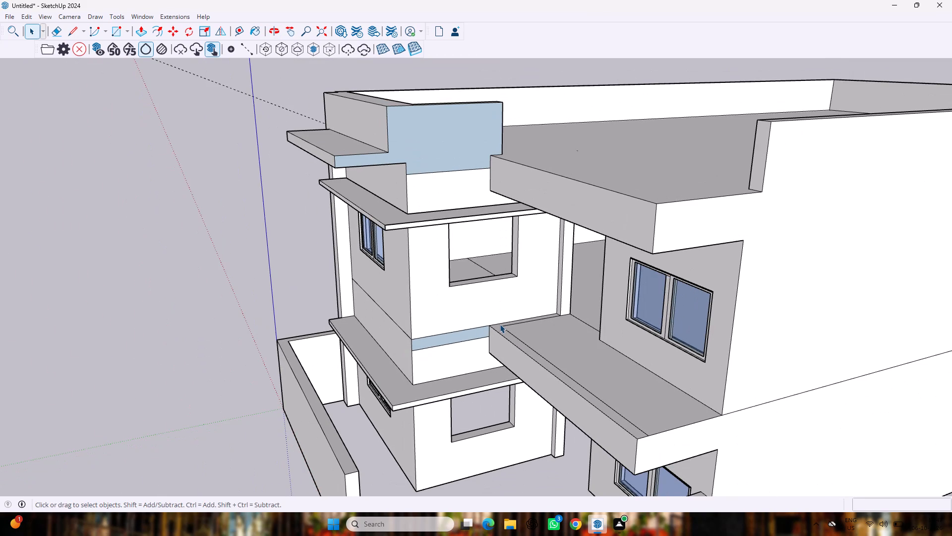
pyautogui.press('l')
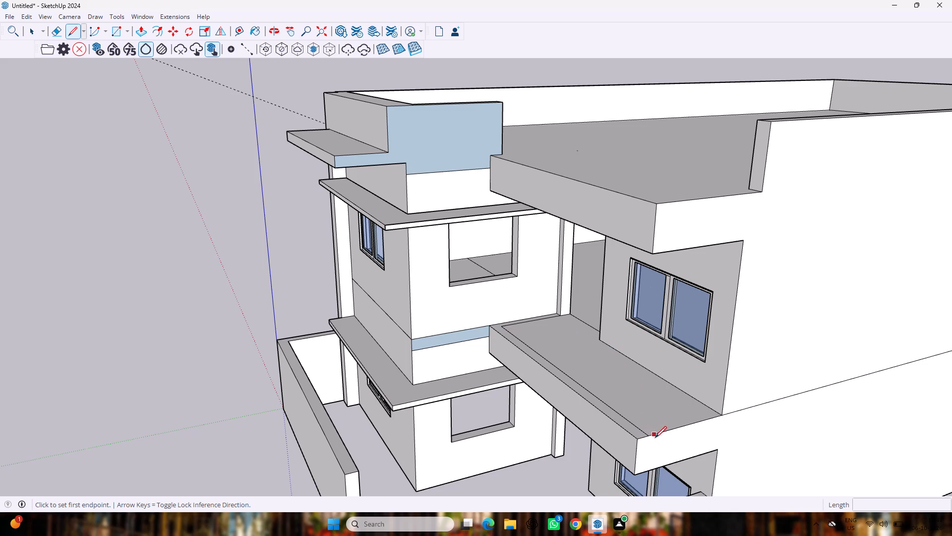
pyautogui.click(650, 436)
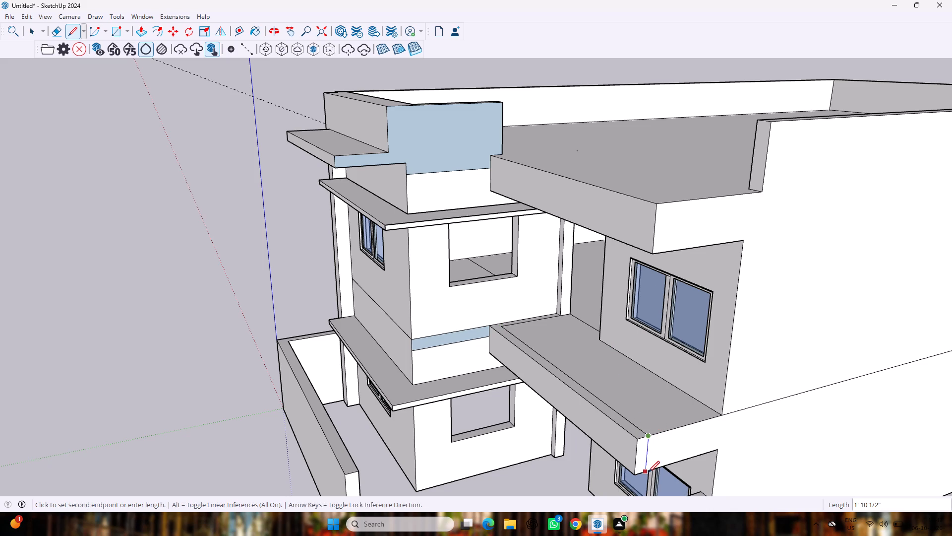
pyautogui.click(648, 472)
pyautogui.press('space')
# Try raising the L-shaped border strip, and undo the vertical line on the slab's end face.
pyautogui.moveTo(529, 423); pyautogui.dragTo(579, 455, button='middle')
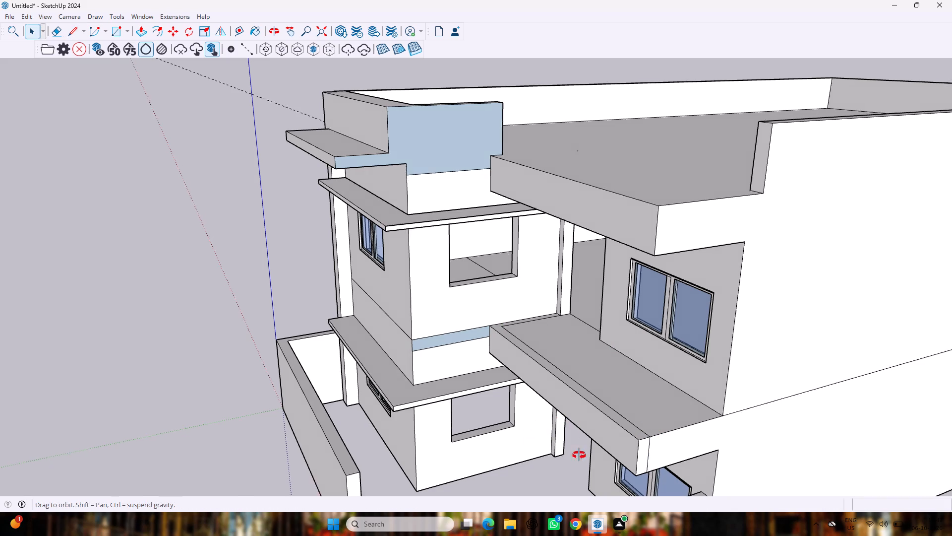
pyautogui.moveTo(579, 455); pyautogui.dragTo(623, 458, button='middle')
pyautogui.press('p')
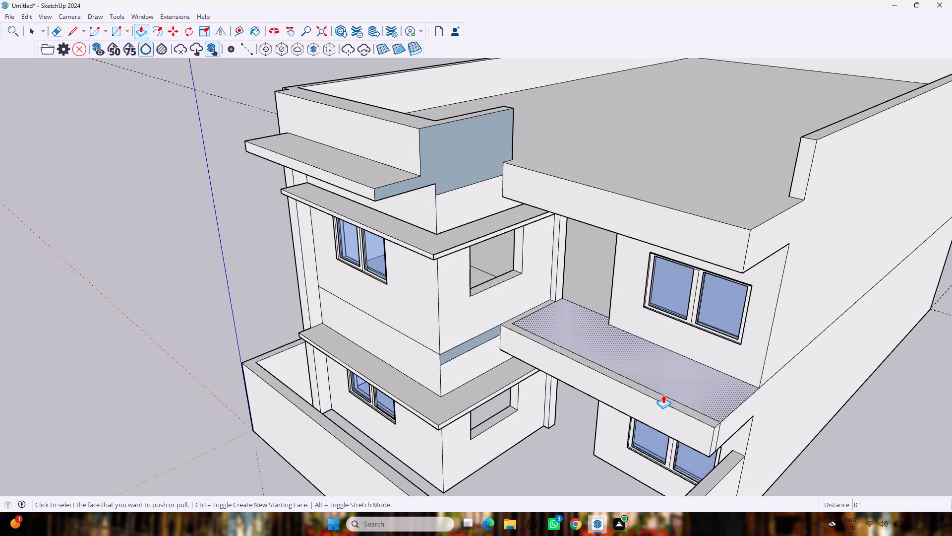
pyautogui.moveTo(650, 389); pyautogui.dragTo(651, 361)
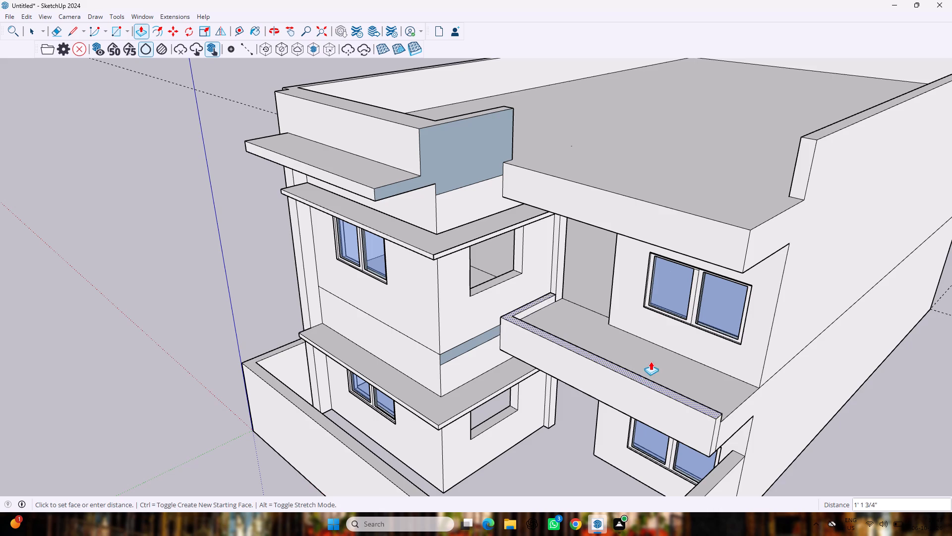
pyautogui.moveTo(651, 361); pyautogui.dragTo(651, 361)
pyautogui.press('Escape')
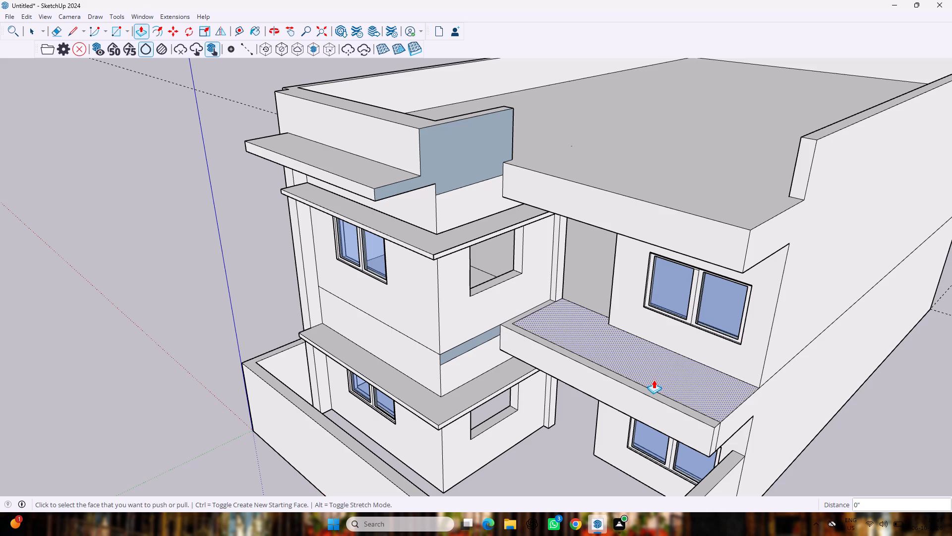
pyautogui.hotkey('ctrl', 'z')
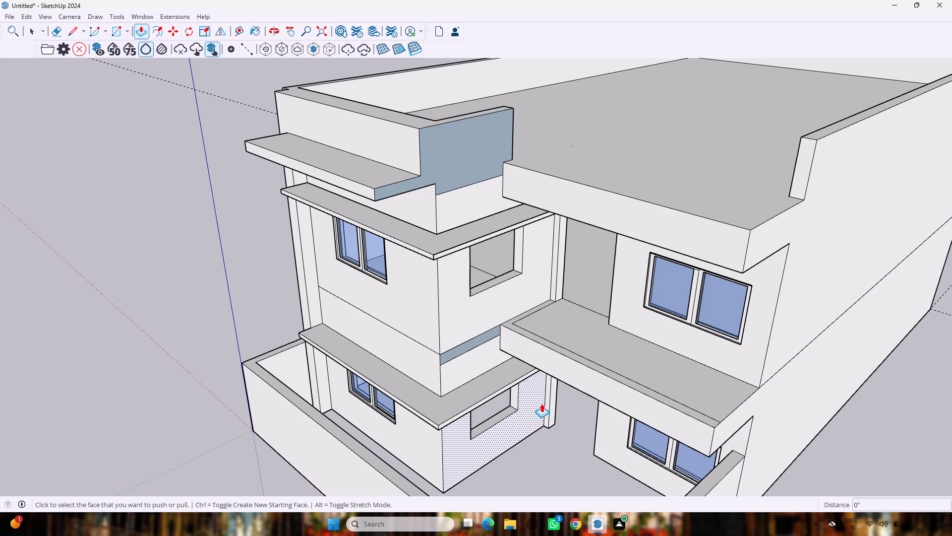
# Push/Pull the L-shaped border strip on the balcony slab up by 4".
pyautogui.moveTo(602, 340); pyautogui.dragTo(597, 314)
pyautogui.press('Escape')
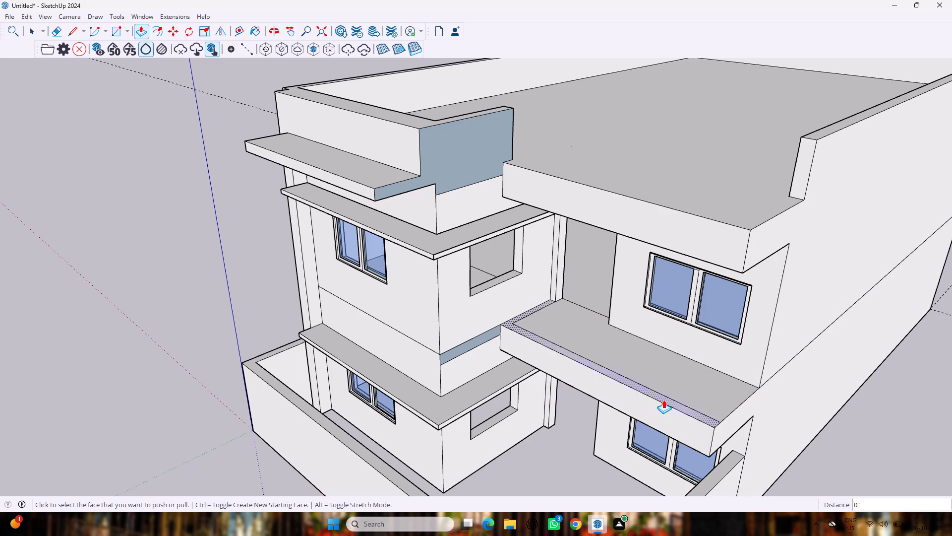
pyautogui.moveTo(664, 399); pyautogui.dragTo(665, 366)
pyautogui.press('4')
pyautogui.hotkey('shift', '"')
pyautogui.press('Return')
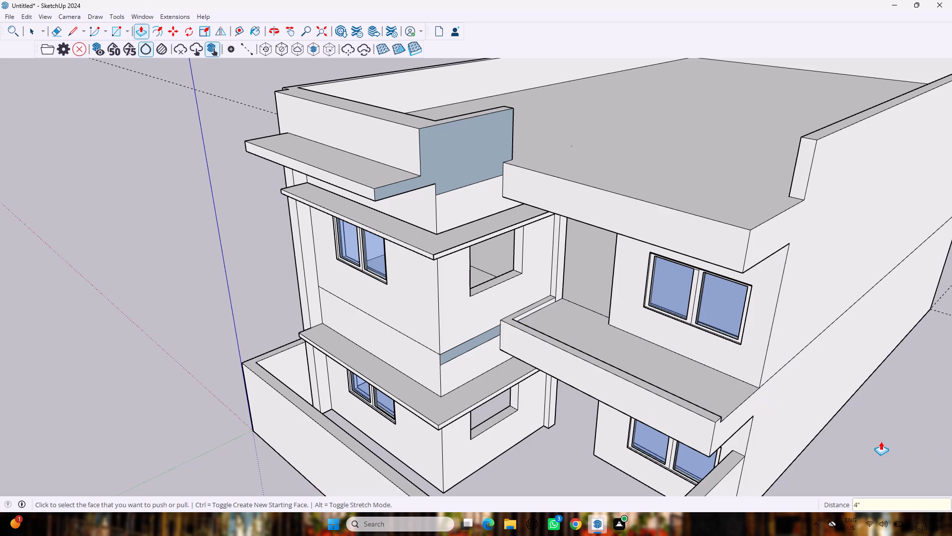
# Draw a 15' horizontal line across the balcony's front face, level with the base of the raised border.
pyautogui.moveTo(881, 443); pyautogui.dragTo(866, 371, button='middle')
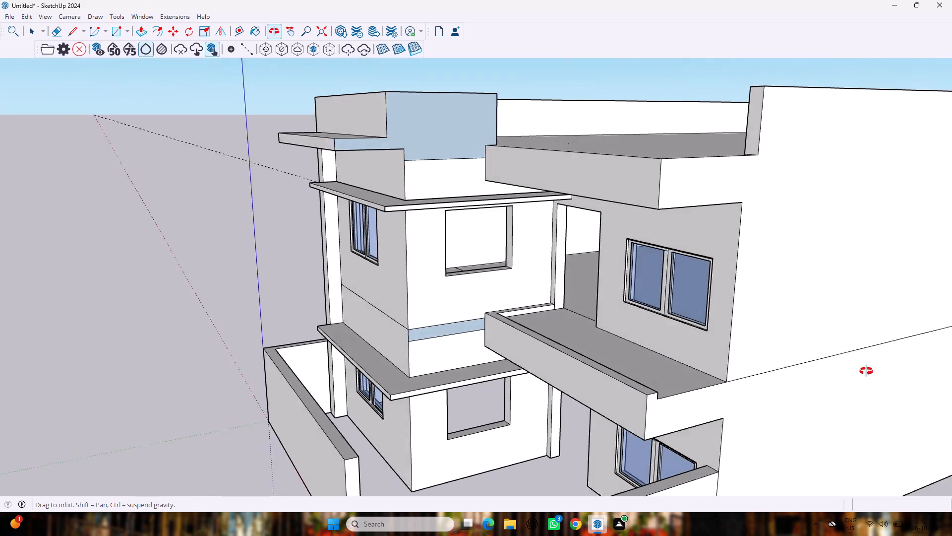
pyautogui.moveTo(866, 371); pyautogui.dragTo(950, 385, button='middle')
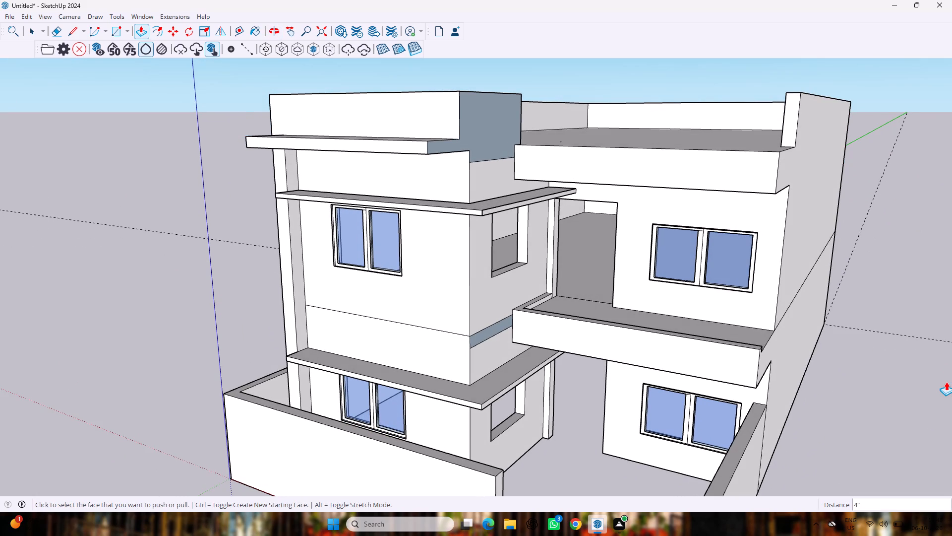
pyautogui.press('space')
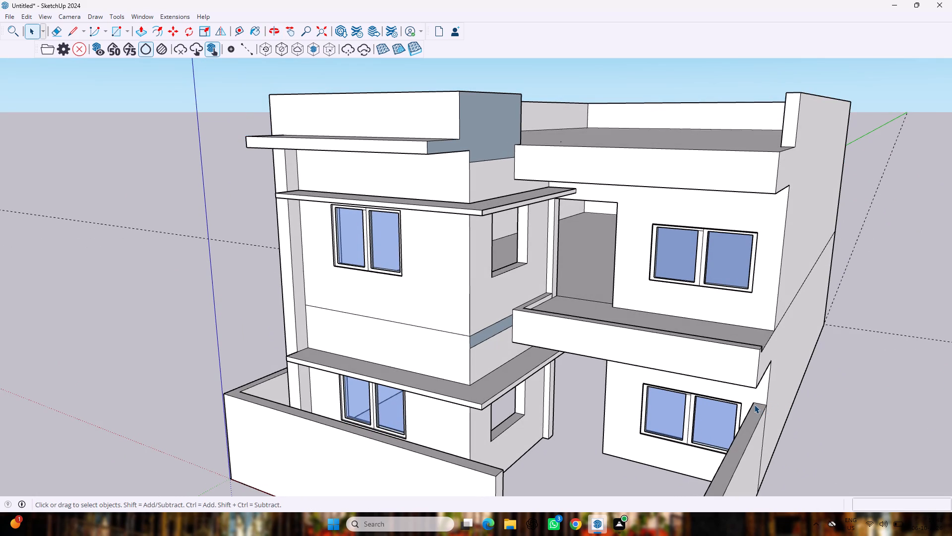
pyautogui.press('l')
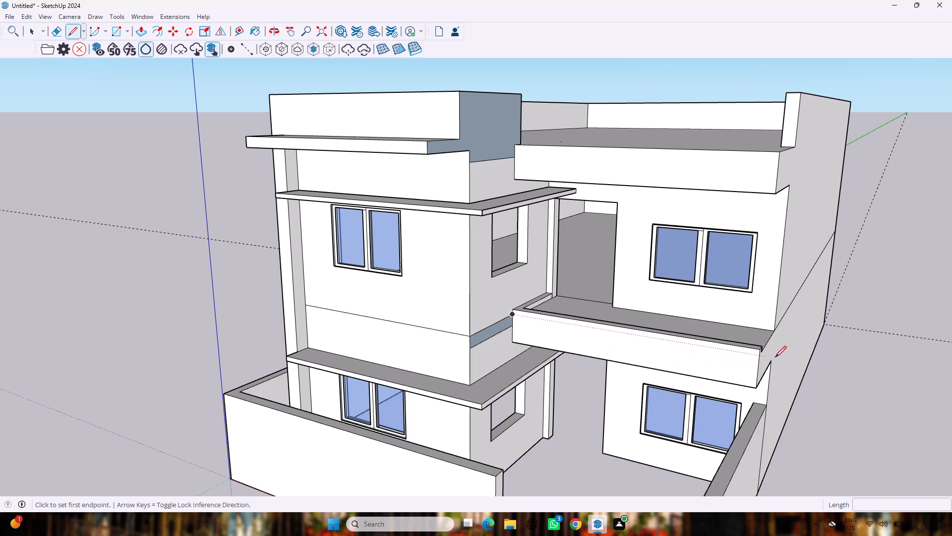
pyautogui.scroll(4, 765, 363)
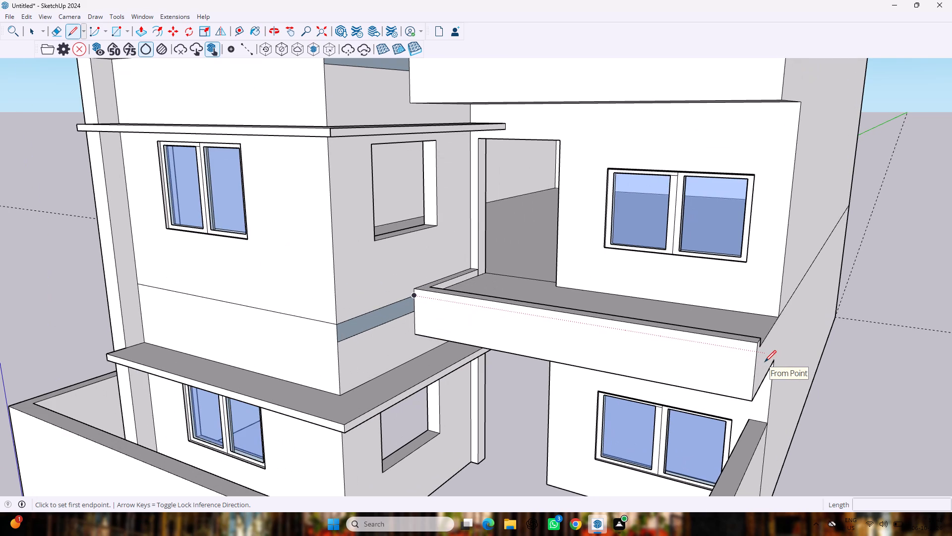
pyautogui.click(755, 353)
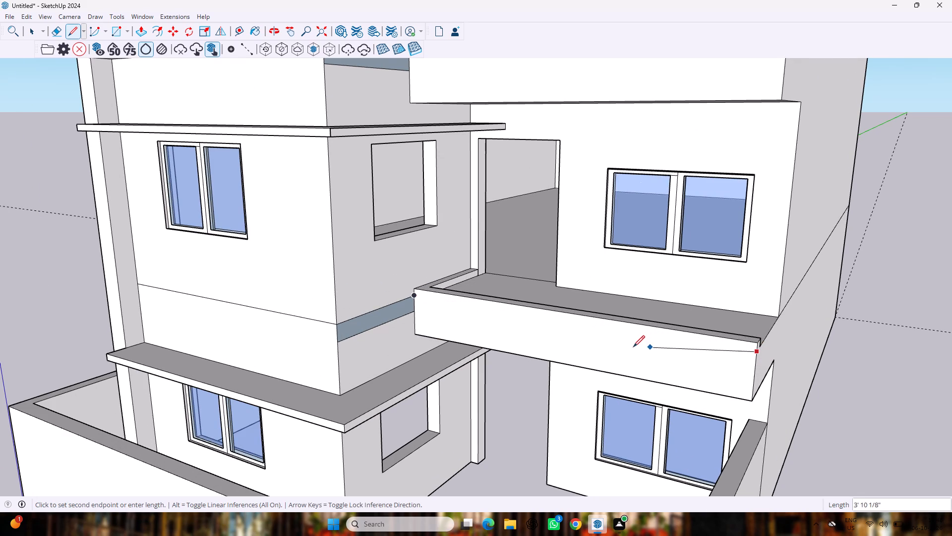
pyautogui.click(414, 298)
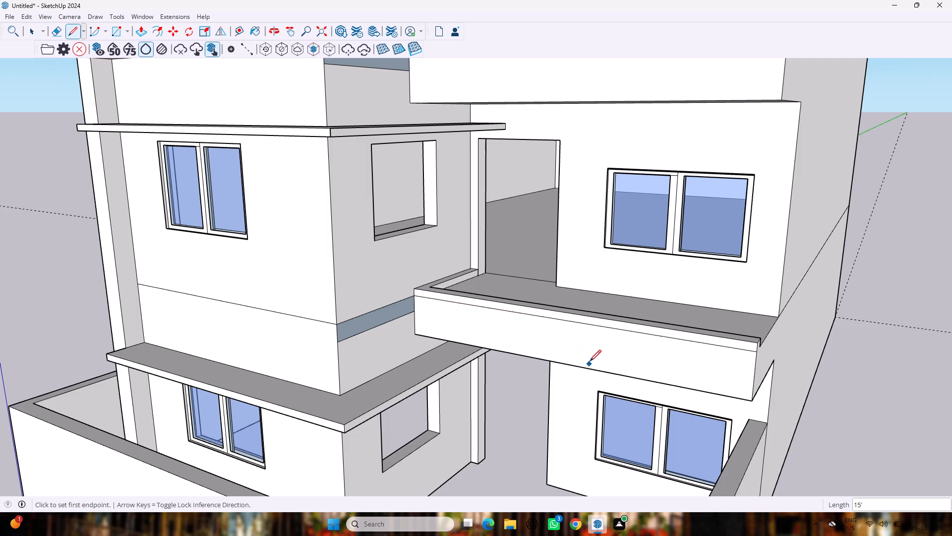
pyautogui.press('space')
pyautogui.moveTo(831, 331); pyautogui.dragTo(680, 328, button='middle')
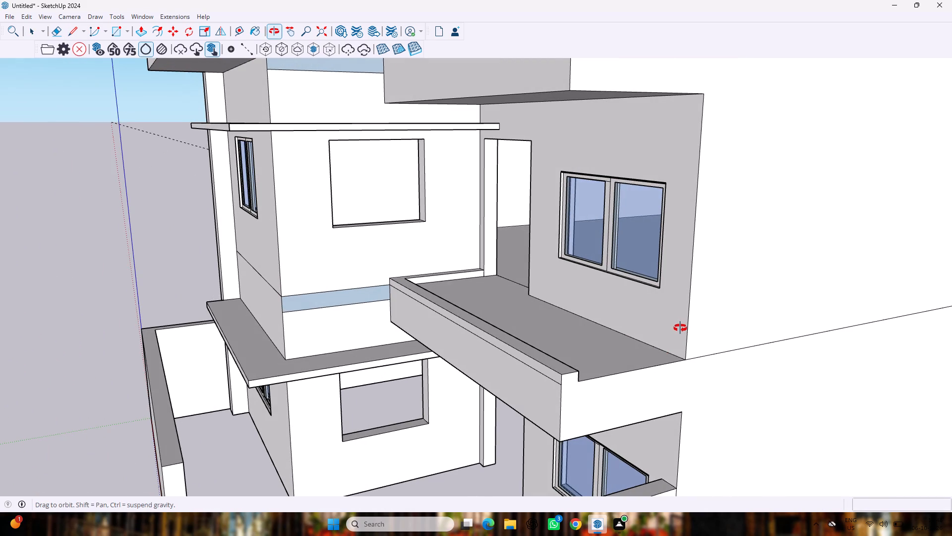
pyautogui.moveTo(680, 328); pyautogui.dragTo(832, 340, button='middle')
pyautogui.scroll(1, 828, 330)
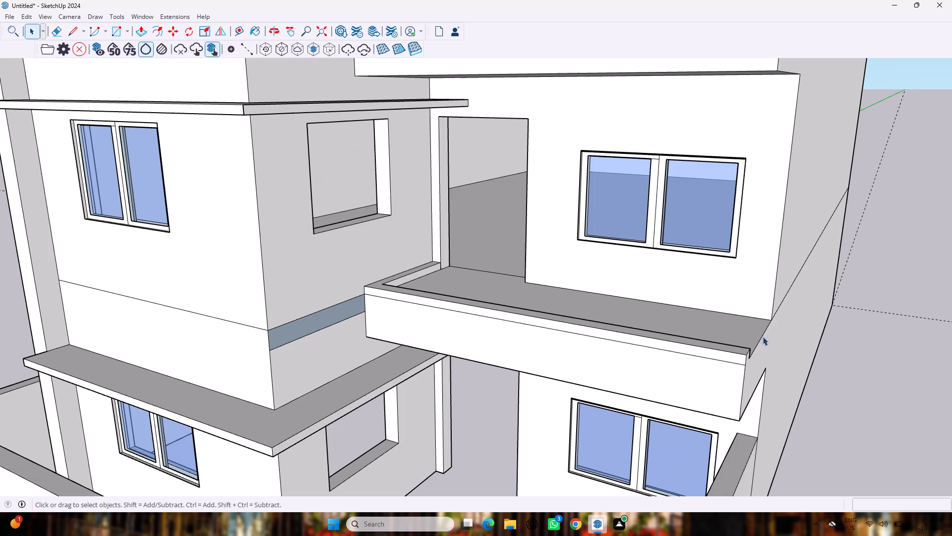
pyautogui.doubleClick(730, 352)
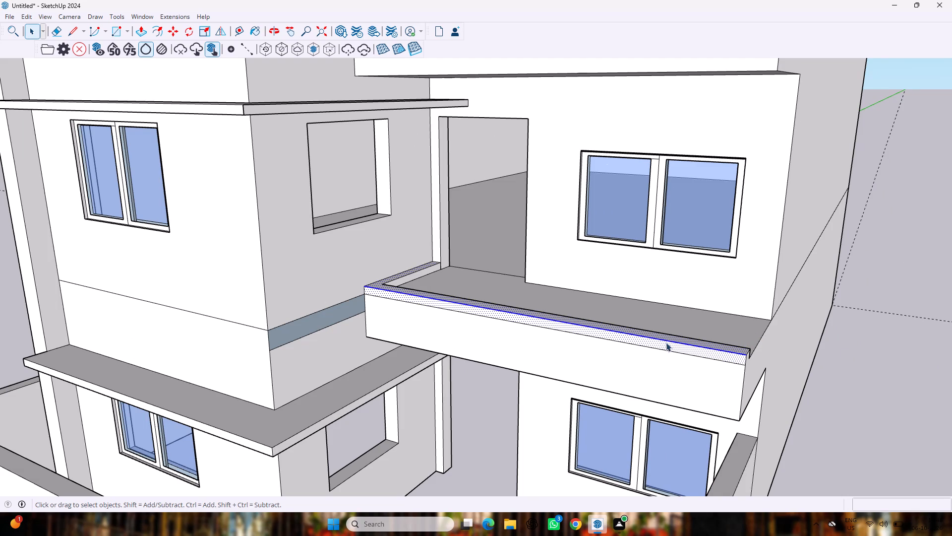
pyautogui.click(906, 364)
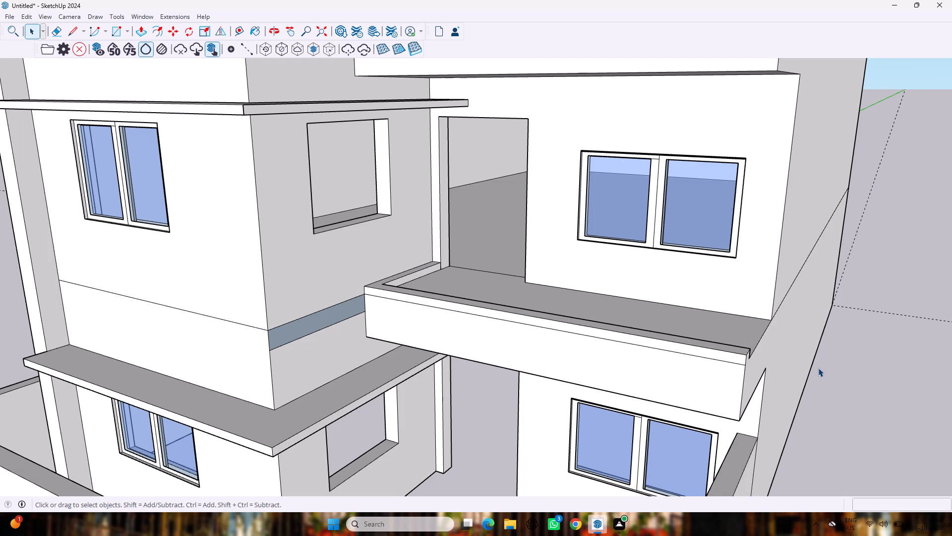
# Draw a short line across the raised border's end face, from the front line's end to the border's inner base corner.
pyautogui.moveTo(752, 394); pyautogui.dragTo(687, 388, button='middle')
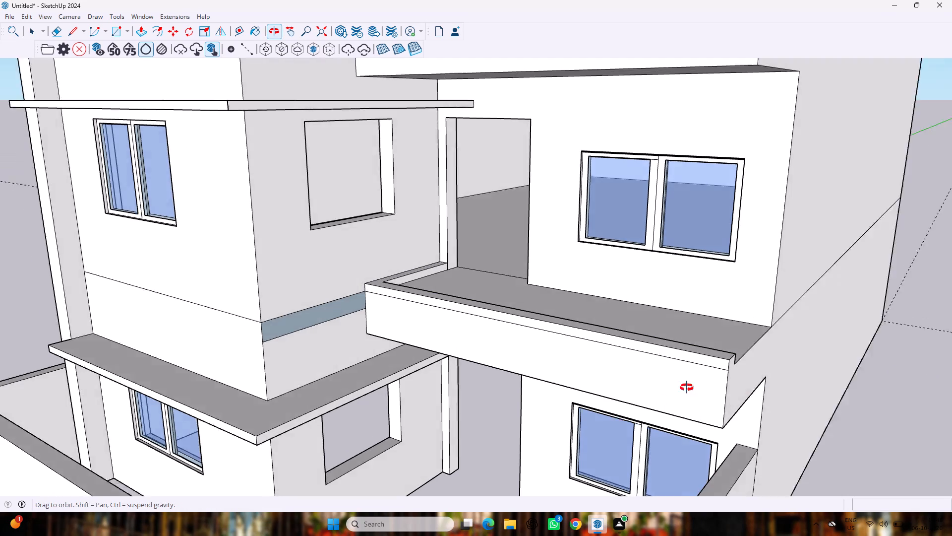
pyautogui.moveTo(687, 388); pyautogui.dragTo(660, 387, button='middle')
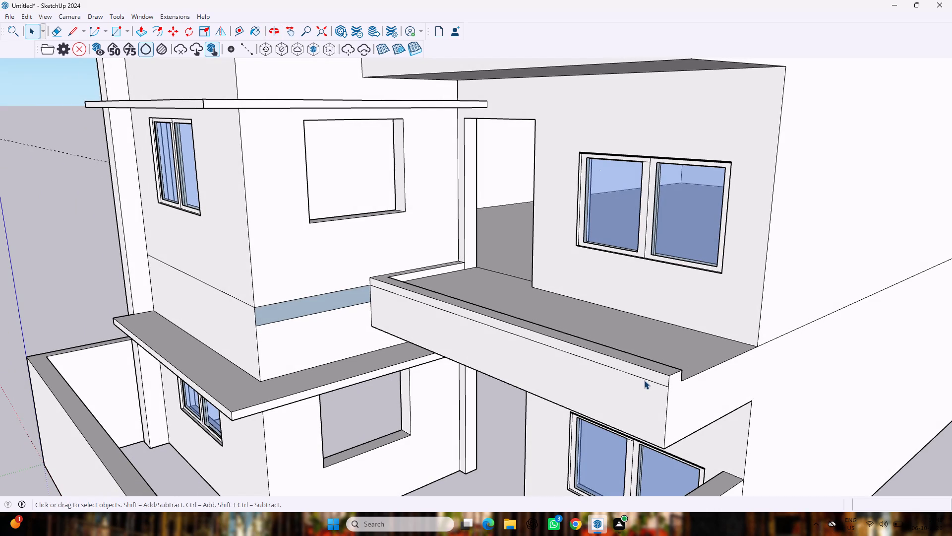
pyautogui.press('l')
pyautogui.click(670, 390)
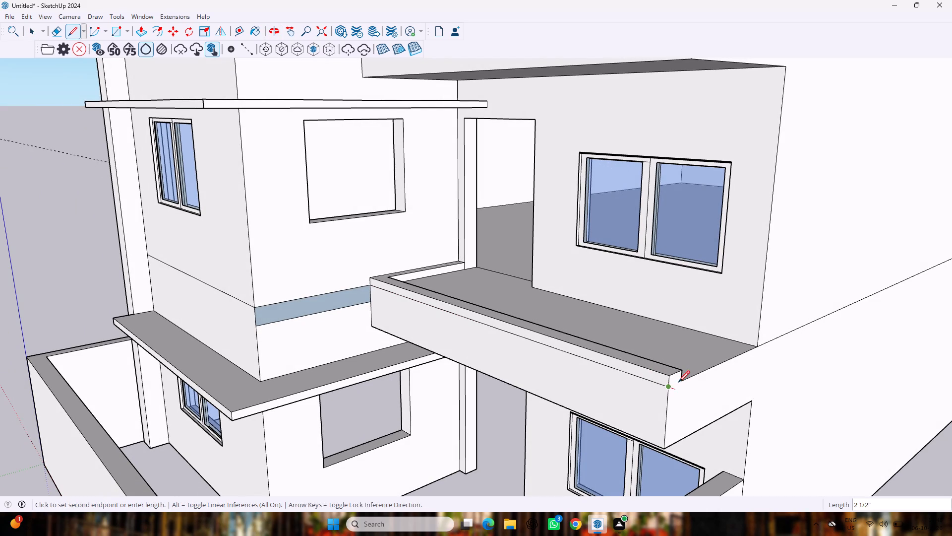
pyautogui.click(684, 382)
pyautogui.moveTo(862, 426); pyautogui.dragTo(872, 450, button='middle')
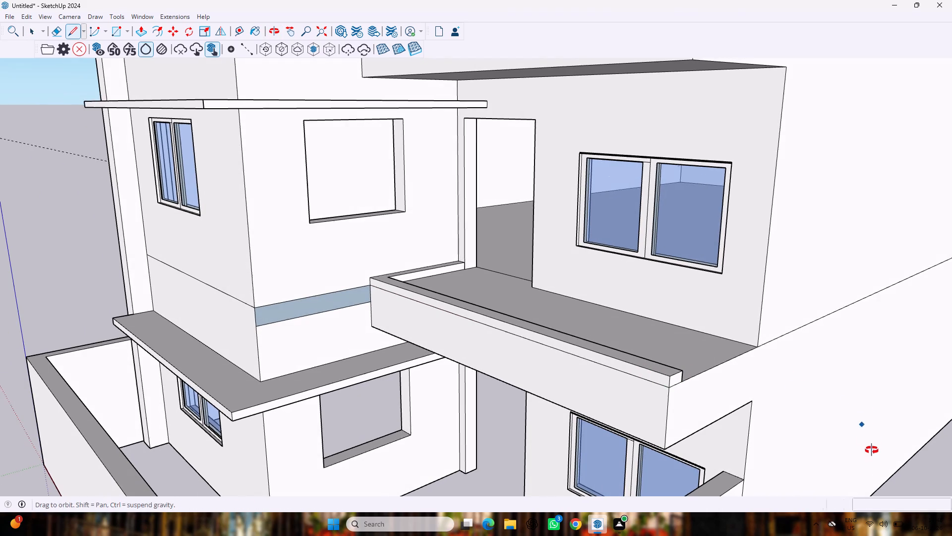
pyautogui.moveTo(872, 450); pyautogui.dragTo(873, 455, button='middle')
pyautogui.middleClick(873, 454)
pyautogui.scroll(-11, 873, 454)
pyautogui.scroll(-1, 951, 496)
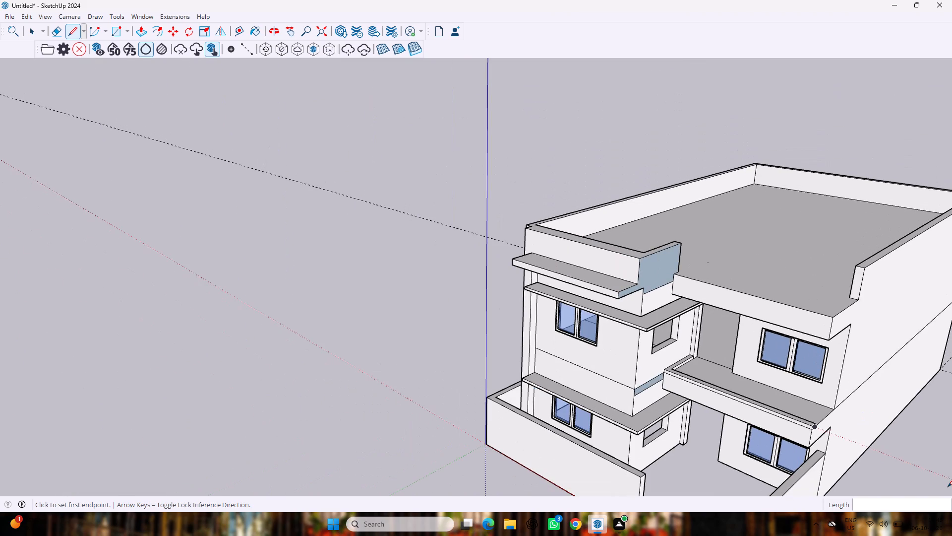
pyautogui.press('space')
pyautogui.moveTo(942, 511); pyautogui.dragTo(874, 452, button='middle')
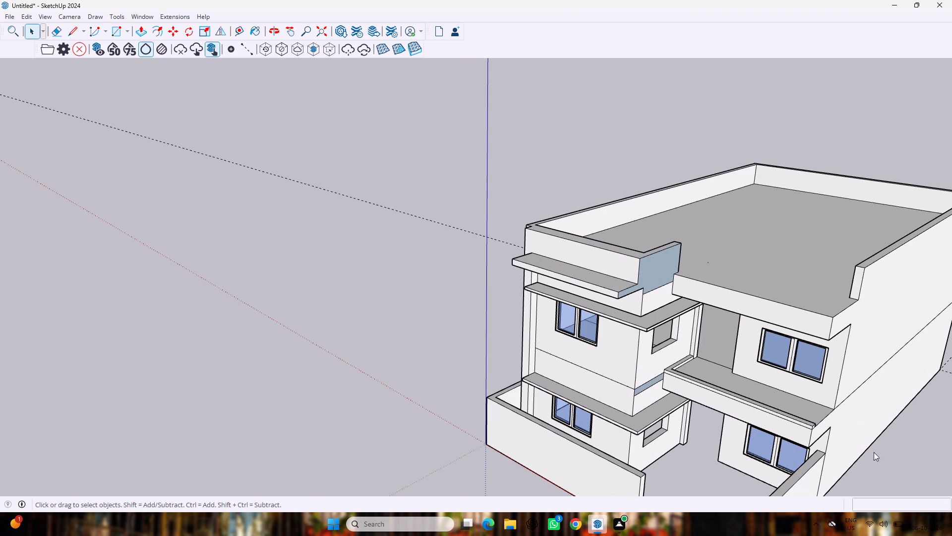
# Draw two adjoining rectangles along the roof slab's edges above the balcony: 15' by 9 5/16" at the front and 9" by 5' 9" along the side.
pyautogui.moveTo(874, 452); pyautogui.dragTo(853, 440, button='middle')
pyautogui.press('l')
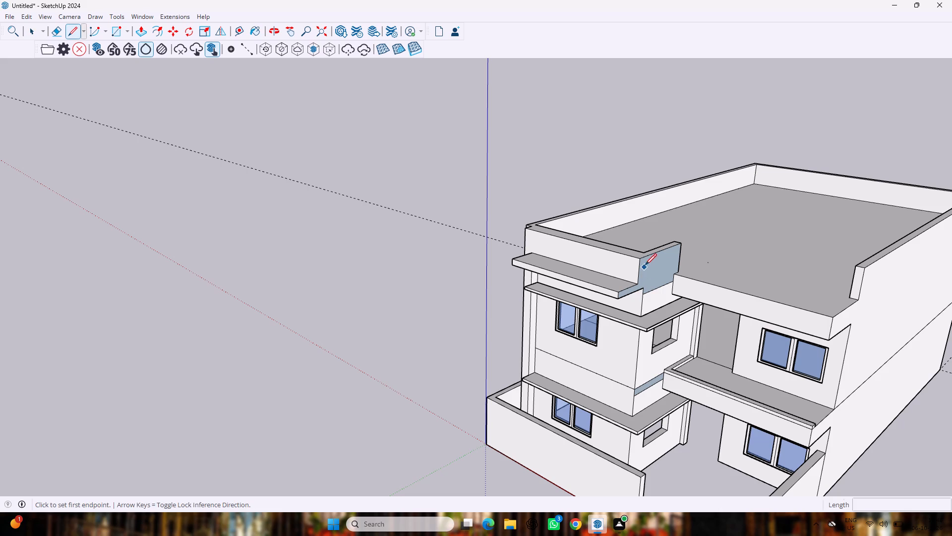
pyautogui.moveTo(708, 259); pyautogui.dragTo(680, 266, button='middle')
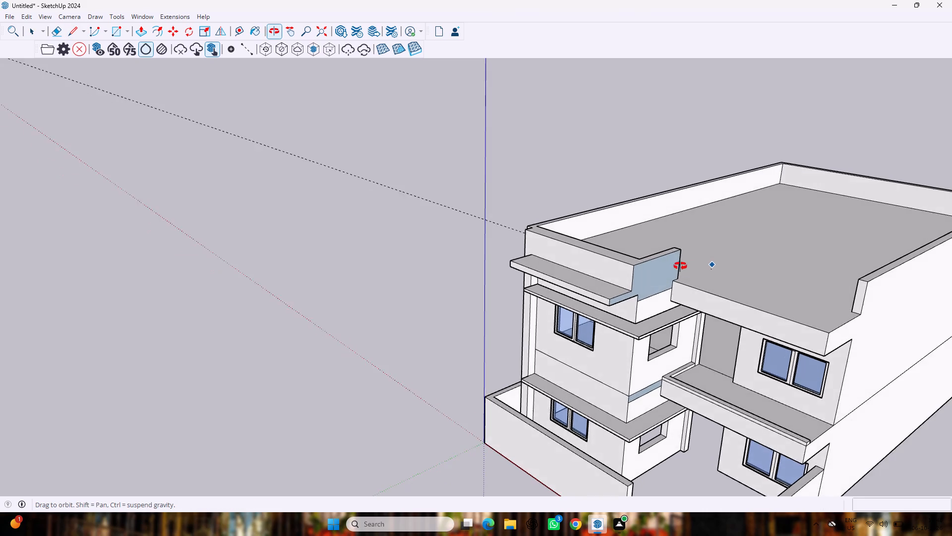
pyautogui.moveTo(680, 266); pyautogui.dragTo(654, 274, button='middle')
pyautogui.scroll(1, 654, 274)
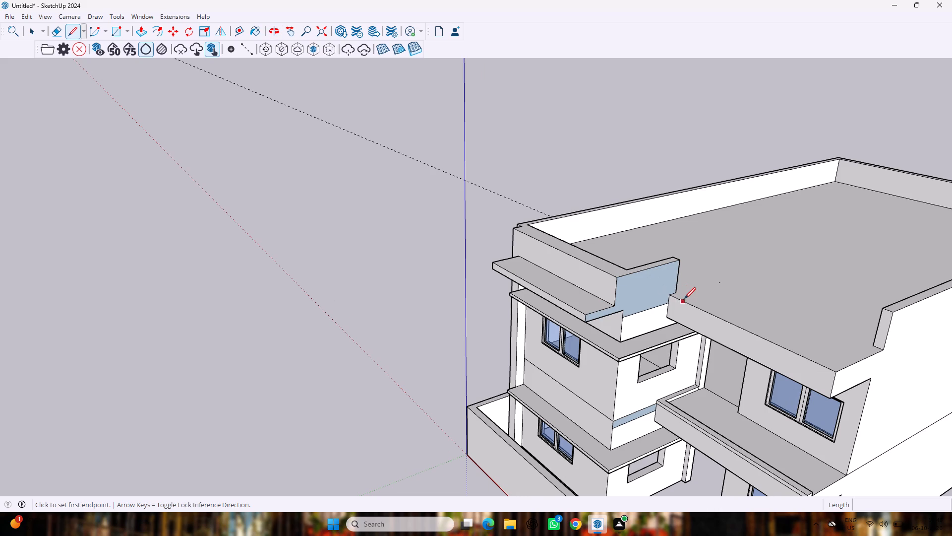
pyautogui.click(670, 295)
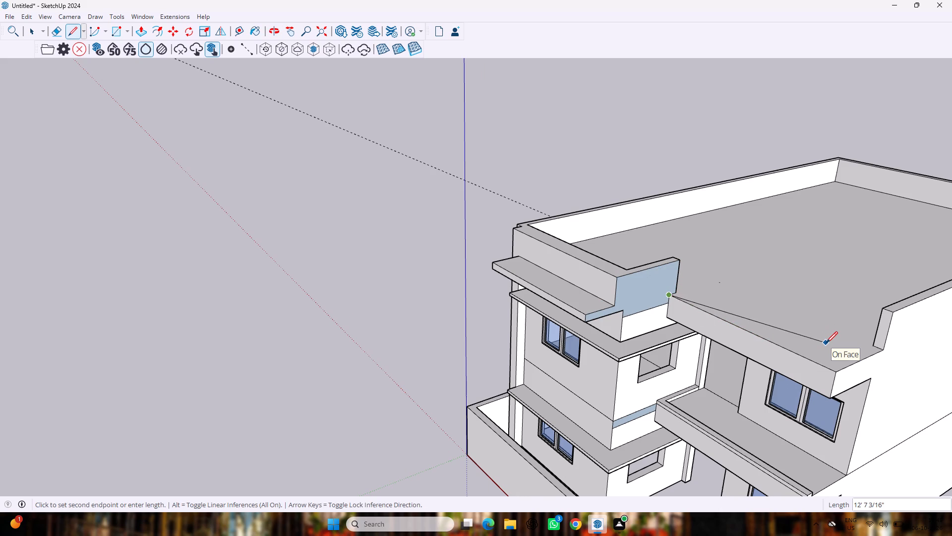
pyautogui.press('r')
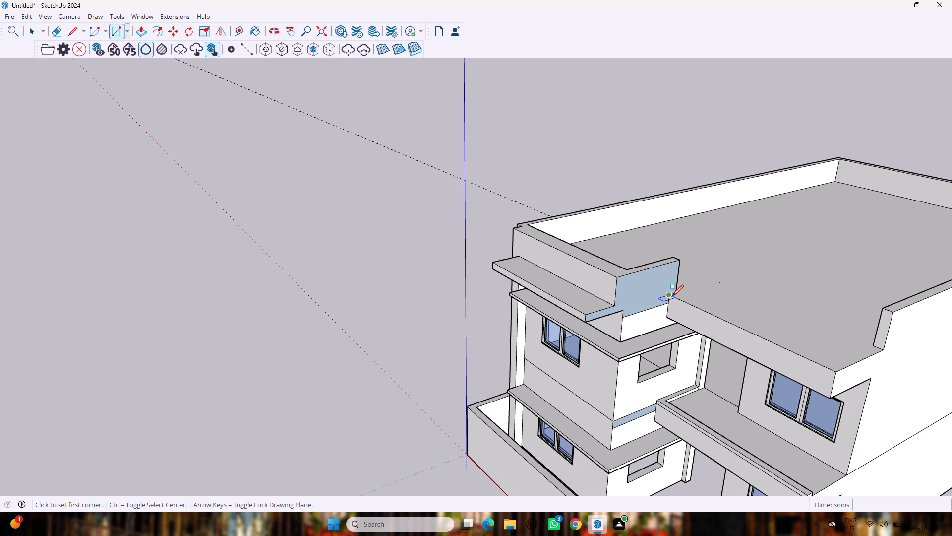
pyautogui.click(674, 293)
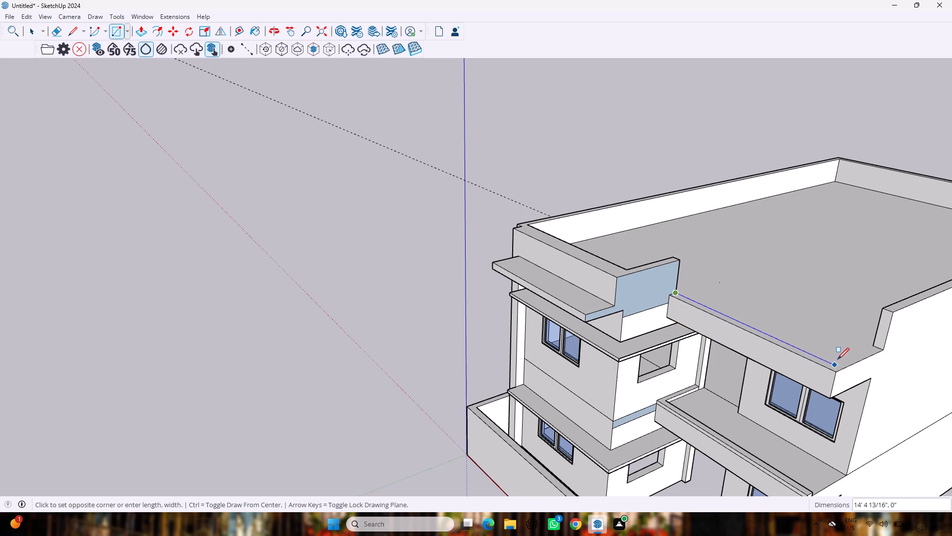
pyautogui.click(838, 371)
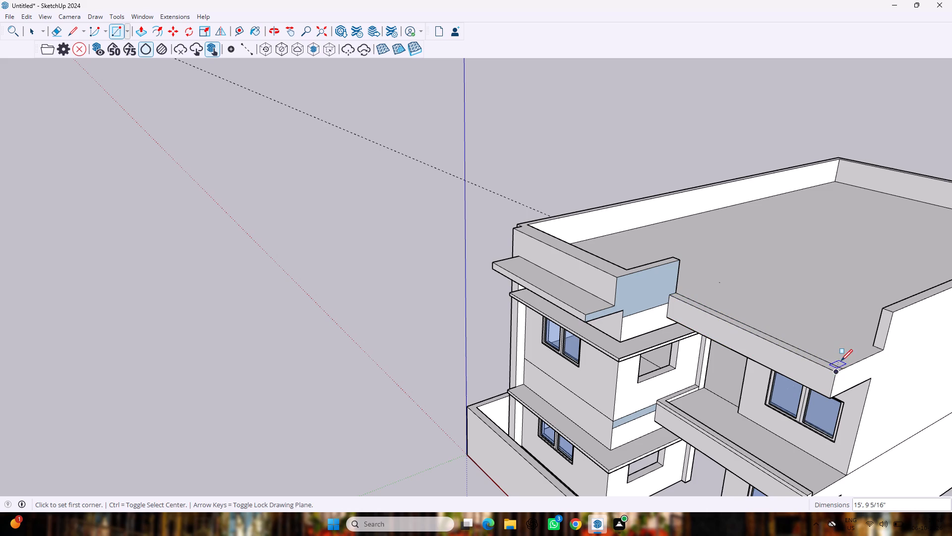
pyautogui.moveTo(835, 371); pyautogui.dragTo(833, 366)
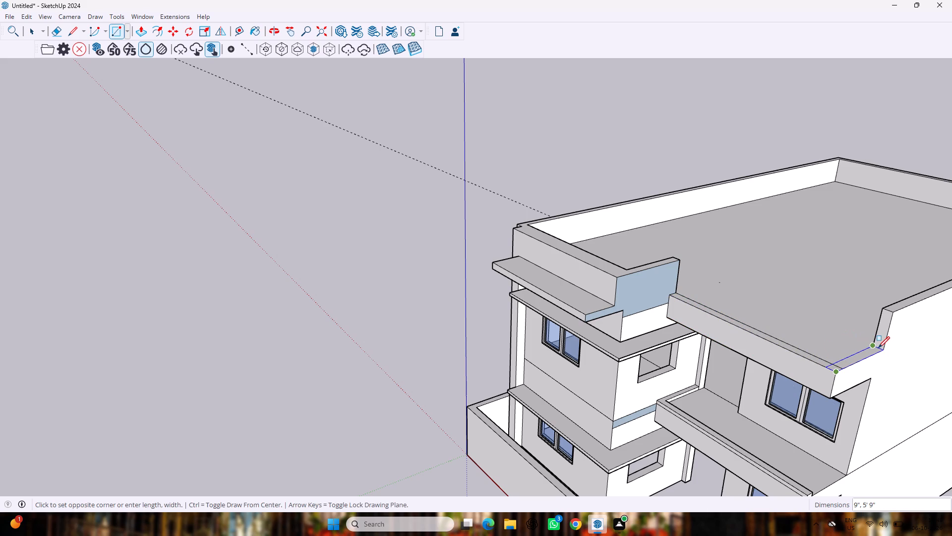
pyautogui.click(873, 345)
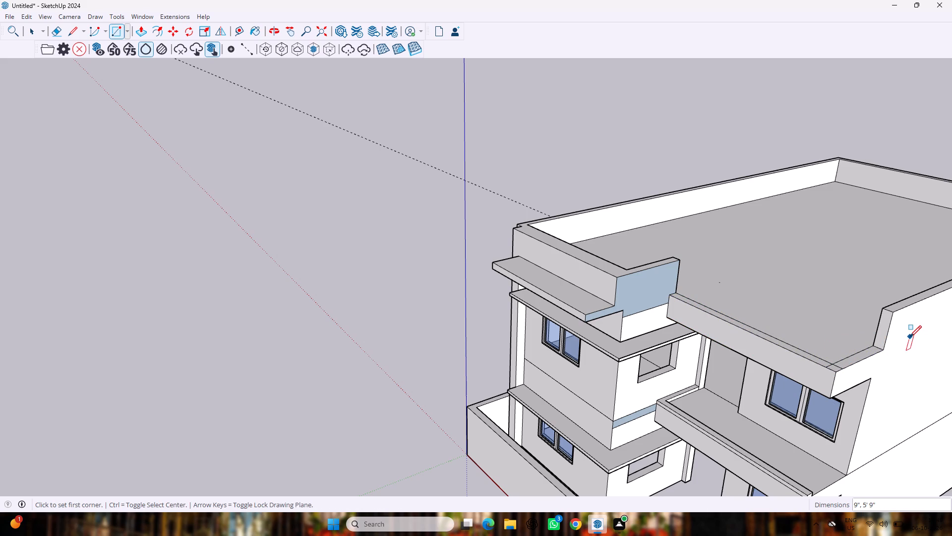
# Erase the dividing lines at the roof corner where the two rectangles meet, leaving one L-shaped border strip.
pyautogui.press('space')
pyautogui.press('e')
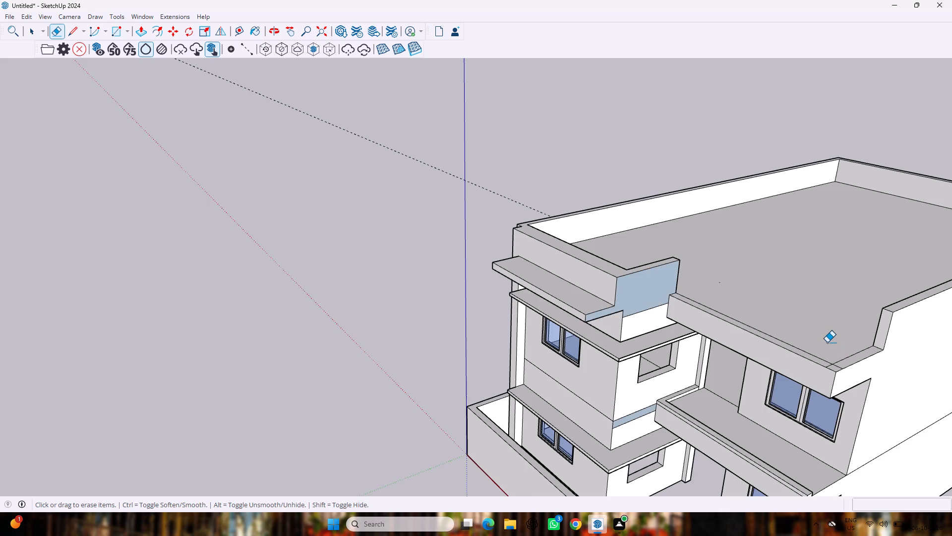
pyautogui.scroll(6, 827, 342)
pyautogui.moveTo(831, 394); pyautogui.dragTo(832, 395)
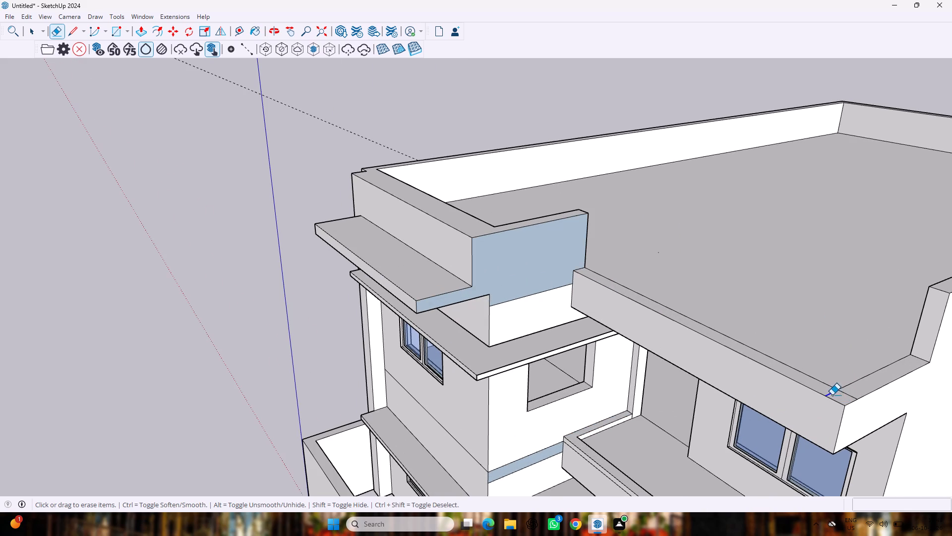
pyautogui.moveTo(832, 395); pyautogui.dragTo(851, 399)
pyautogui.moveTo(865, 396); pyautogui.dragTo(863, 396)
pyautogui.moveTo(863, 396); pyautogui.dragTo(859, 394)
pyautogui.hotkey('ctrl', 'z')
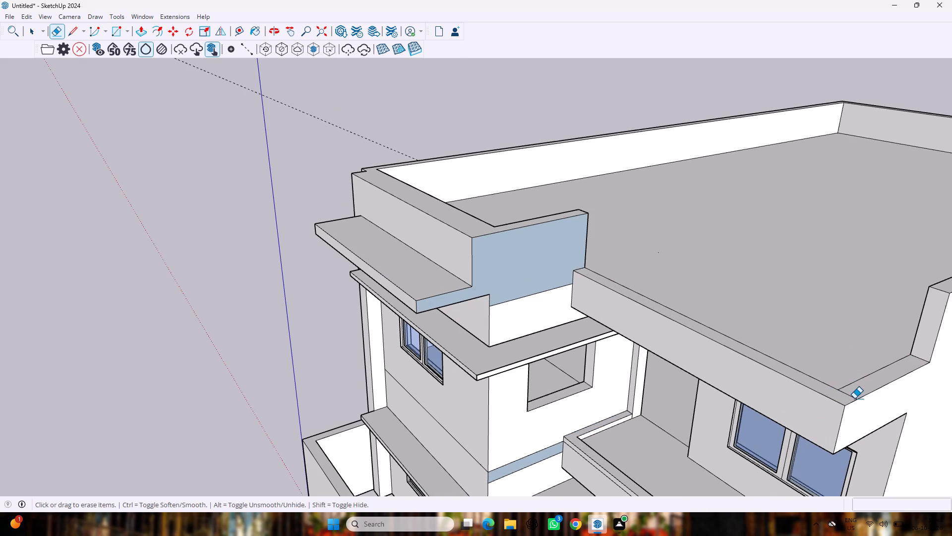
pyautogui.click(854, 397)
pyautogui.press('space')
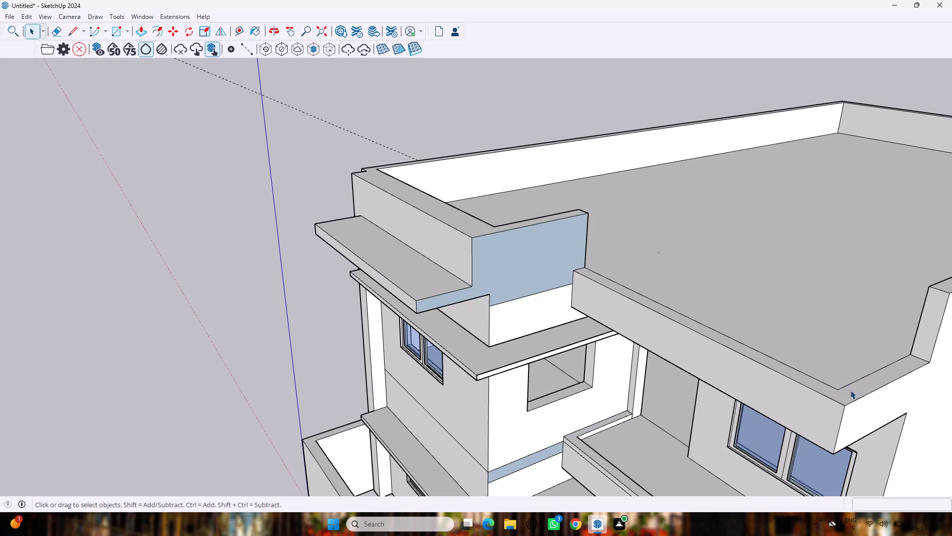
# Push/Pull the L-shaped border strip on the roof edge up by 4".
pyautogui.press('p')
pyautogui.moveTo(850, 389); pyautogui.dragTo(853, 373)
pyautogui.press('4')
pyautogui.hotkey('shift', '"')
pyautogui.press('Return')
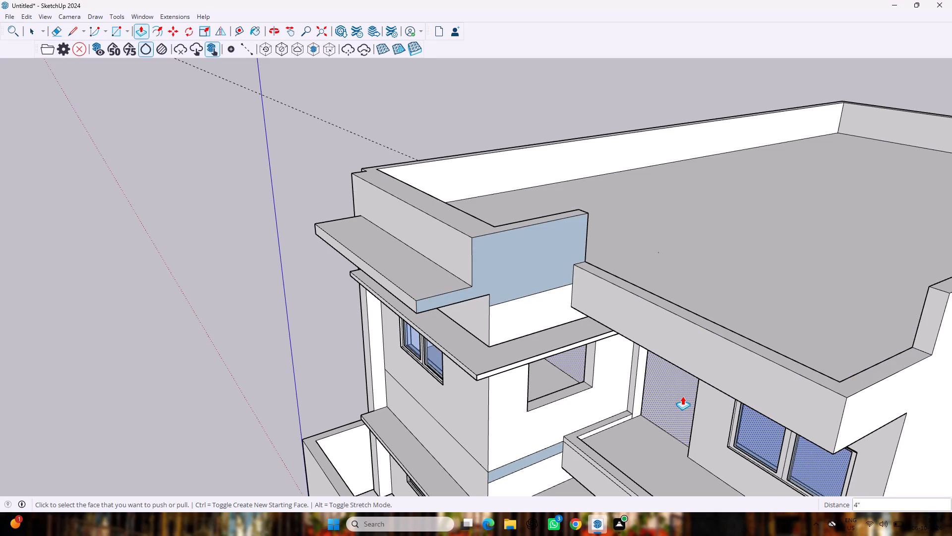
pyautogui.press('space')
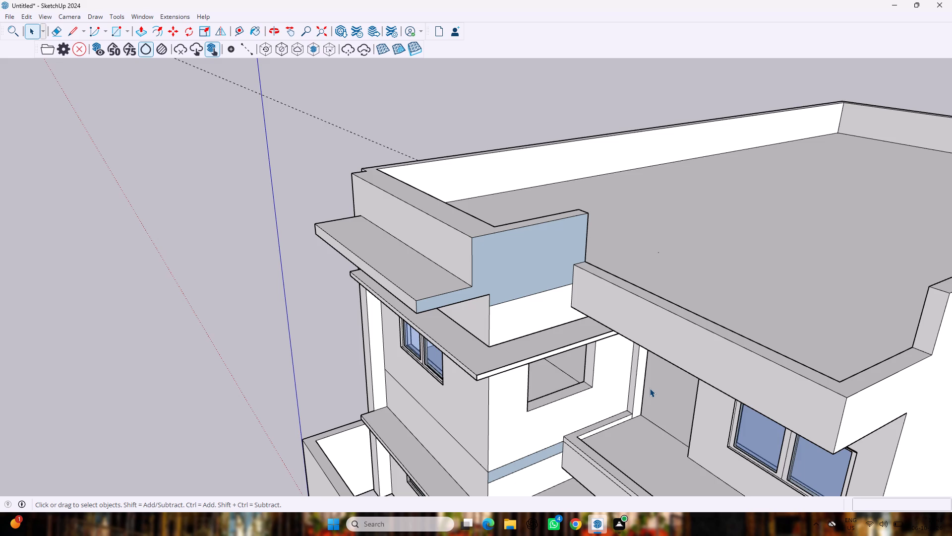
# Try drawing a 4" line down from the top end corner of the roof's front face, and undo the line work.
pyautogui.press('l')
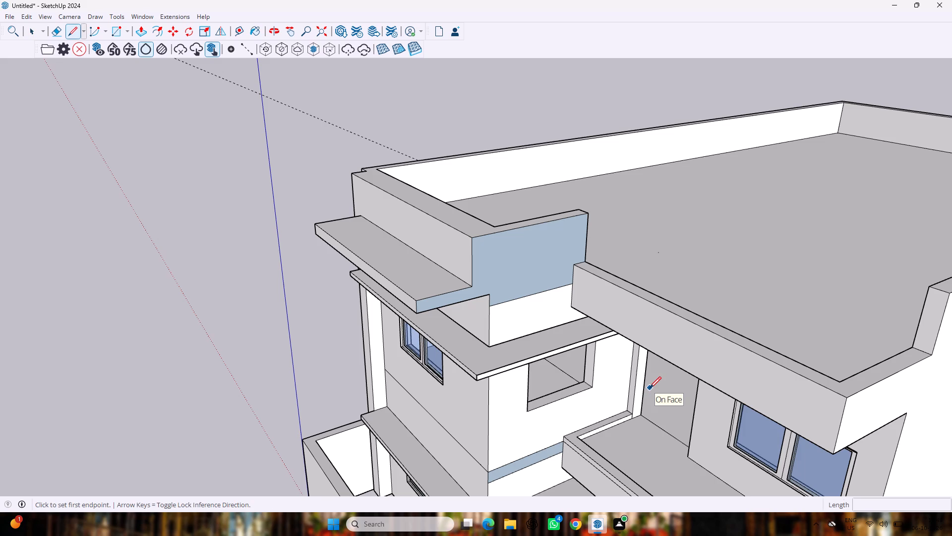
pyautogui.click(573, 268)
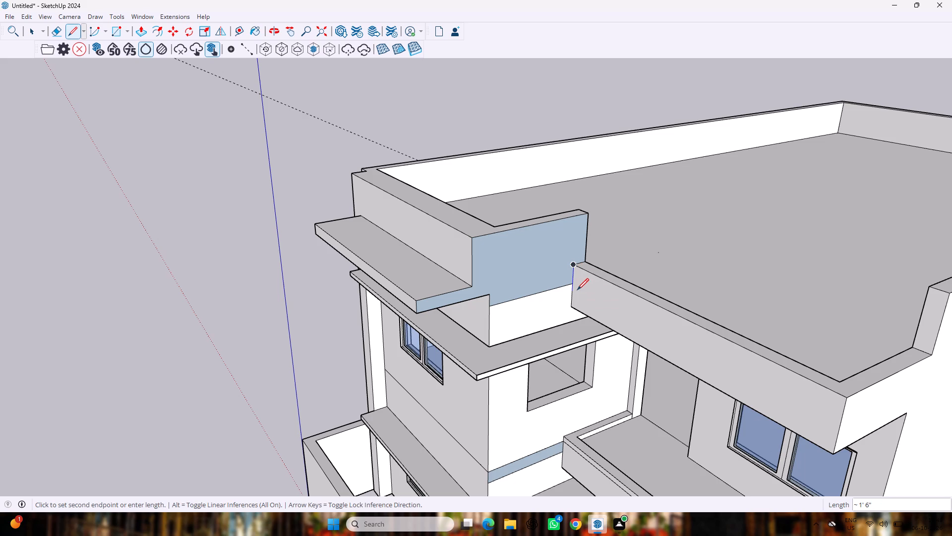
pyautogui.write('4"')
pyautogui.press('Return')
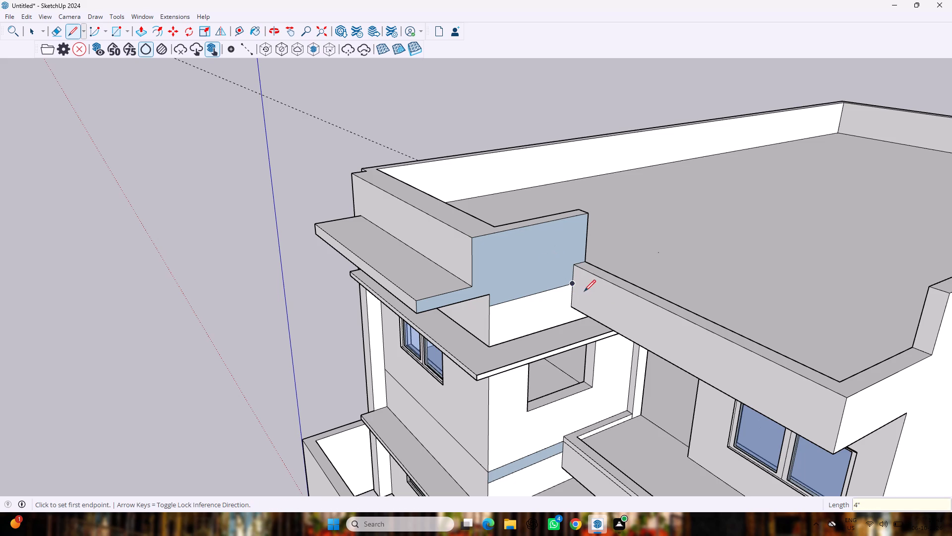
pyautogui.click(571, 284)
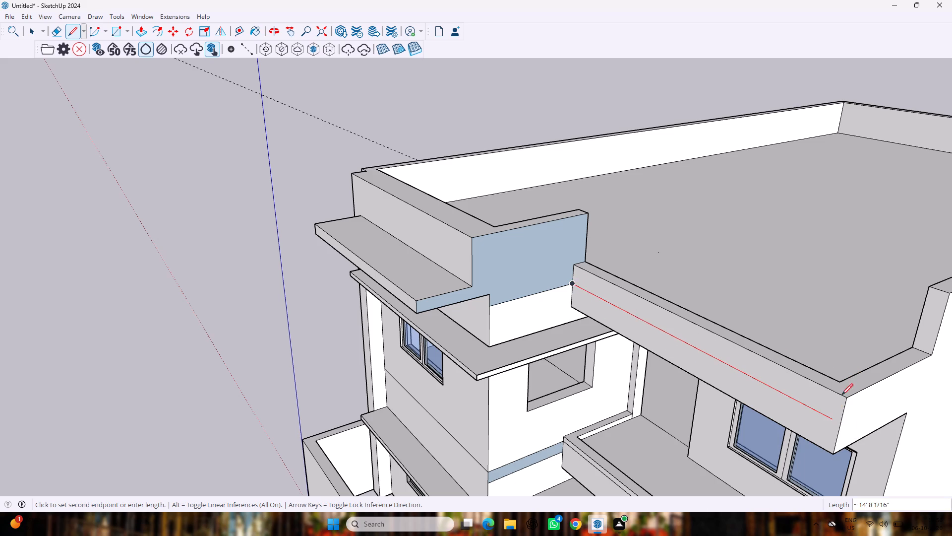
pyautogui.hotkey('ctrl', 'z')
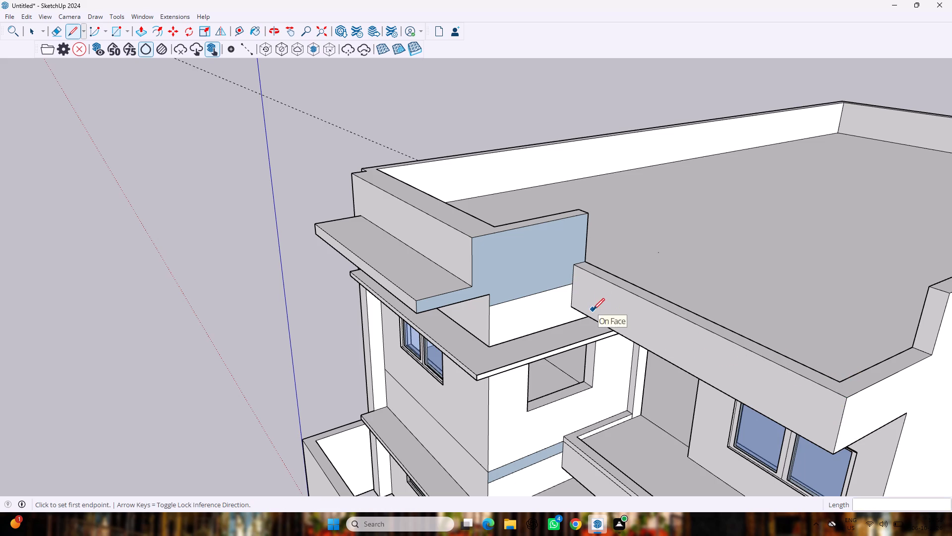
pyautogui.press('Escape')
# Place guides 4" below the raised roof border's top edge on the front face and on the side face.
pyautogui.press('t')
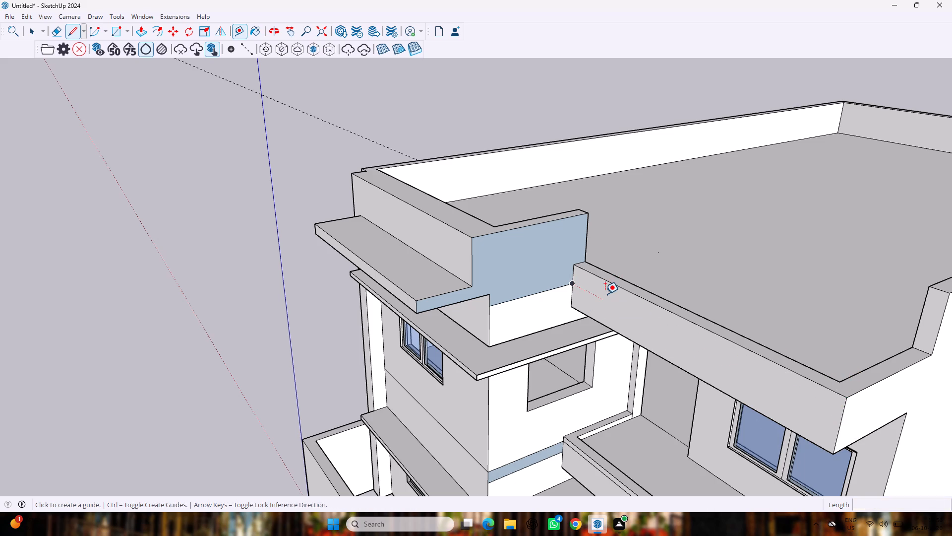
pyautogui.click(673, 315)
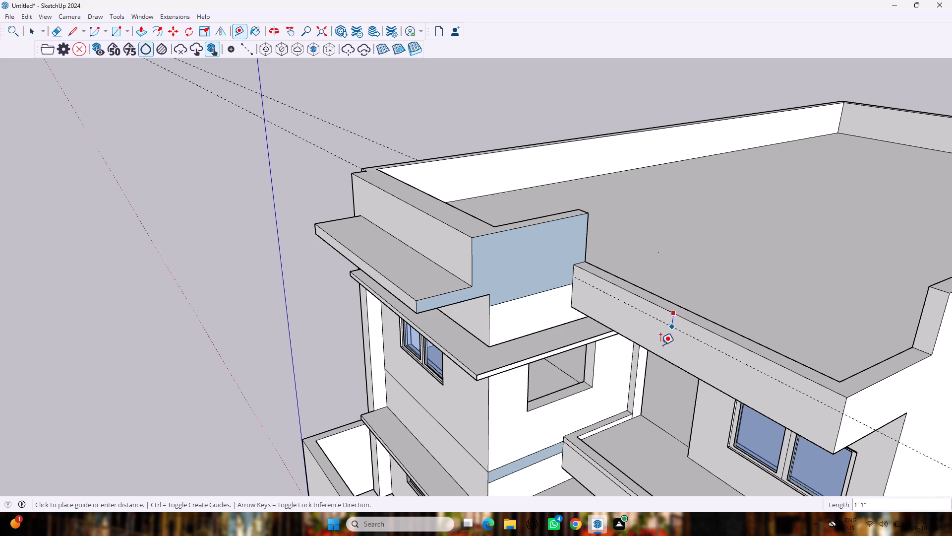
pyautogui.write('4"')
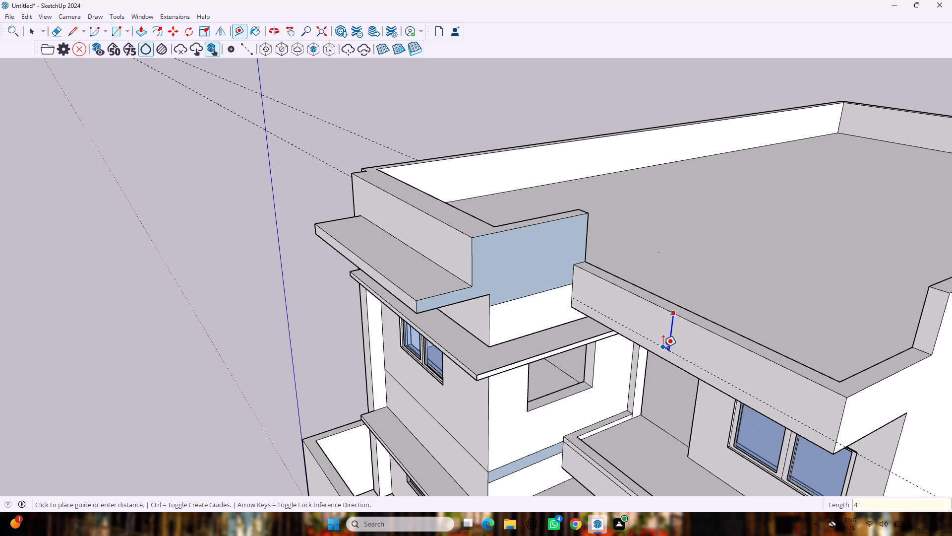
pyautogui.press('Return')
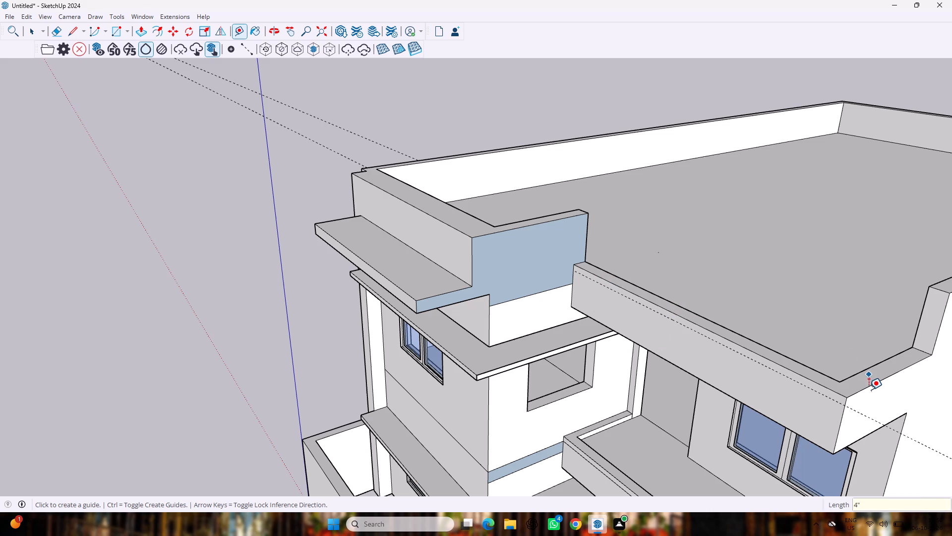
pyautogui.click(869, 389)
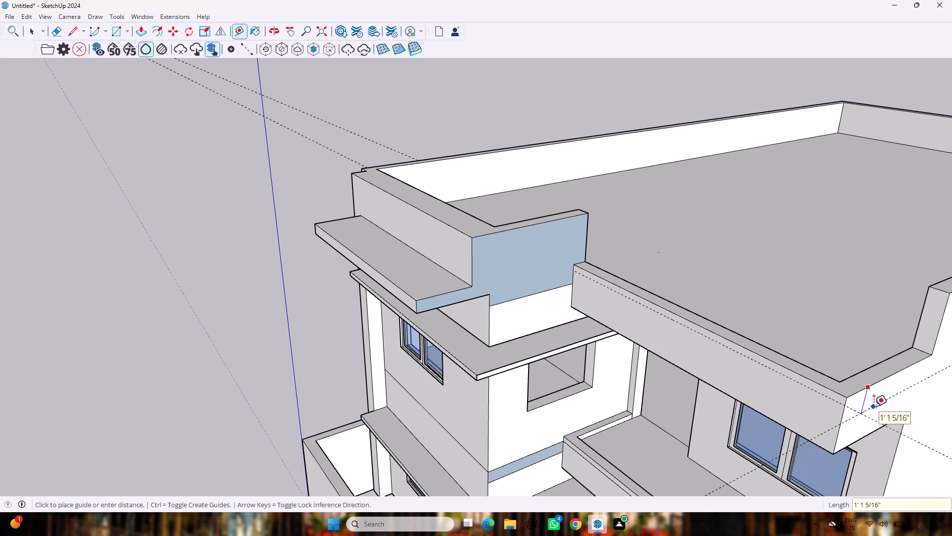
pyautogui.write('4"')
pyautogui.press('Return')
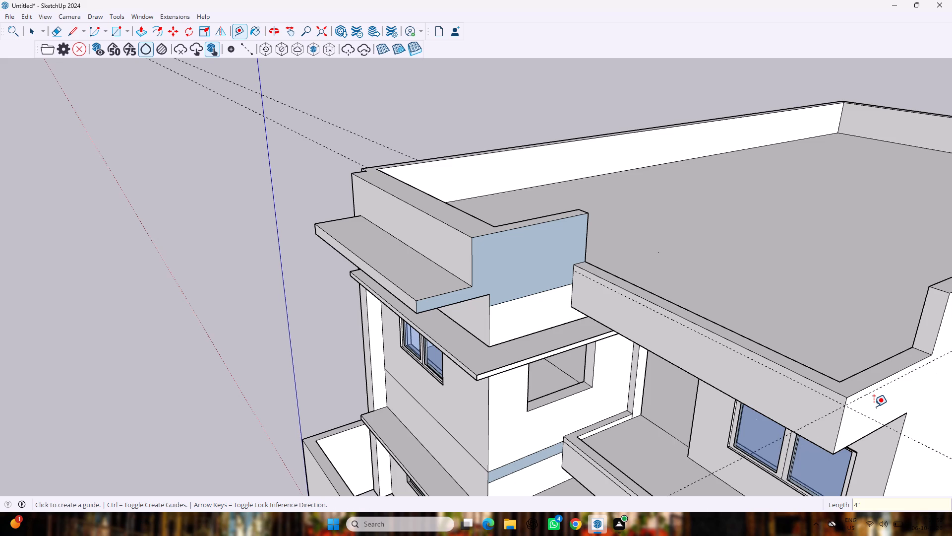
# Draw lines along the guides: 15' across the roof's front face and about 6' 1" along the side face.
pyautogui.press('space')
pyautogui.press('l')
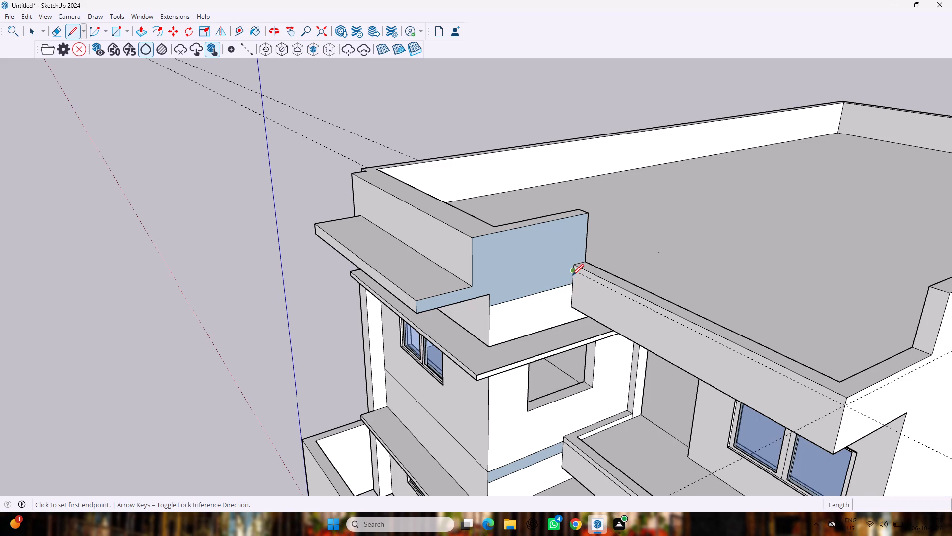
pyautogui.click(572, 273)
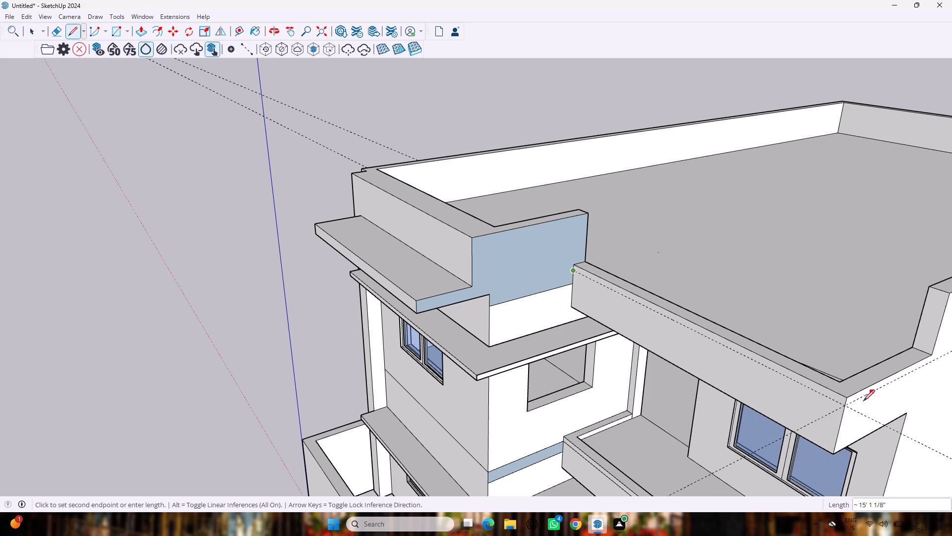
pyautogui.click(842, 406)
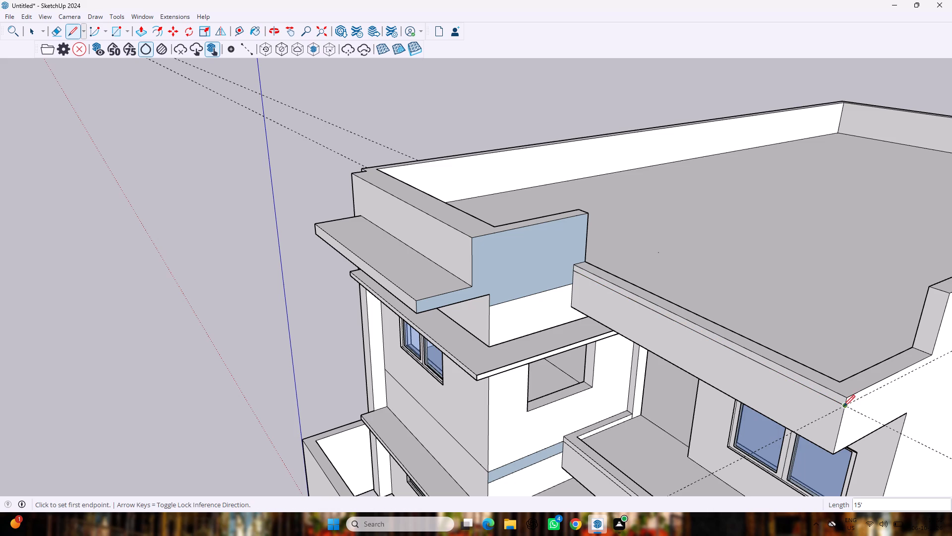
pyautogui.click(843, 407)
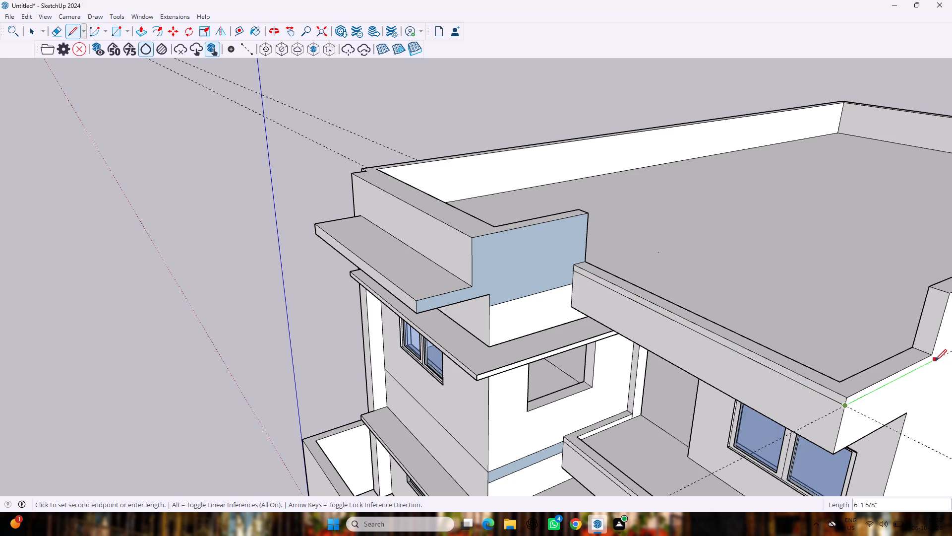
pyautogui.click(935, 361)
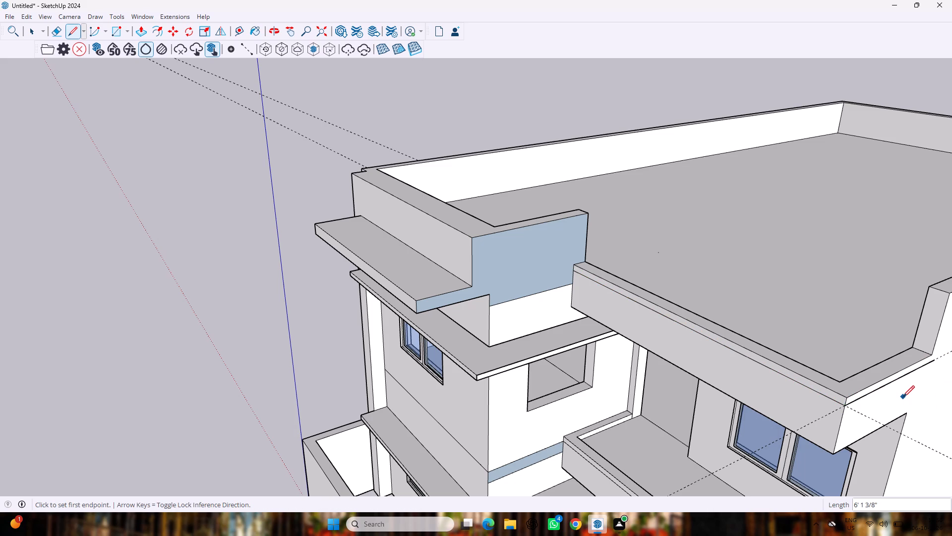
pyautogui.press('space')
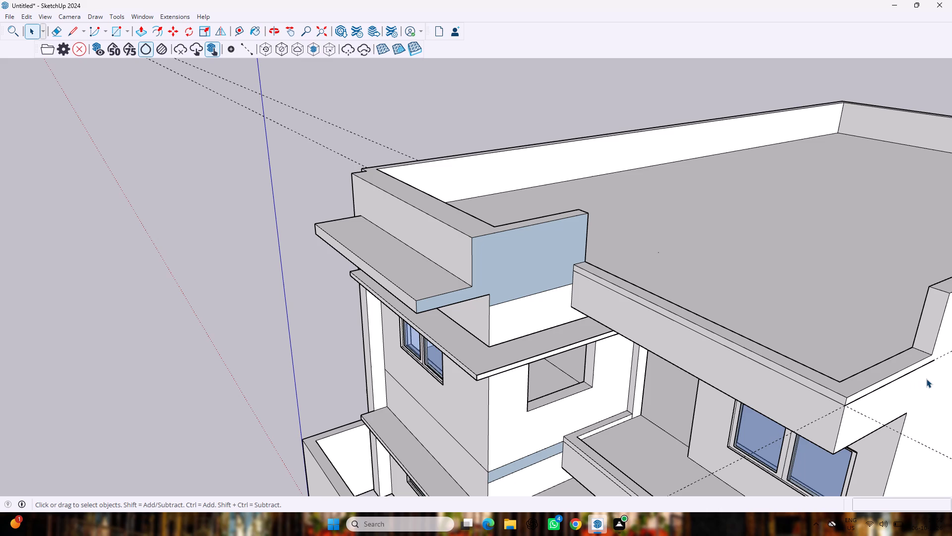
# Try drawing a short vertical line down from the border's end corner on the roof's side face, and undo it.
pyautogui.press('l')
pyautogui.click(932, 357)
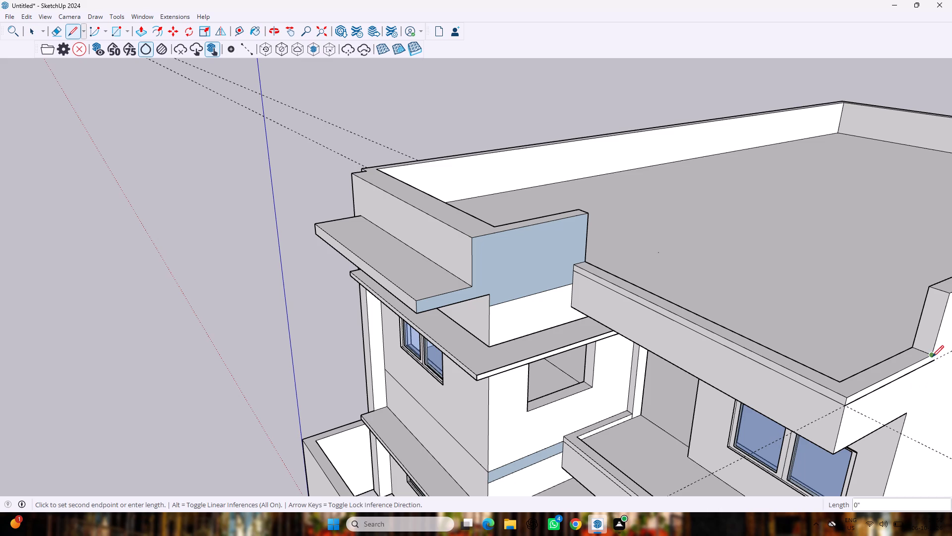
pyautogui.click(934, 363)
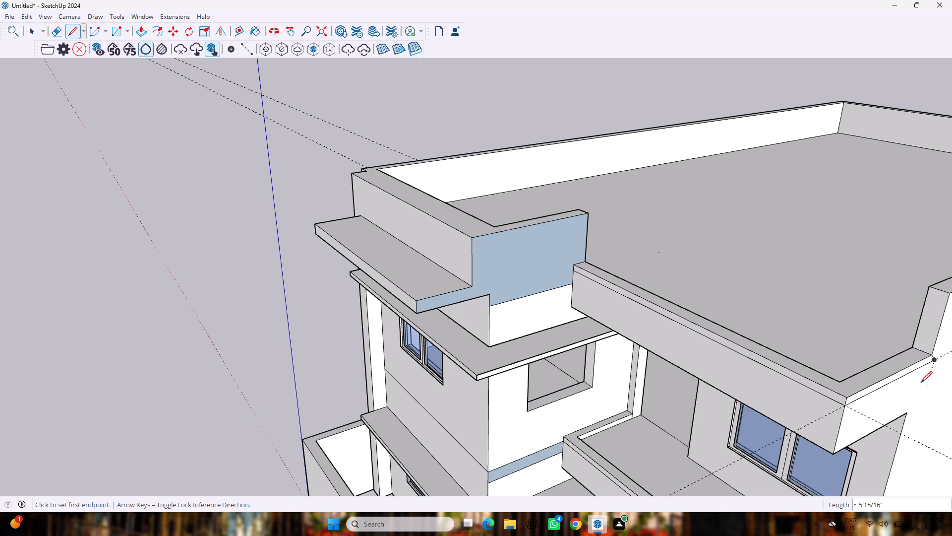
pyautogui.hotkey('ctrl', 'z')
# Draw a vertical line about 4" long from the border's end corner down to the lower line on the roof's side face.
pyautogui.scroll(17, 939, 360)
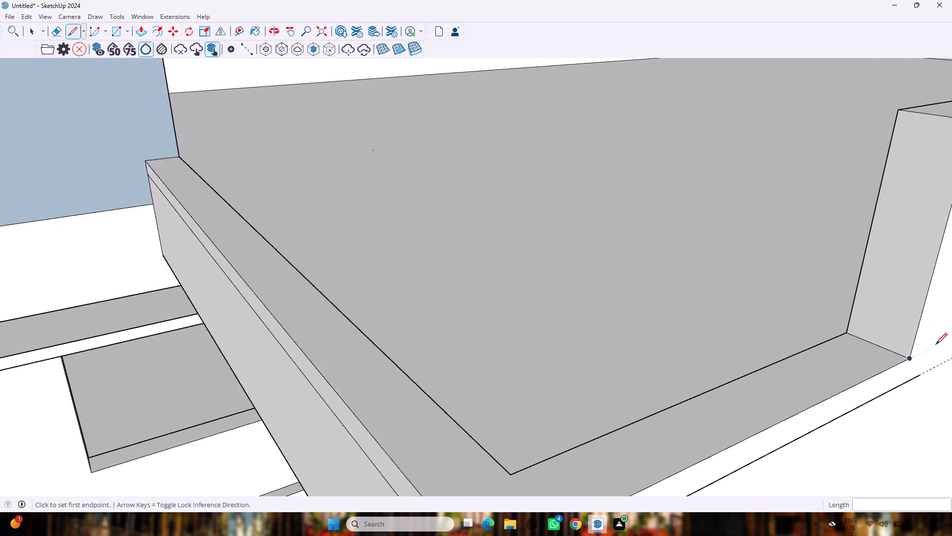
pyautogui.scroll(2, 907, 358)
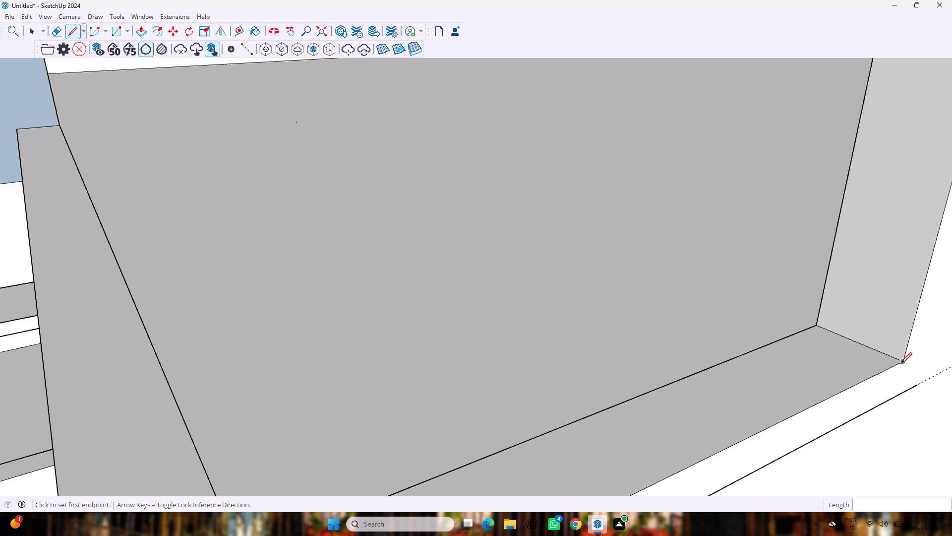
pyautogui.click(900, 363)
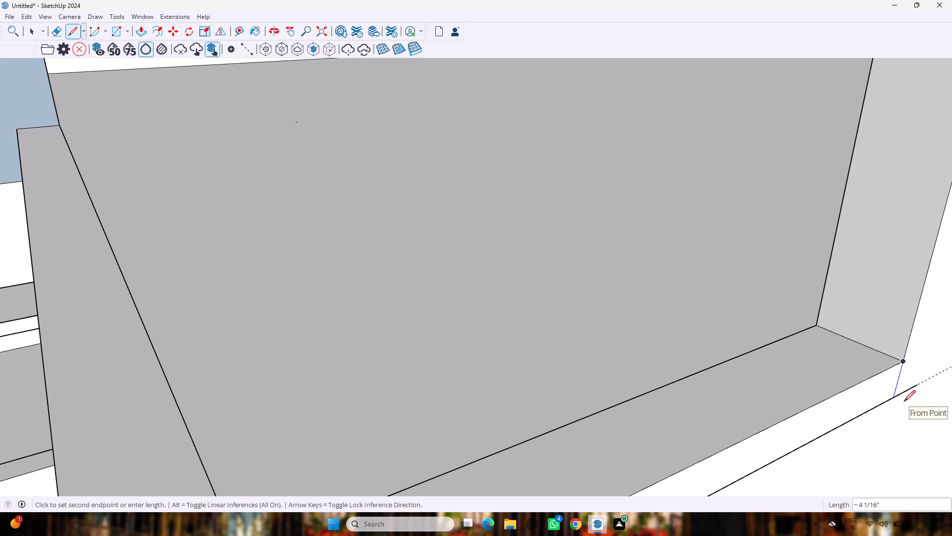
pyautogui.click(904, 402)
# Erase the leftover line end past the new vertical line and the guides along the roof's side and front faces.
pyautogui.scroll(-5, 944, 427)
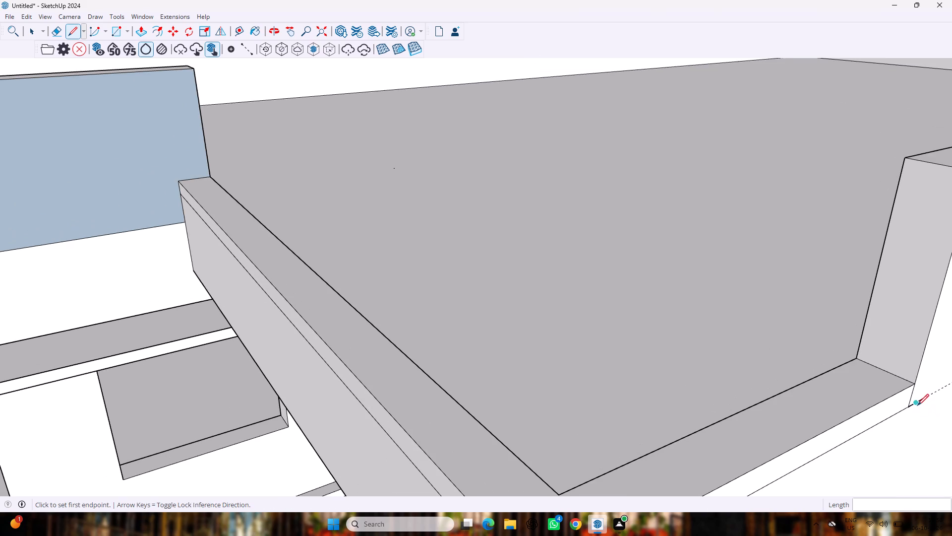
pyautogui.press('space')
pyautogui.press('e')
pyautogui.moveTo(920, 393); pyautogui.dragTo(920, 399)
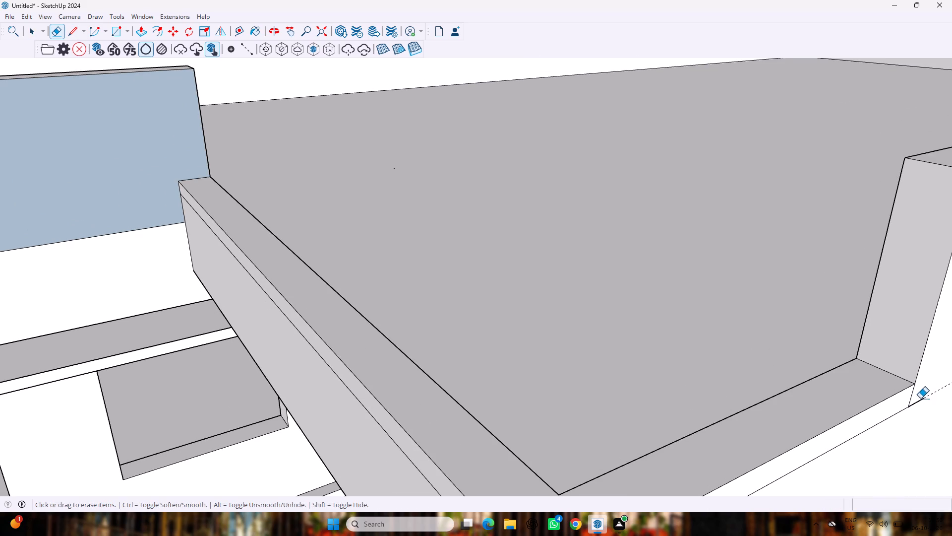
pyautogui.moveTo(920, 399); pyautogui.dragTo(922, 416)
pyautogui.scroll(-14, 927, 411)
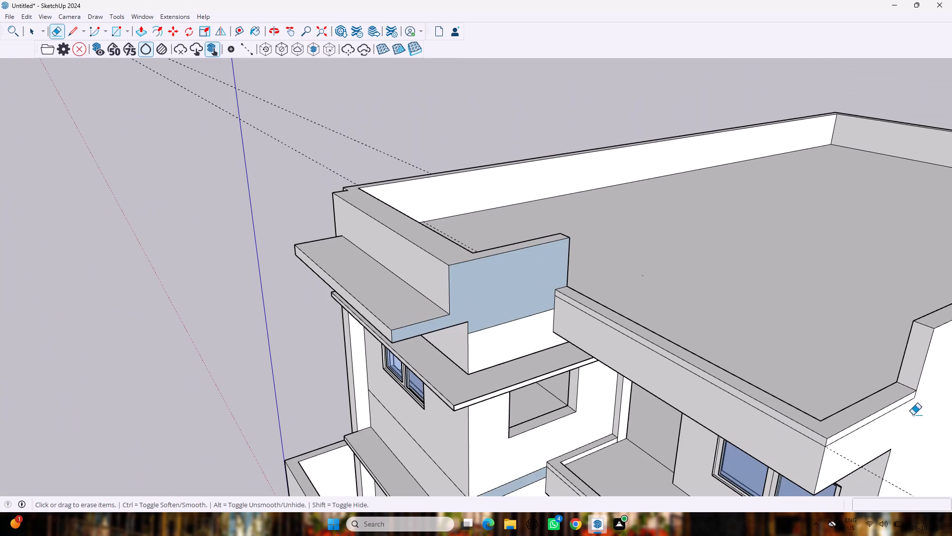
pyautogui.moveTo(849, 465); pyautogui.dragTo(856, 457)
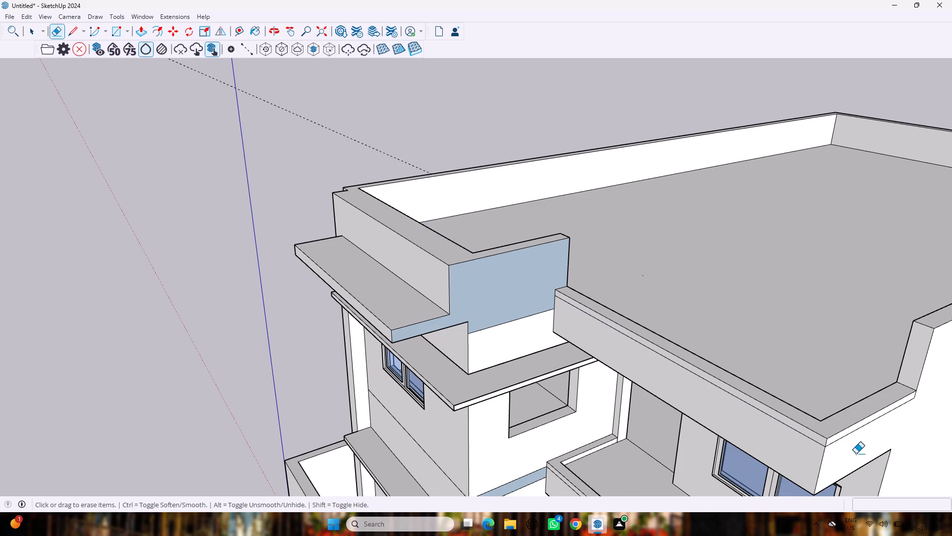
# Push/Pull the narrow strip along the roof's front face outward by about 2 7/16".
pyautogui.scroll(-9, 856, 454)
pyautogui.moveTo(919, 493); pyautogui.dragTo(868, 425, button='middle')
pyautogui.scroll(-3, 873, 430)
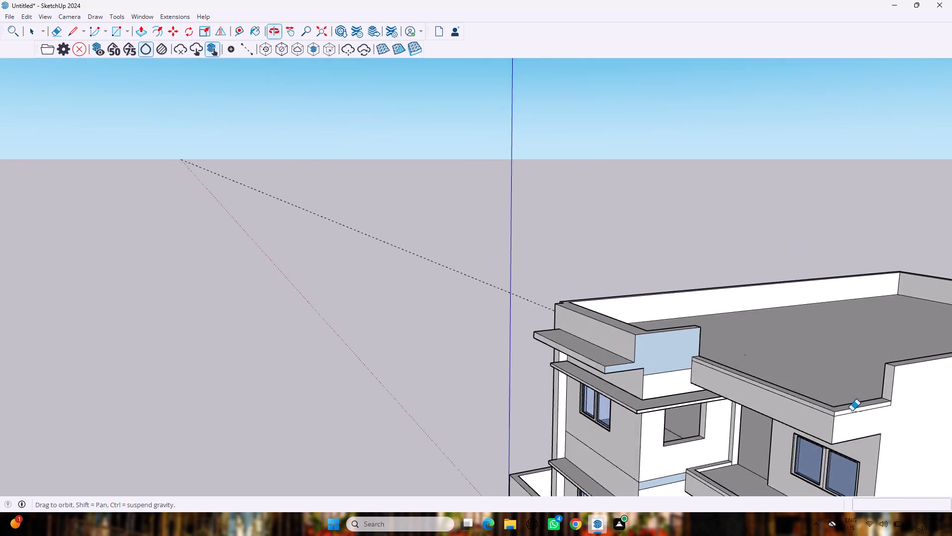
pyautogui.scroll(-8, 852, 411)
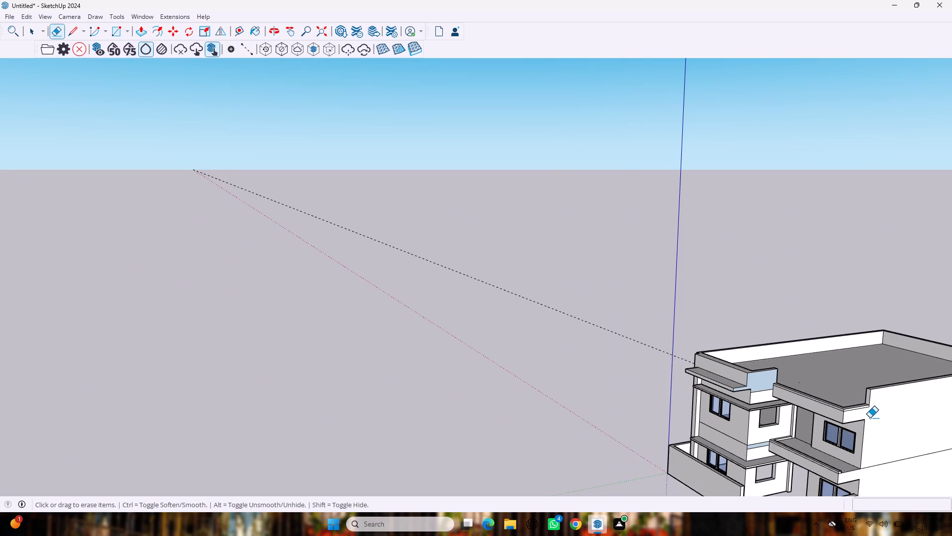
pyautogui.press('space')
pyautogui.write('p')
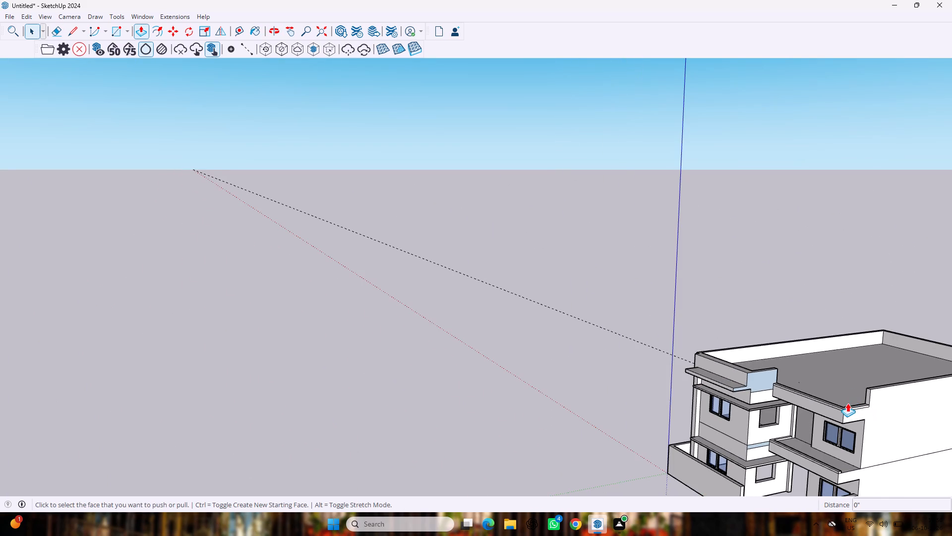
pyautogui.scroll(13, 828, 402)
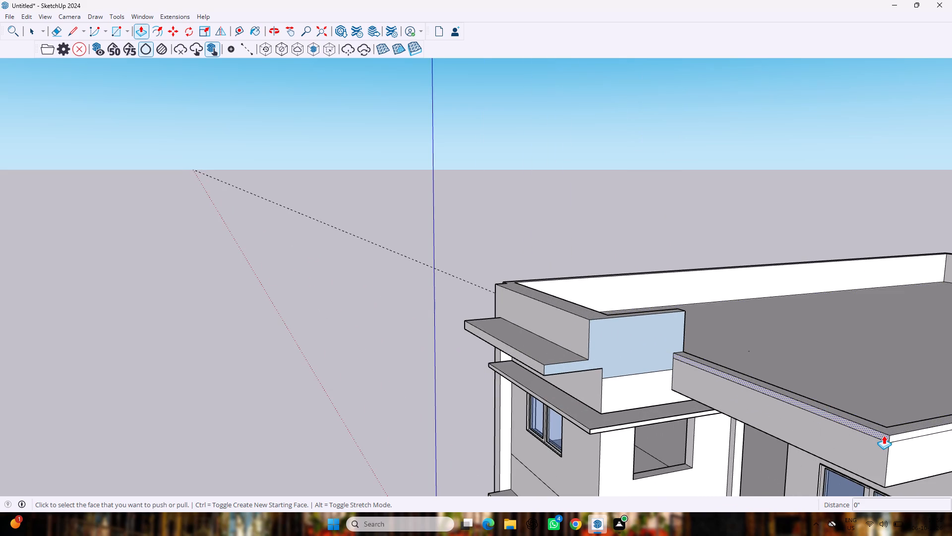
pyautogui.click(875, 433)
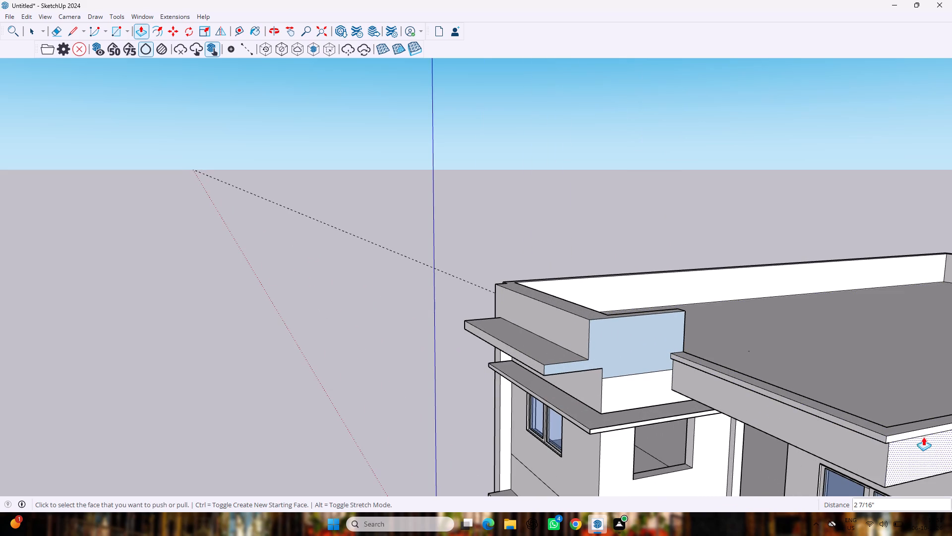
# Push/Pull the matching strip on the roof's side face outward by about 1 1/2".
pyautogui.moveTo(911, 431); pyautogui.dragTo(914, 436)
pyautogui.press('Escape')
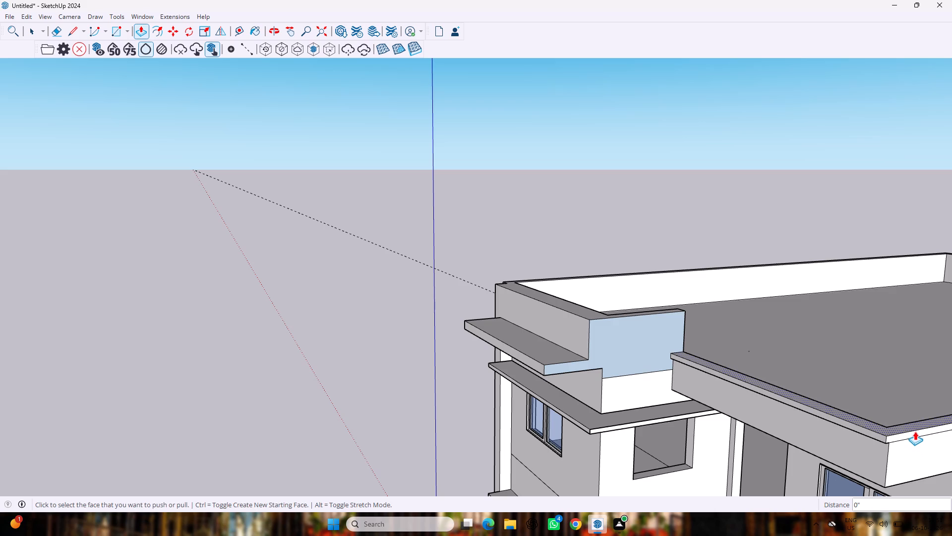
pyautogui.moveTo(915, 433); pyautogui.dragTo(915, 434)
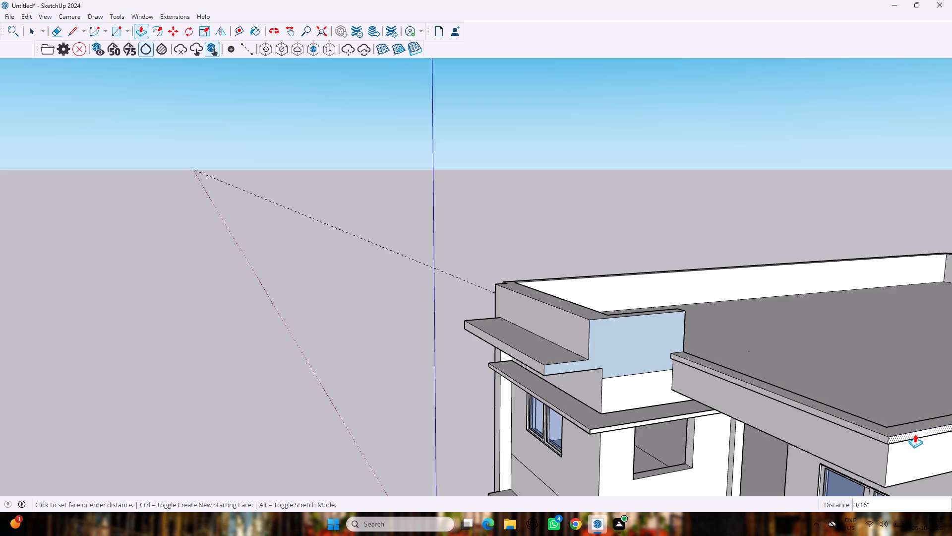
pyautogui.moveTo(915, 434); pyautogui.dragTo(916, 438)
# Push/Pull the narrow strip along the upper-floor balcony's front face outward by about 4 7/8".
pyautogui.scroll(-9, 902, 411)
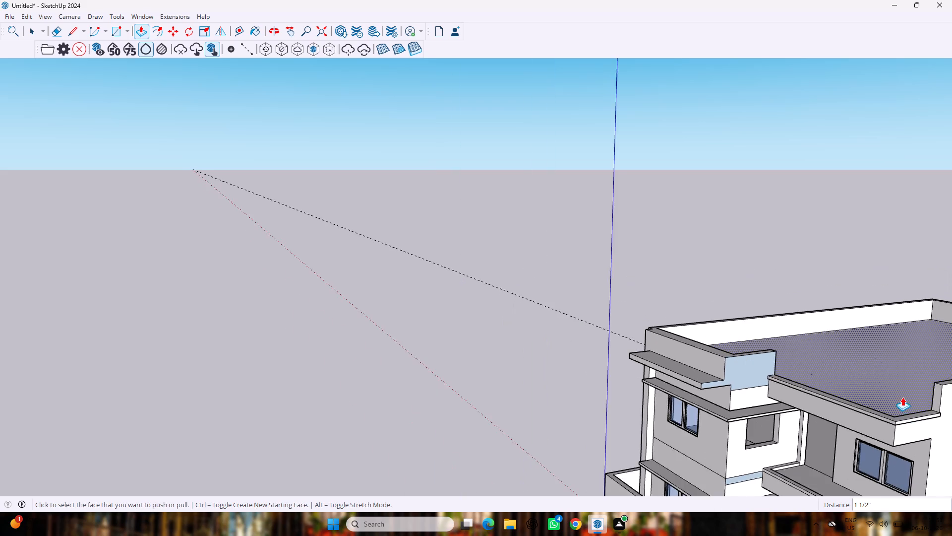
pyautogui.scroll(-3, 902, 397)
pyautogui.scroll(-4, 896, 448)
pyautogui.scroll(6, 910, 481)
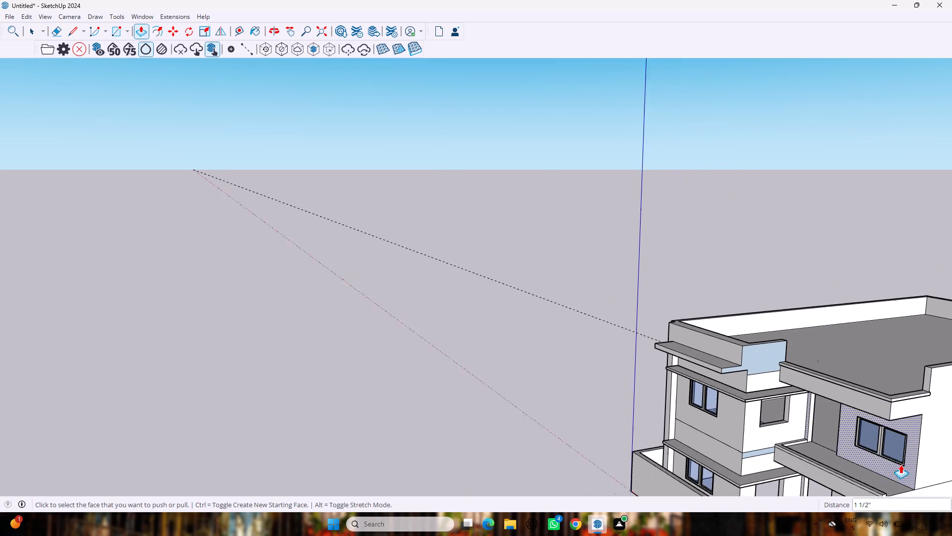
pyautogui.scroll(3, 875, 463)
pyautogui.scroll(-7, 767, 439)
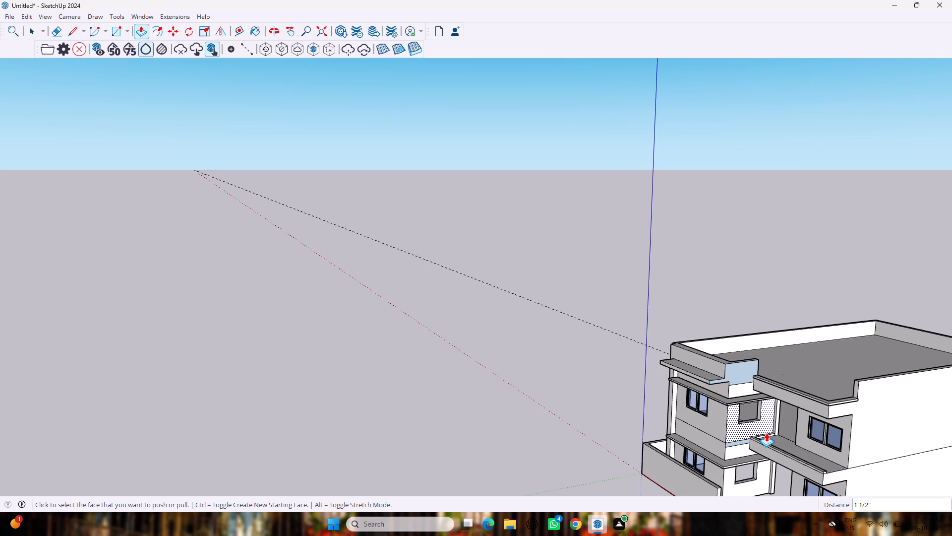
pyautogui.scroll(4, 738, 449)
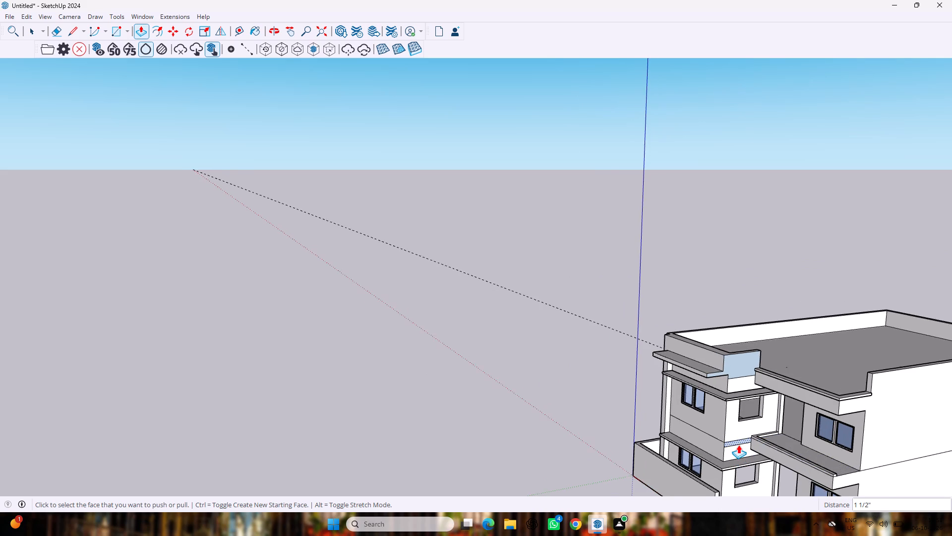
pyautogui.moveTo(743, 449); pyautogui.dragTo(907, 452, button='middle')
pyautogui.scroll(5, 713, 441)
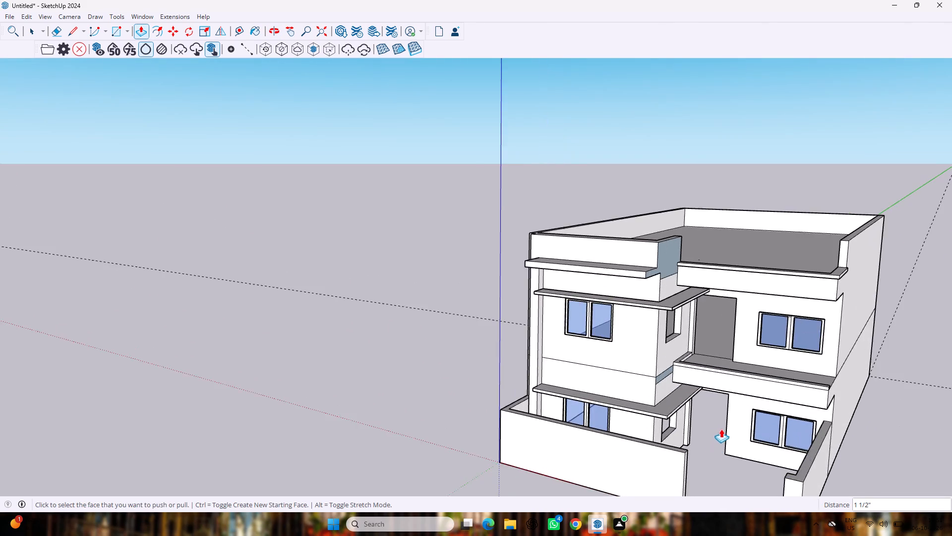
pyautogui.scroll(6, 721, 429)
pyautogui.scroll(-6, 732, 416)
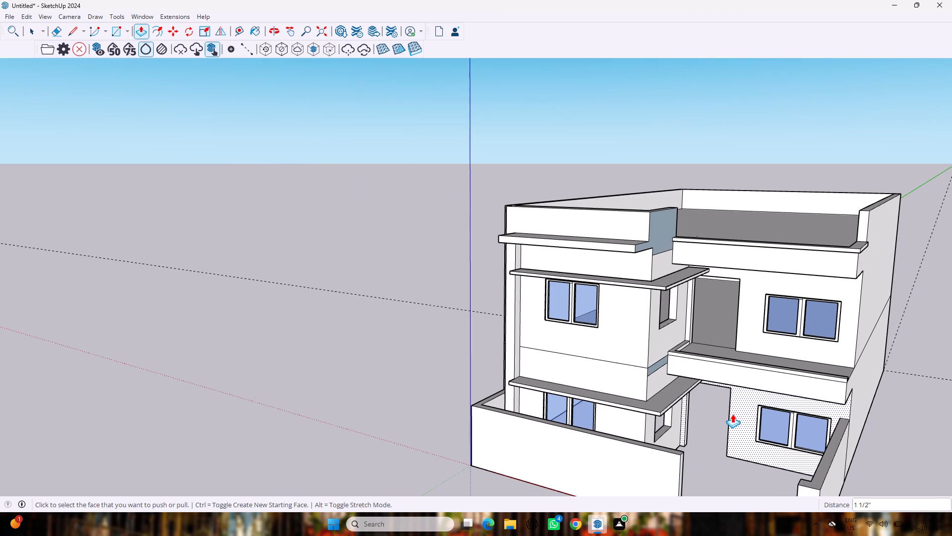
pyautogui.scroll(5, 766, 387)
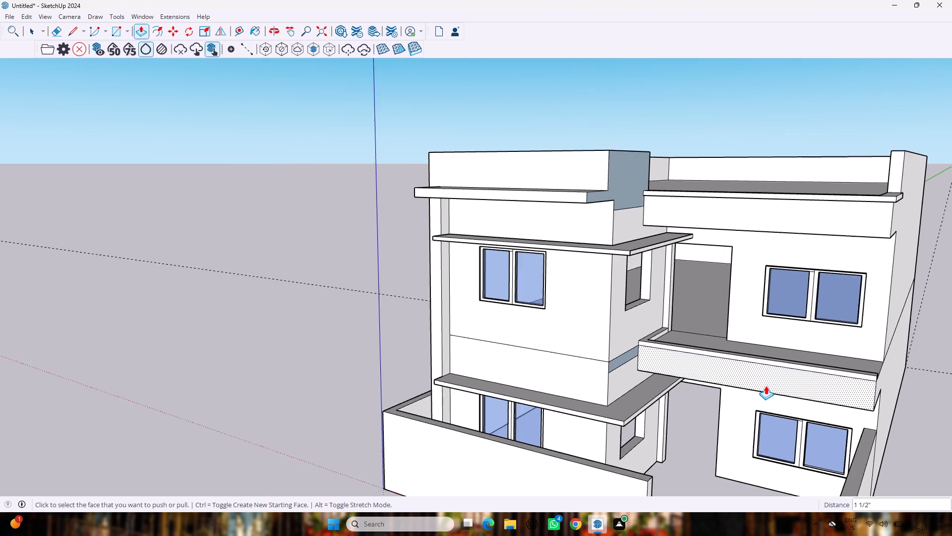
pyautogui.scroll(3, 766, 386)
pyautogui.moveTo(794, 351); pyautogui.dragTo(794, 362)
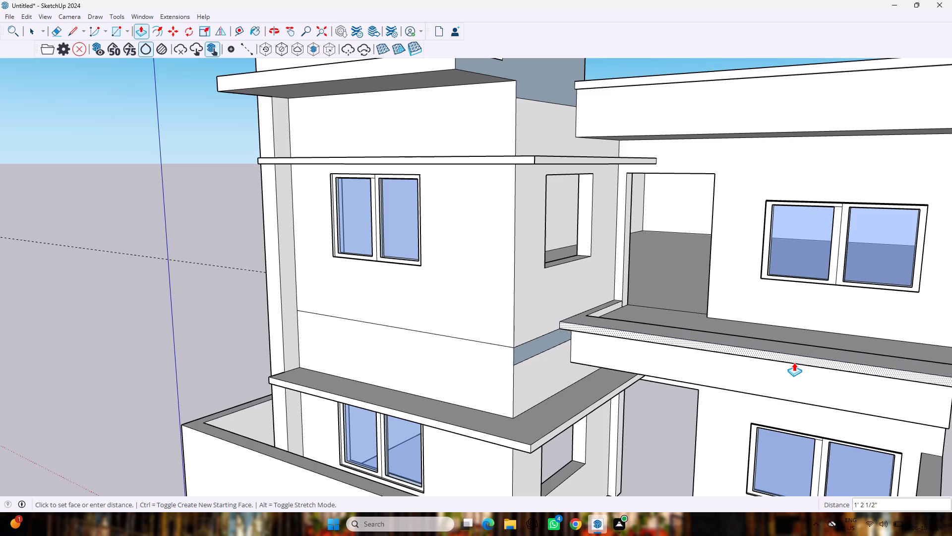
pyautogui.moveTo(794, 362); pyautogui.dragTo(798, 358)
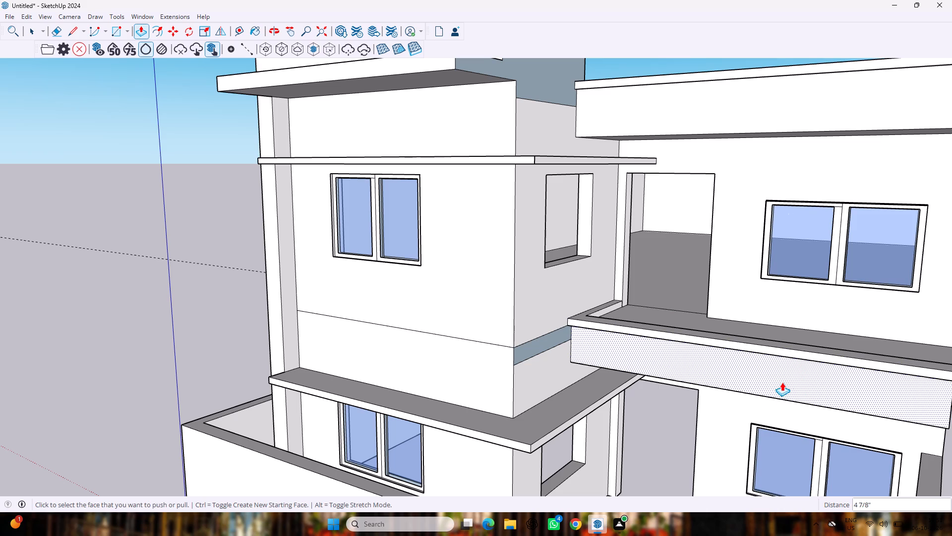
# Draw a rectangle about 4' by 5" on top of the boundary wall, starting at its outer corner against the house.
pyautogui.scroll(-10, 704, 365)
pyautogui.moveTo(897, 451); pyautogui.dragTo(833, 441, button='middle')
pyautogui.press('space')
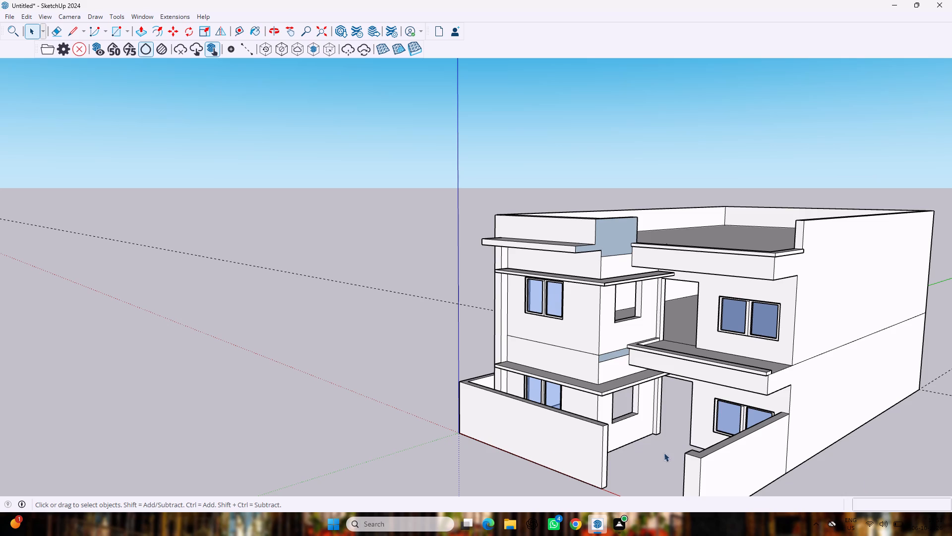
pyautogui.press('r')
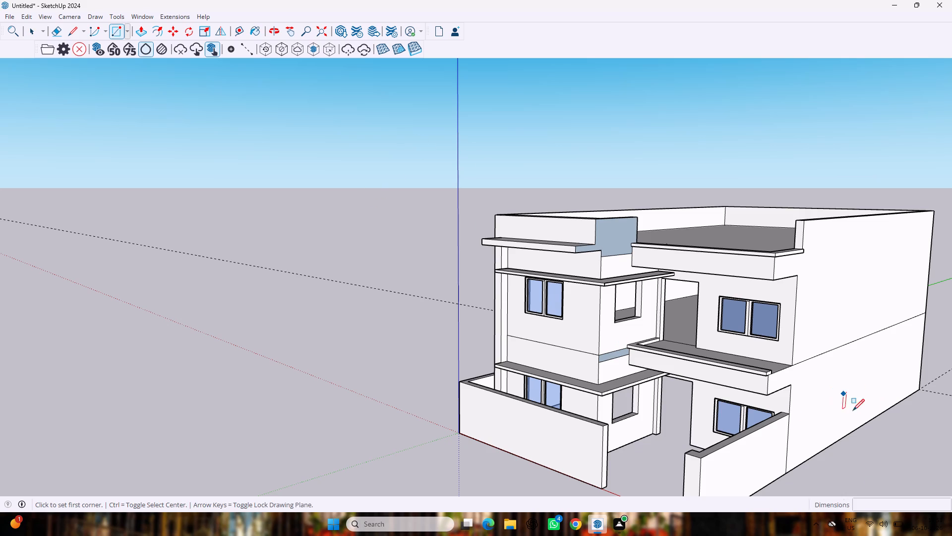
pyautogui.scroll(10, 771, 414)
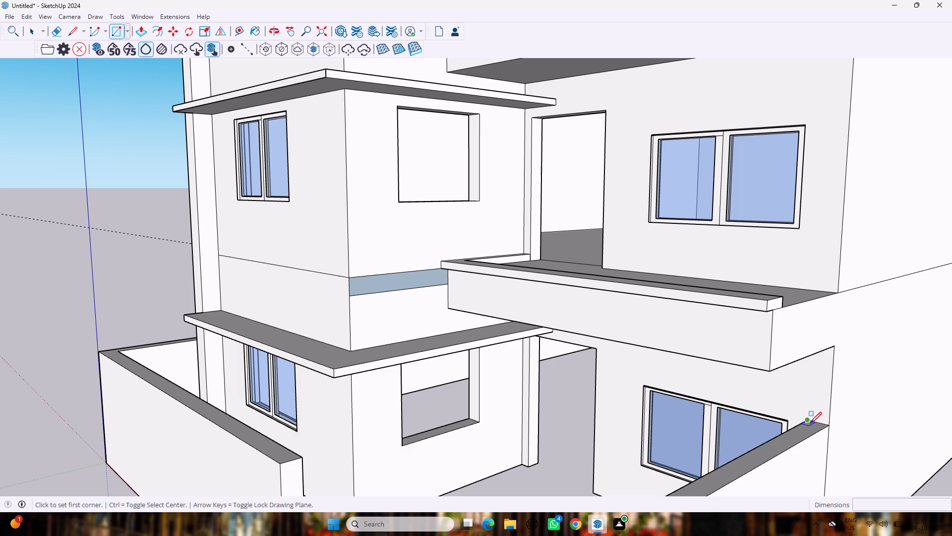
pyautogui.scroll(4, 821, 421)
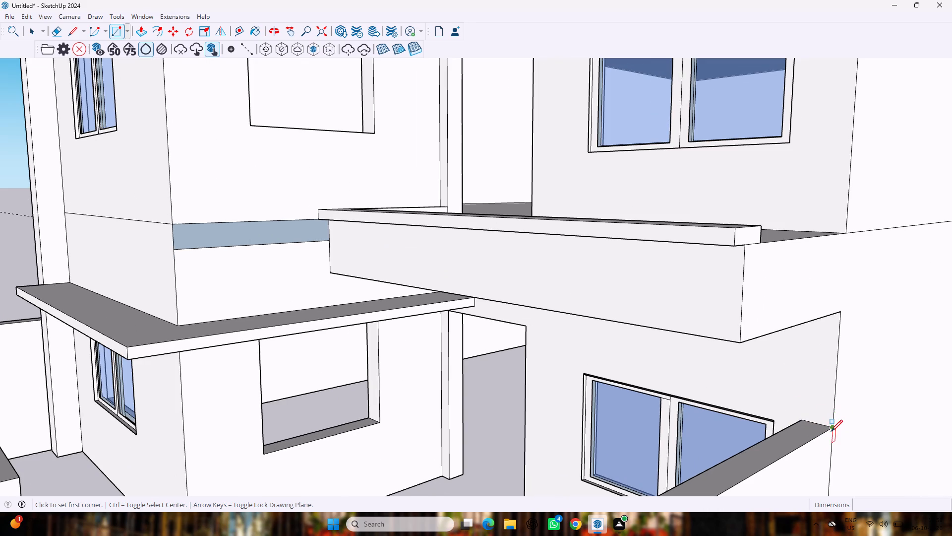
pyautogui.moveTo(831, 427); pyautogui.dragTo(826, 427)
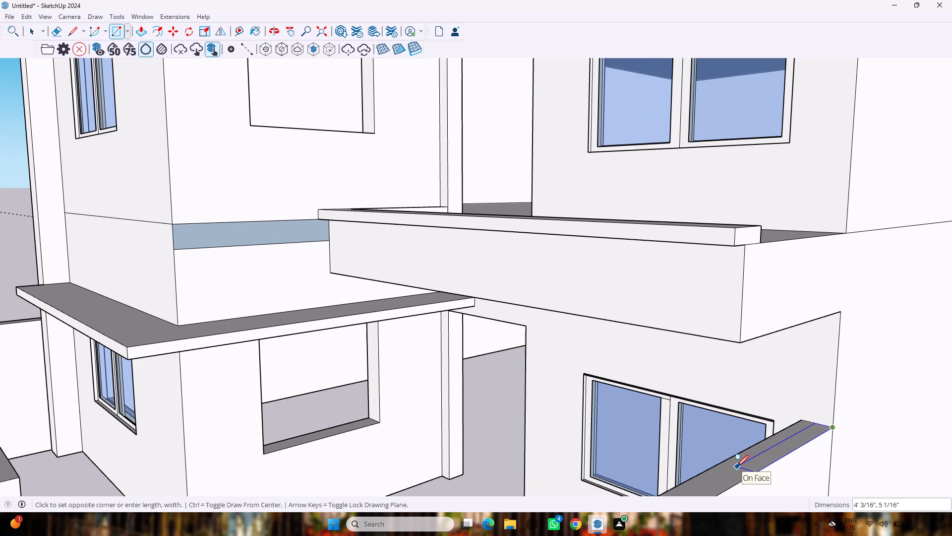
pyautogui.click(737, 467)
pyautogui.scroll(-12, 765, 458)
pyautogui.scroll(1, 763, 437)
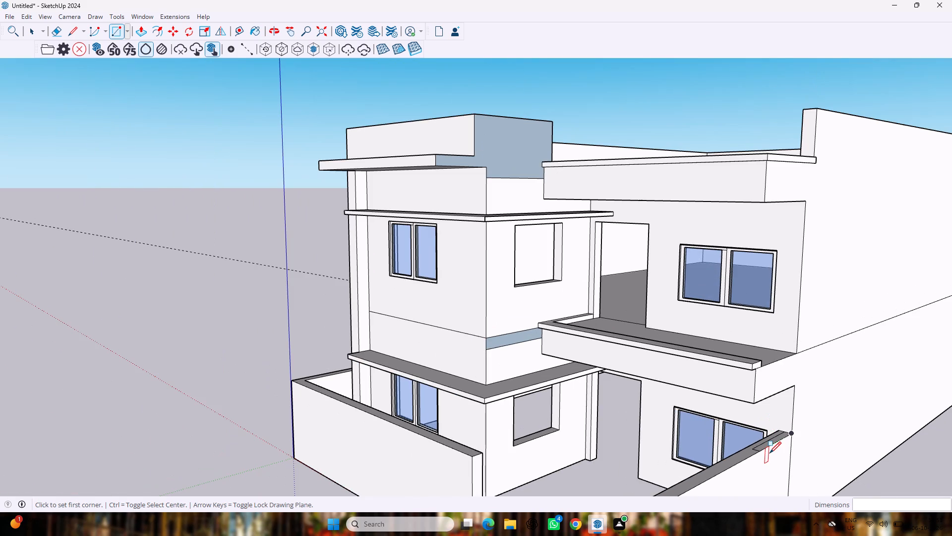
# Push/Pull the rectangle on the boundary wall up by about 2' 10 1/2" towards the balcony.
pyautogui.press('p')
pyautogui.scroll(7, 765, 433)
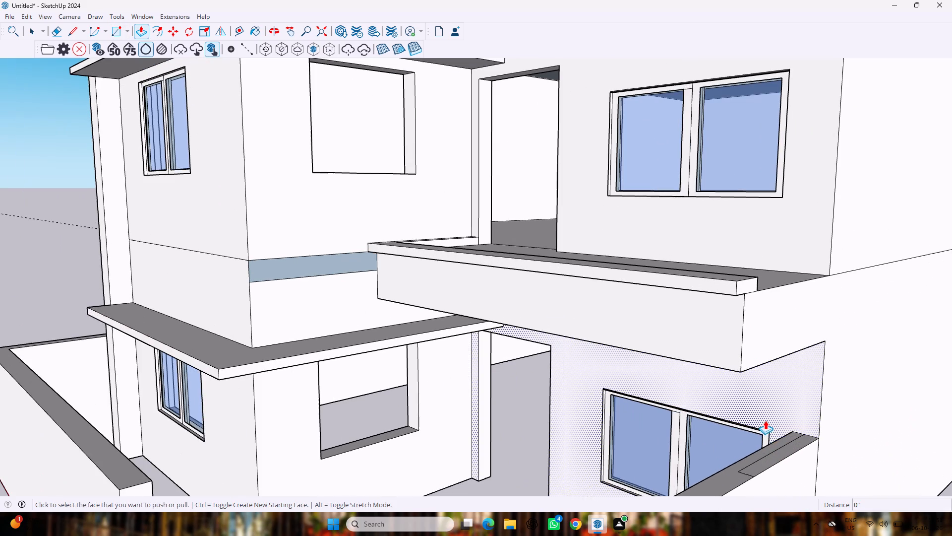
pyautogui.moveTo(779, 452); pyautogui.dragTo(784, 427)
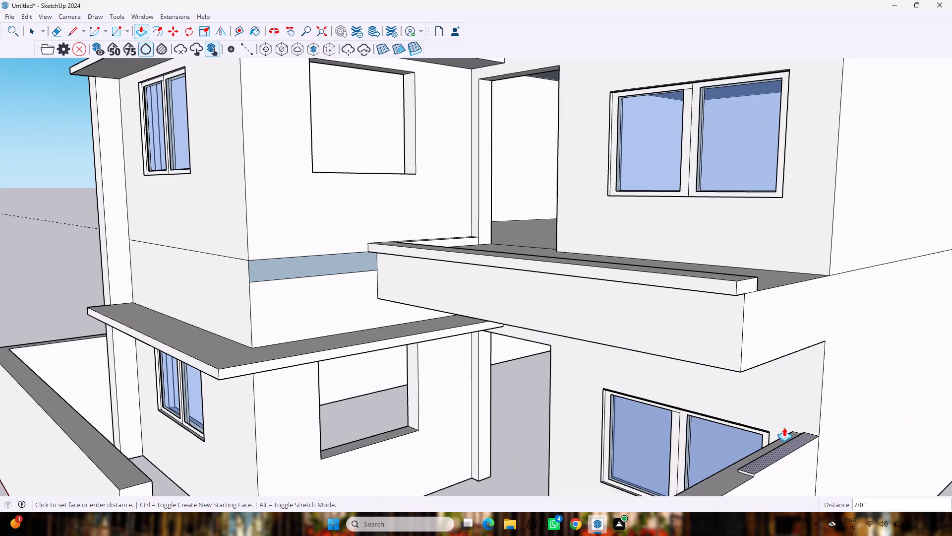
pyautogui.moveTo(784, 427); pyautogui.dragTo(785, 250)
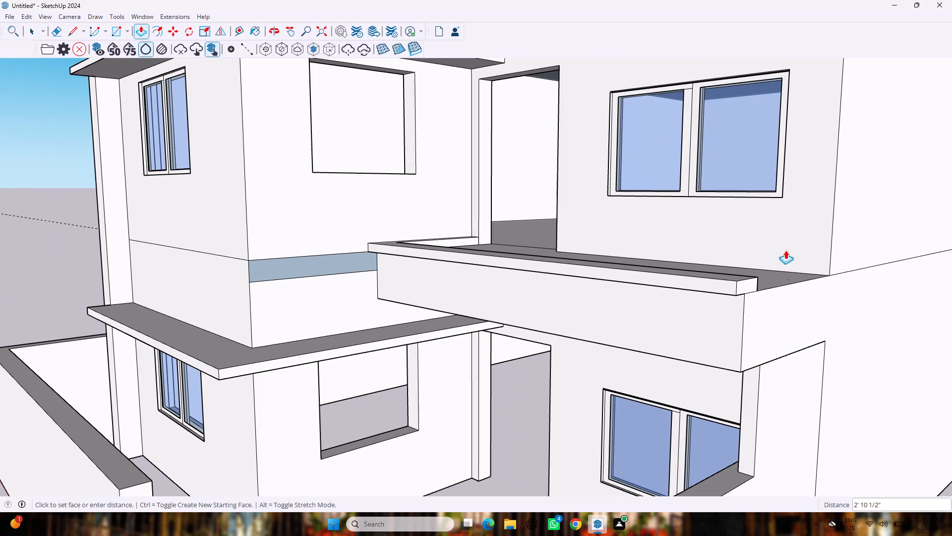
pyautogui.moveTo(785, 250); pyautogui.dragTo(788, 239)
pyautogui.scroll(-13, 788, 239)
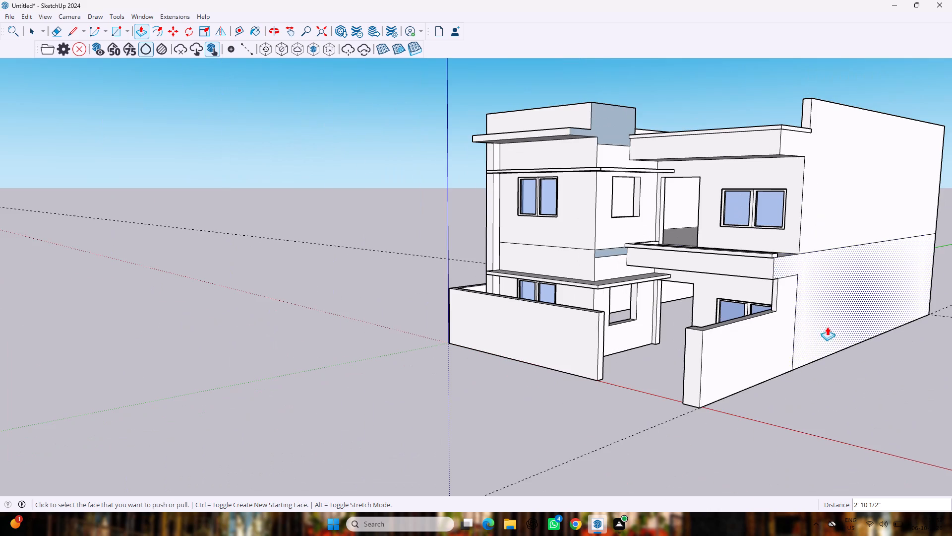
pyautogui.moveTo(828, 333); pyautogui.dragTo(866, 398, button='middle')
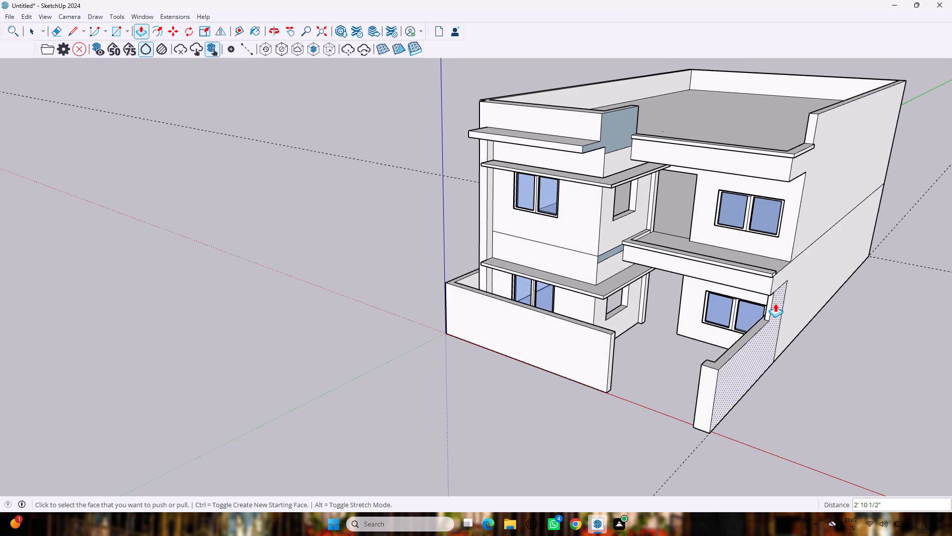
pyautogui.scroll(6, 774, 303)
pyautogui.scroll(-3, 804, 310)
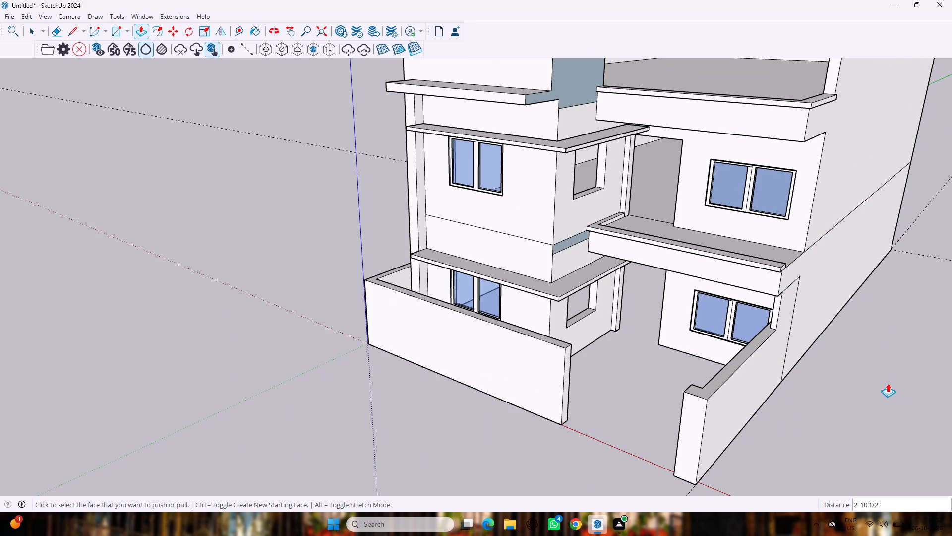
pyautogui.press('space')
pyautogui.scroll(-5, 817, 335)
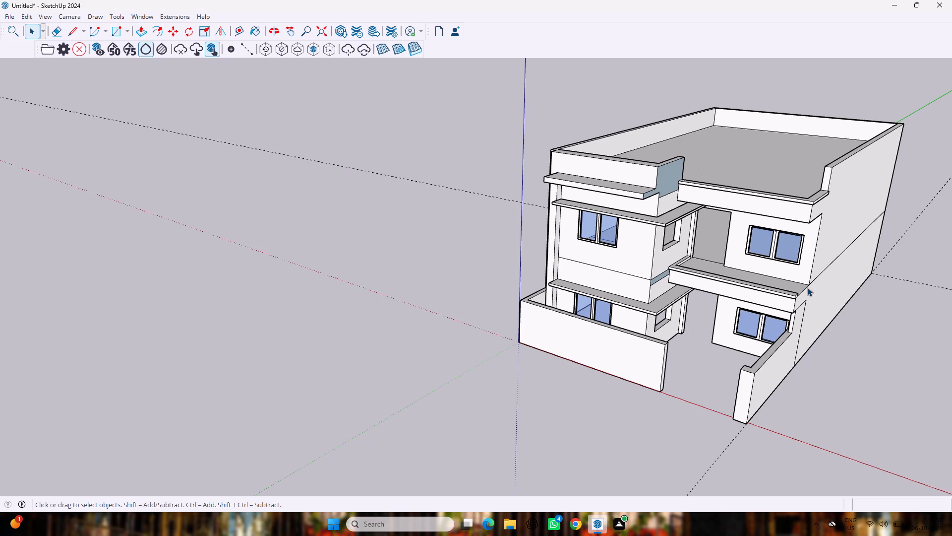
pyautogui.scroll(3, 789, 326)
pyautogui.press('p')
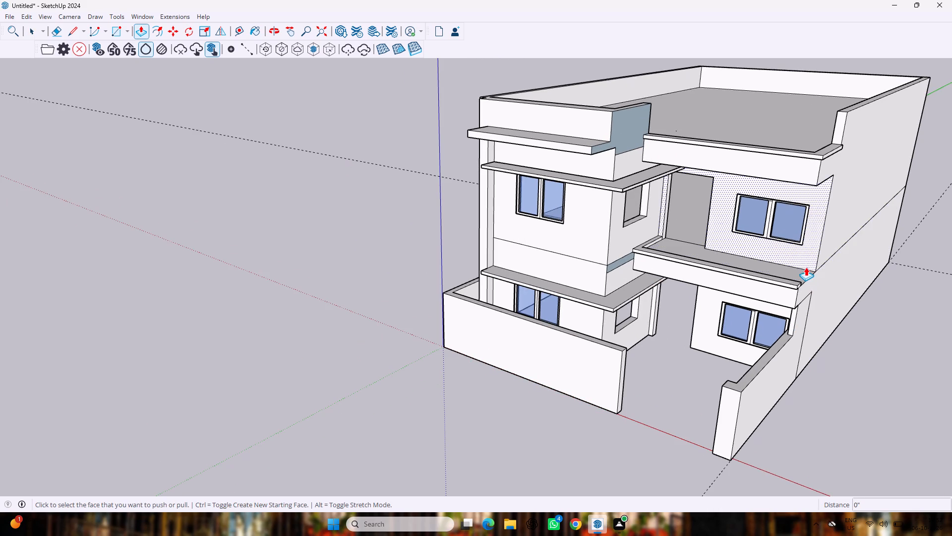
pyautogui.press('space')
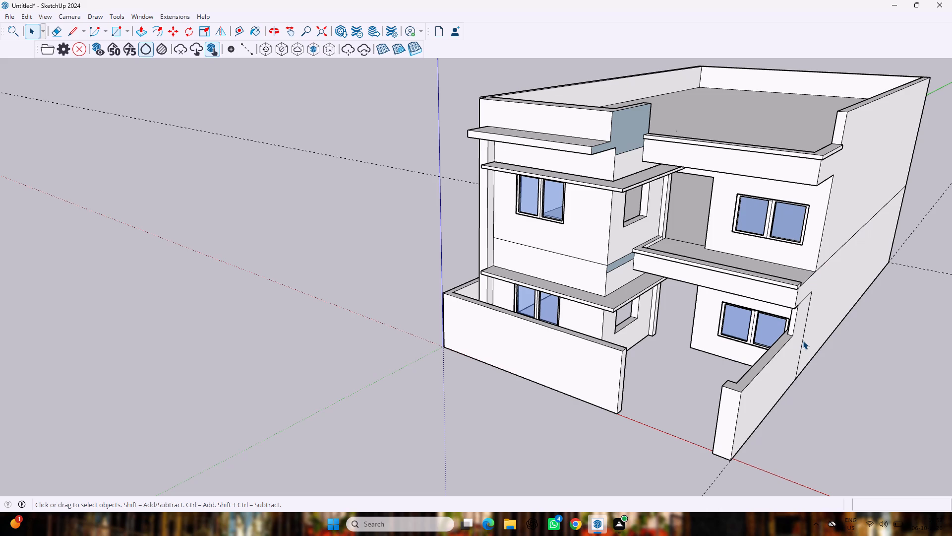
# Draw a rectangle about 3' 5 7/8" by 7 13/16" on the balcony floor's open side, starting at the corner against the house wall.
pyautogui.press('r')
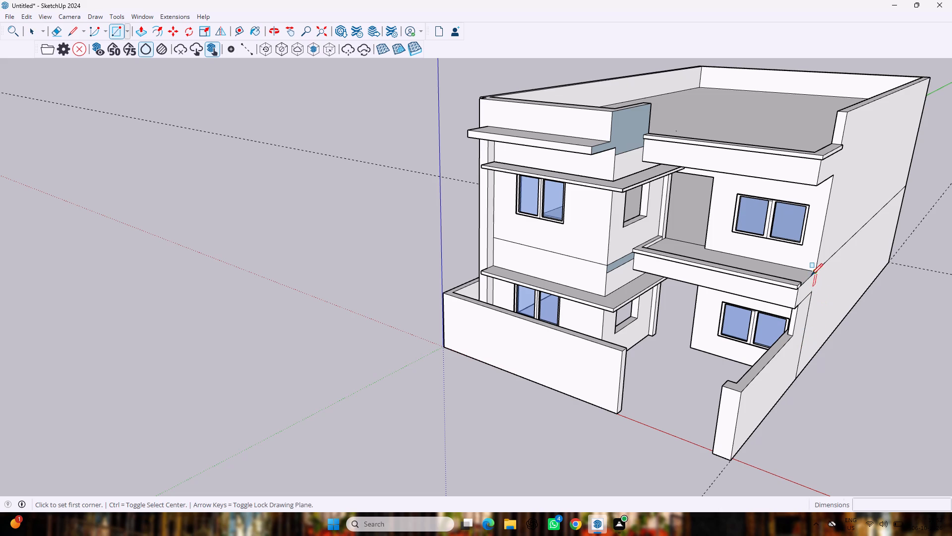
pyautogui.click(813, 271)
pyautogui.scroll(9, 798, 284)
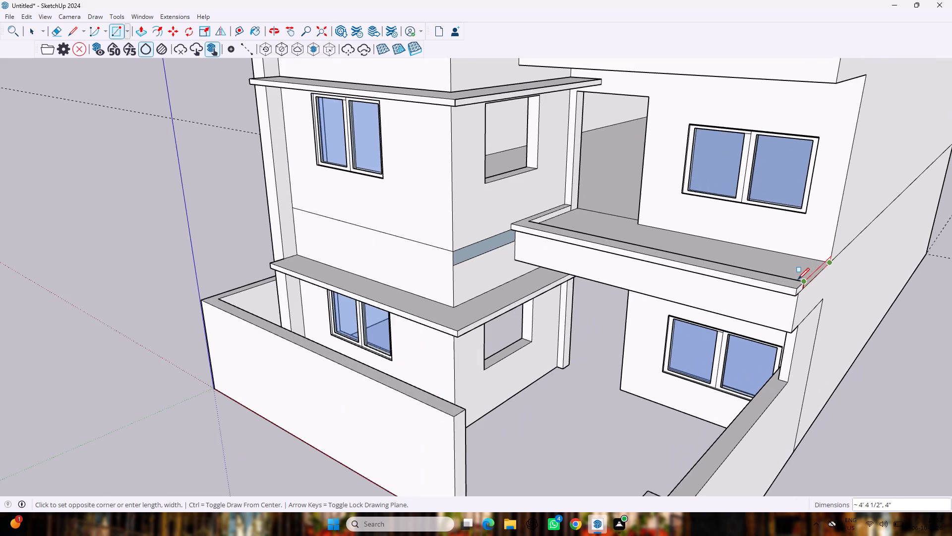
pyautogui.scroll(2, 798, 279)
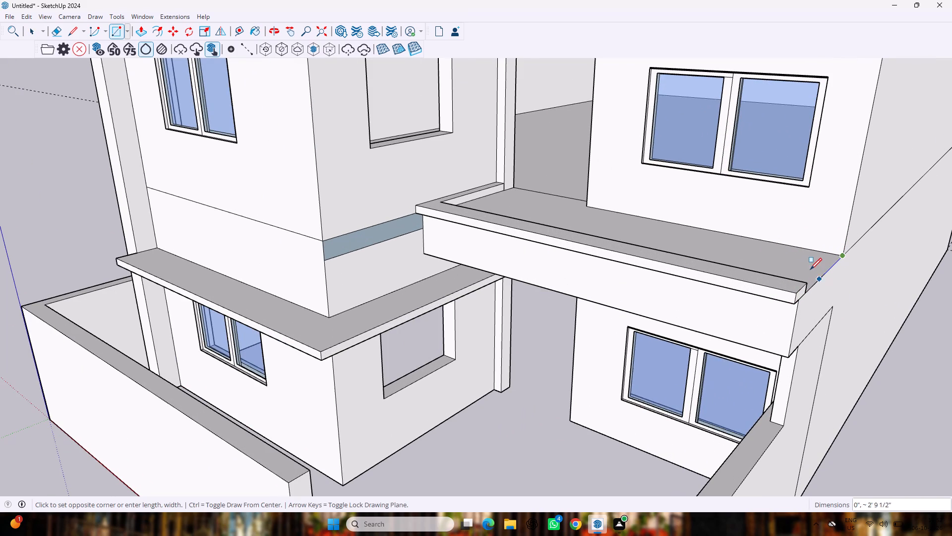
pyautogui.scroll(11, 810, 267)
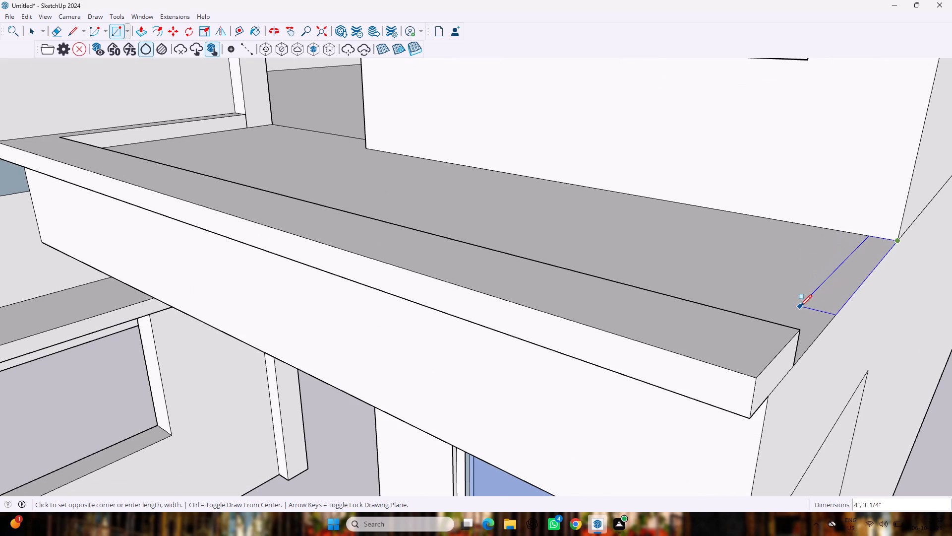
pyautogui.scroll(-7, 799, 304)
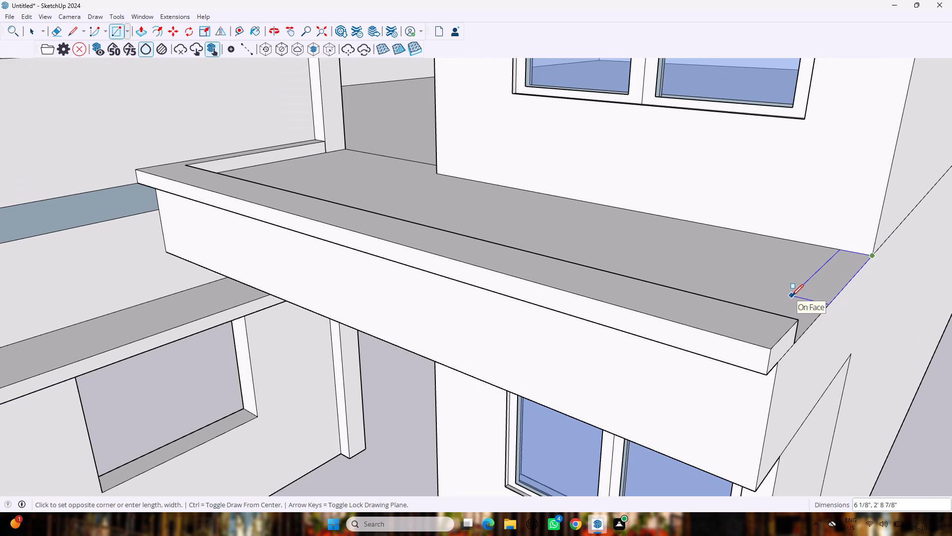
pyautogui.scroll(-3, 792, 296)
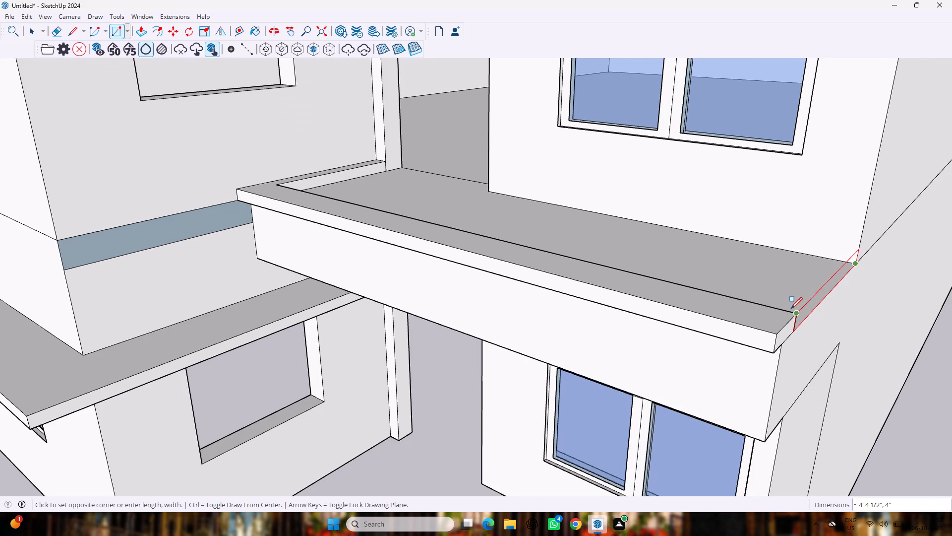
pyautogui.scroll(4, 788, 302)
pyautogui.moveTo(787, 297); pyautogui.dragTo(767, 314, button='middle')
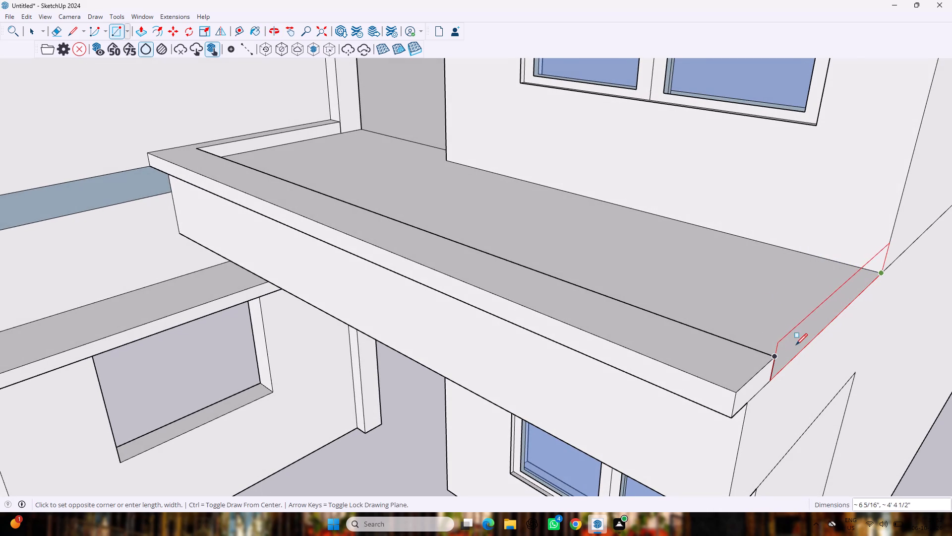
pyautogui.scroll(1, 770, 323)
pyautogui.moveTo(770, 323); pyautogui.dragTo(771, 328, button='middle')
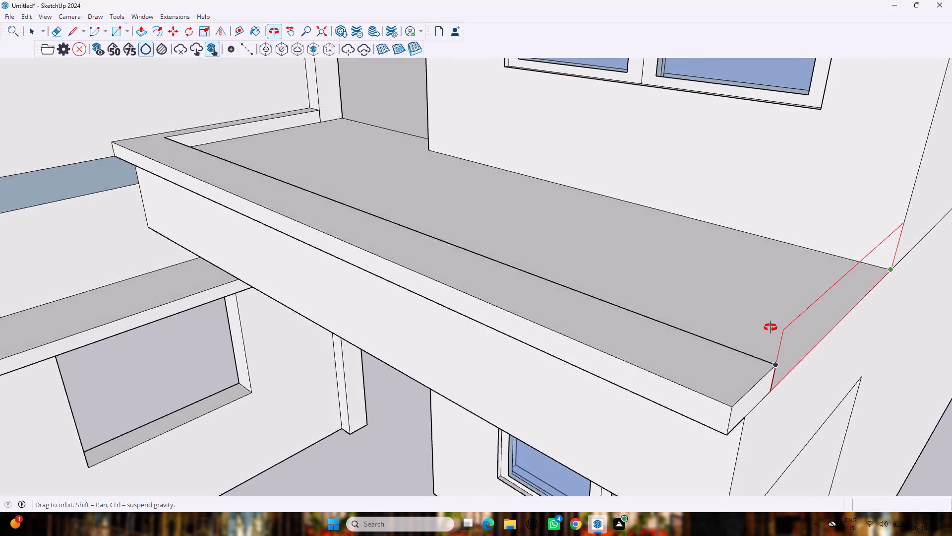
pyautogui.moveTo(771, 328); pyautogui.dragTo(641, 324, button='middle')
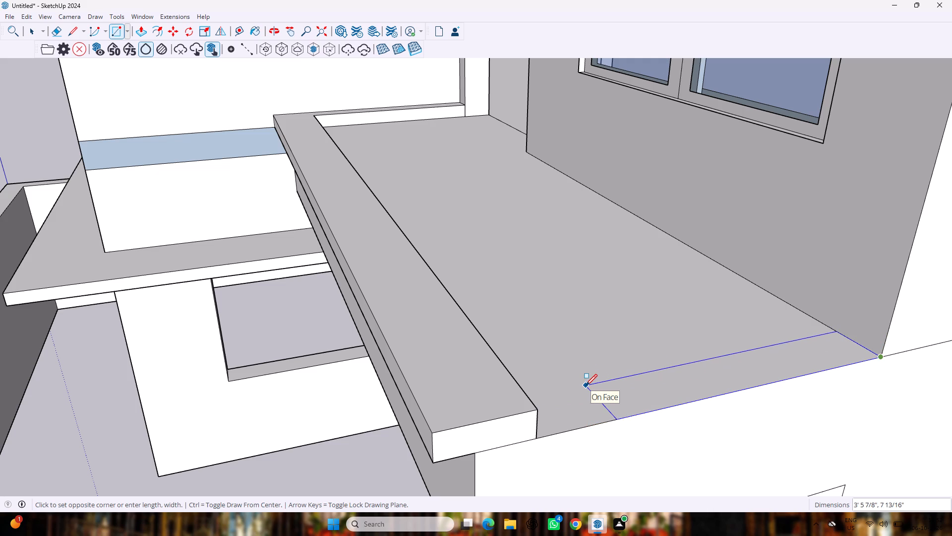
pyautogui.click(586, 386)
# Push/Pull the rectangle on the balcony floor up by about 2' 11 7/16" as a side wall.
pyautogui.scroll(-15, 589, 384)
pyautogui.scroll(2, 588, 338)
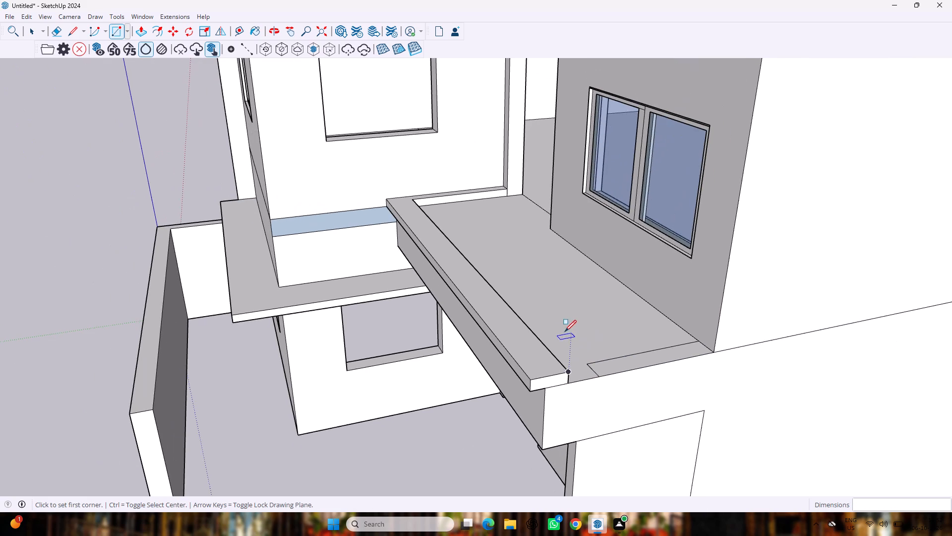
pyautogui.moveTo(566, 342); pyautogui.dragTo(671, 327, button='middle')
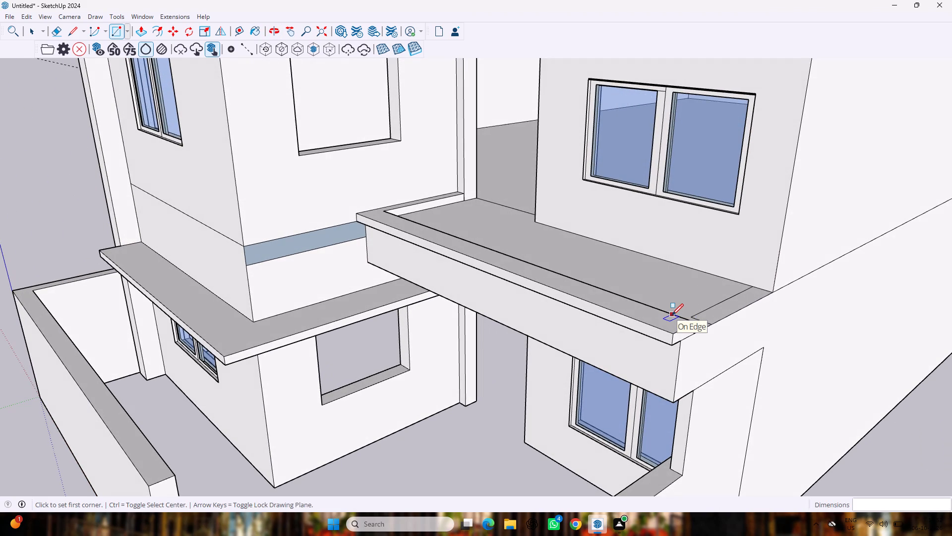
pyautogui.press('p')
pyautogui.moveTo(720, 311); pyautogui.dragTo(726, 282)
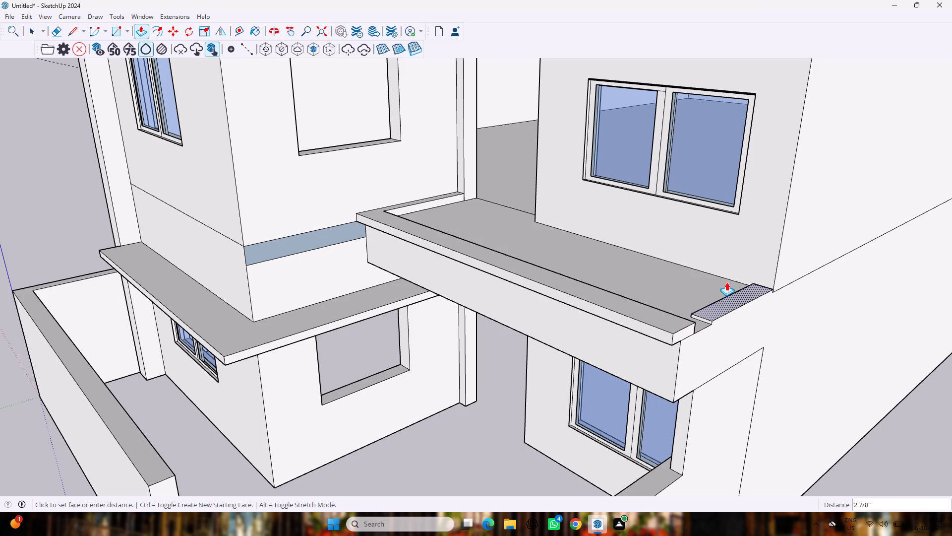
pyautogui.moveTo(726, 282); pyautogui.dragTo(738, 212)
# Push/Pull the top of the balcony's side wall up by about another 5' 8 7/16" to the overhang above.
pyautogui.scroll(-8, 735, 212)
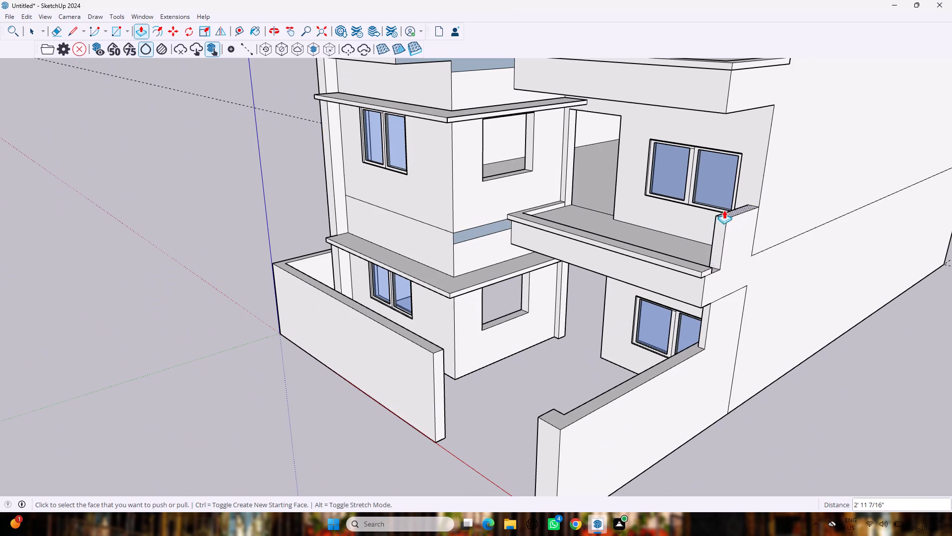
pyautogui.scroll(3, 732, 206)
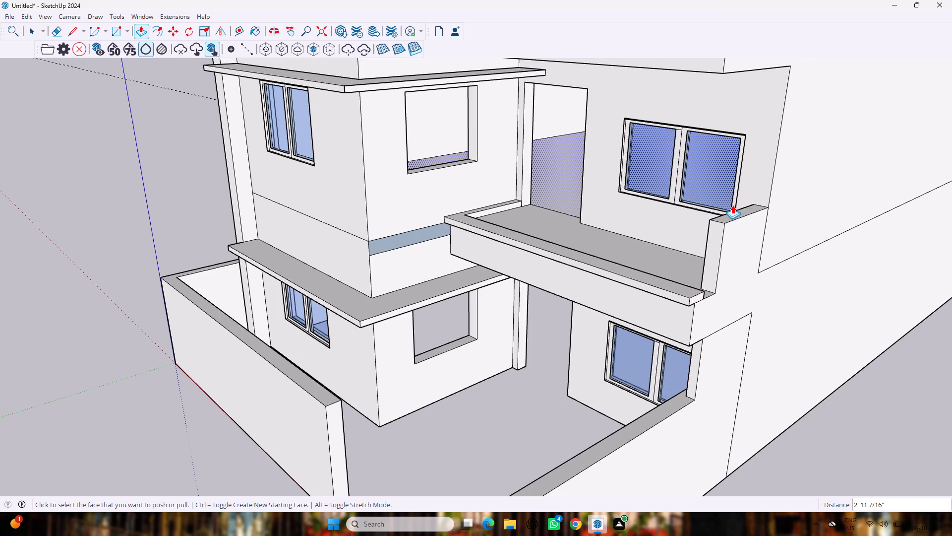
pyautogui.moveTo(737, 210); pyautogui.dragTo(752, 98)
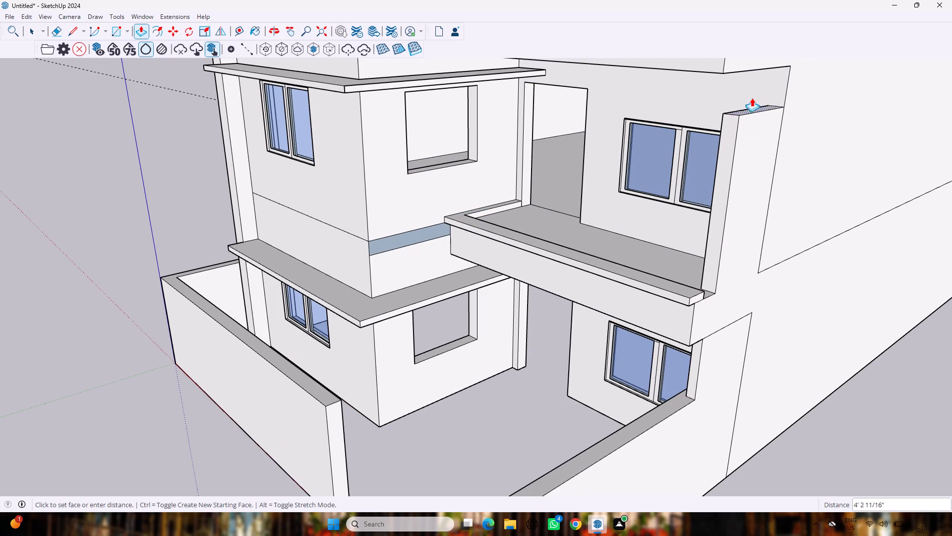
pyautogui.moveTo(752, 98); pyautogui.dragTo(751, 67)
# Push/Pull the inner face of the balcony's side wall by about 1 7/8".
pyautogui.scroll(-13, 736, 73)
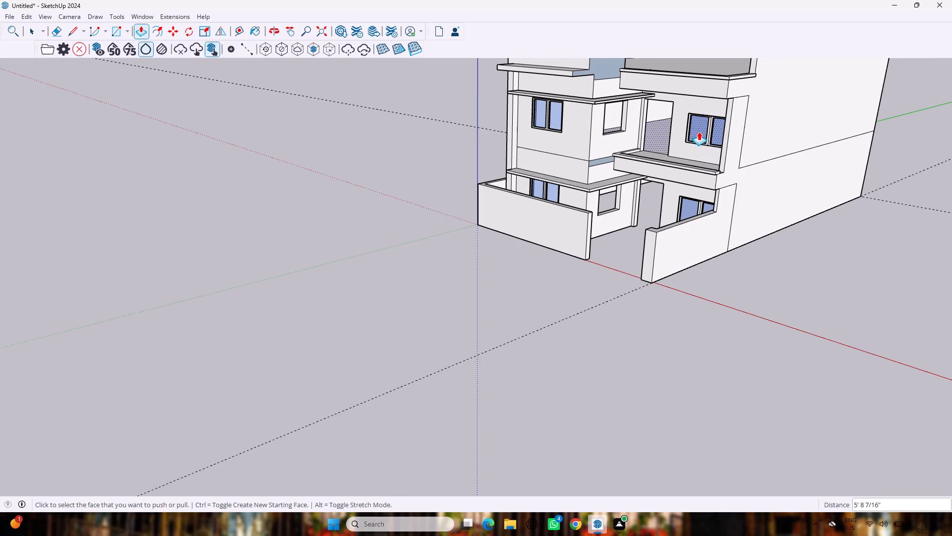
pyautogui.moveTo(700, 131); pyautogui.dragTo(951, 174, button='middle')
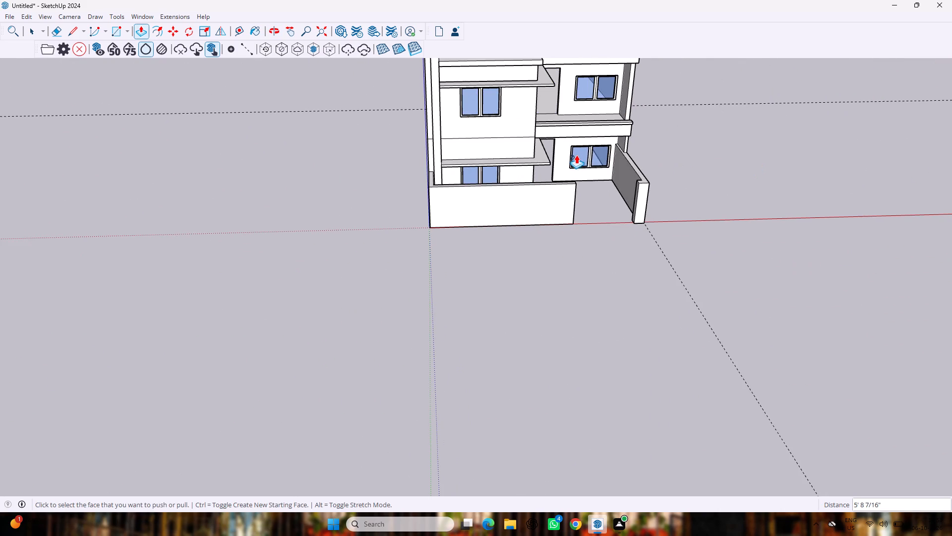
pyautogui.scroll(6, 576, 153)
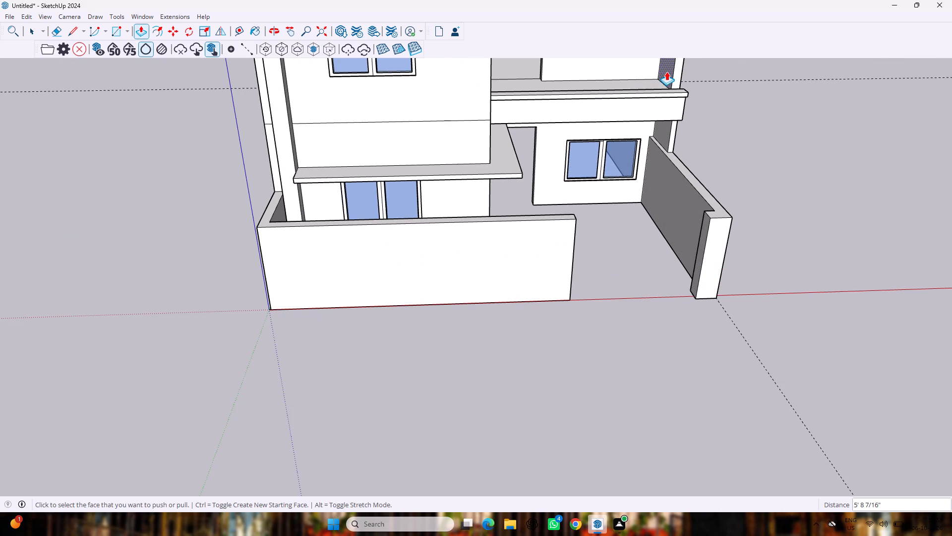
pyautogui.click(666, 72)
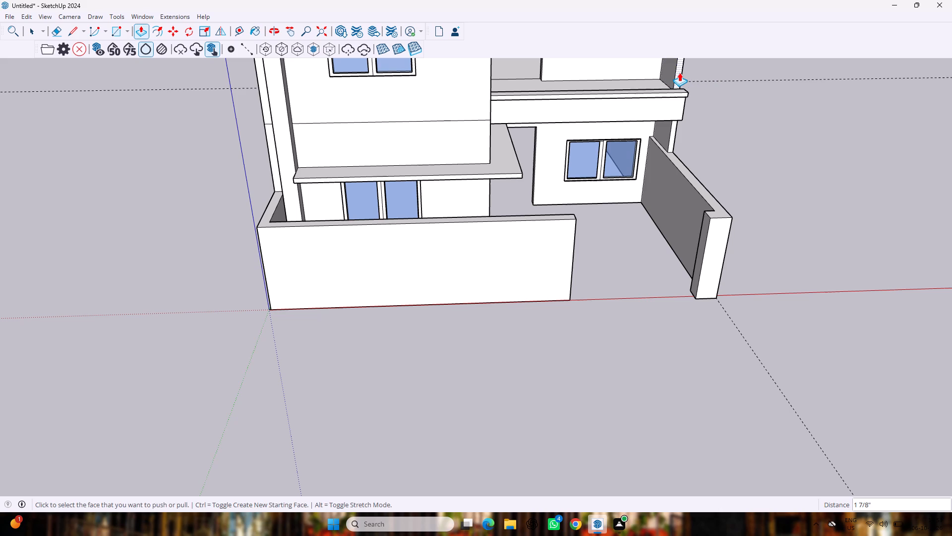
# Push/Pull the front face of the balcony's side wall forward by about 7 3/16".
pyautogui.moveTo(679, 72); pyautogui.dragTo(680, 77)
# Push/Pull the front face of the raised boundary wall section below the balcony by about 11 13/16".
pyautogui.moveTo(742, 112); pyautogui.dragTo(741, 113, button='middle')
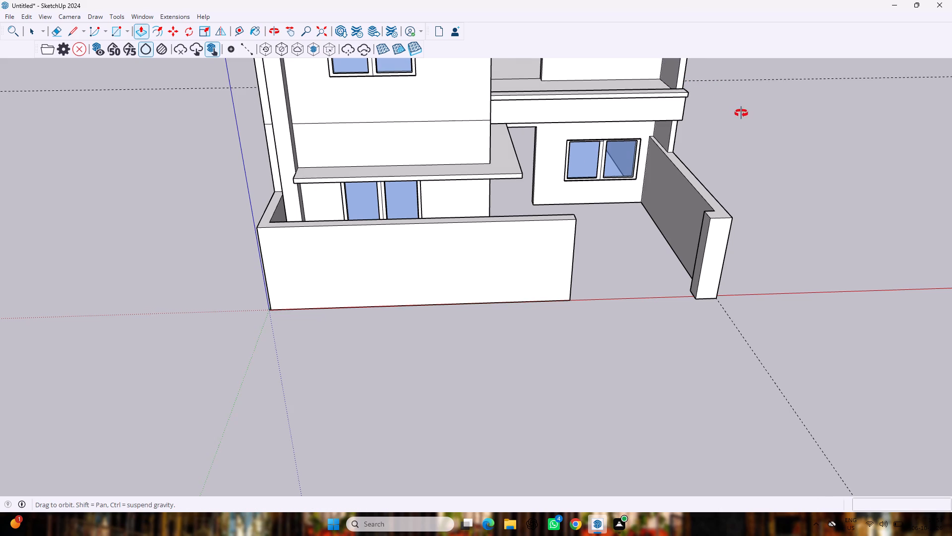
pyautogui.moveTo(741, 113); pyautogui.dragTo(687, 67, button='middle')
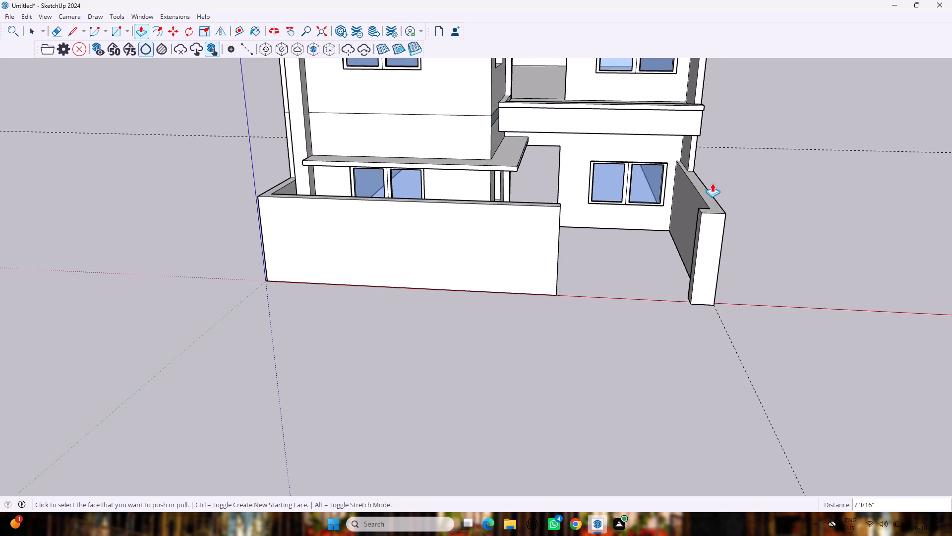
pyautogui.scroll(3, 689, 164)
pyautogui.moveTo(695, 144); pyautogui.dragTo(698, 150)
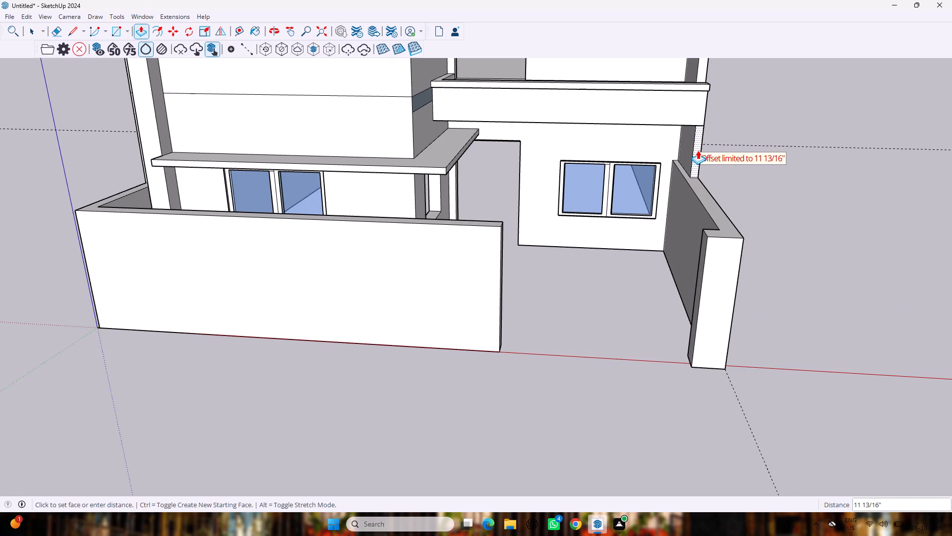
pyautogui.moveTo(698, 150); pyautogui.dragTo(698, 149)
# Push/Pull the front face of the raised boundary wall section again, by about 8 1/4".
pyautogui.moveTo(782, 200); pyautogui.dragTo(789, 256, button='middle')
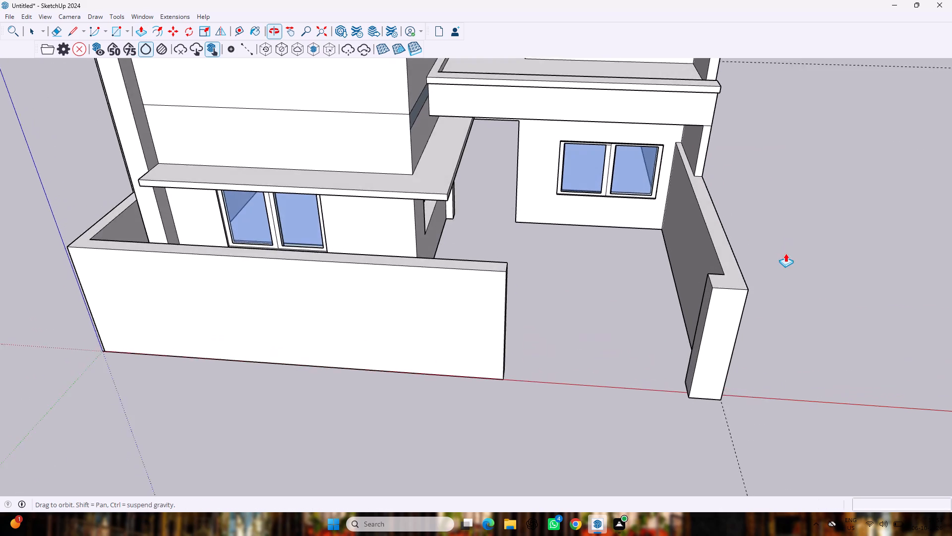
pyautogui.scroll(-6, 782, 251)
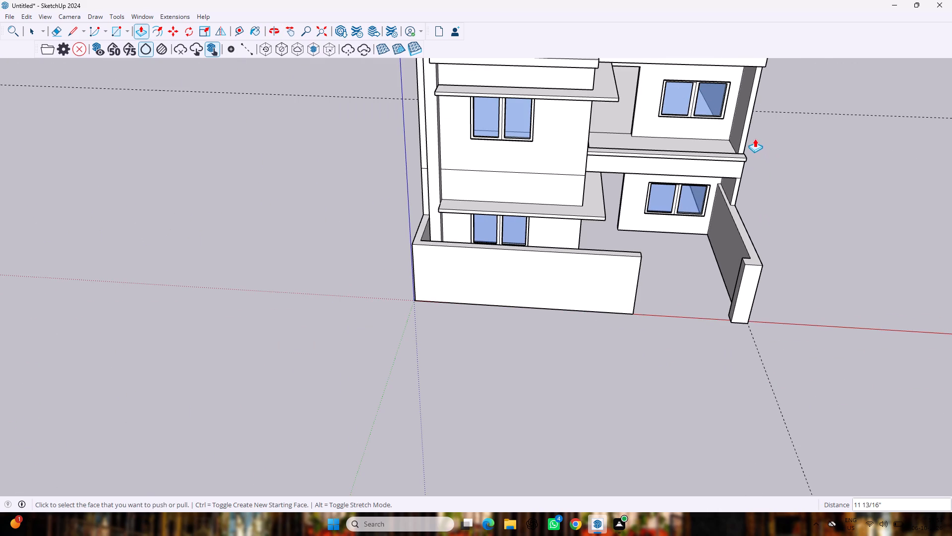
pyautogui.moveTo(755, 139); pyautogui.dragTo(538, 41, button='middle')
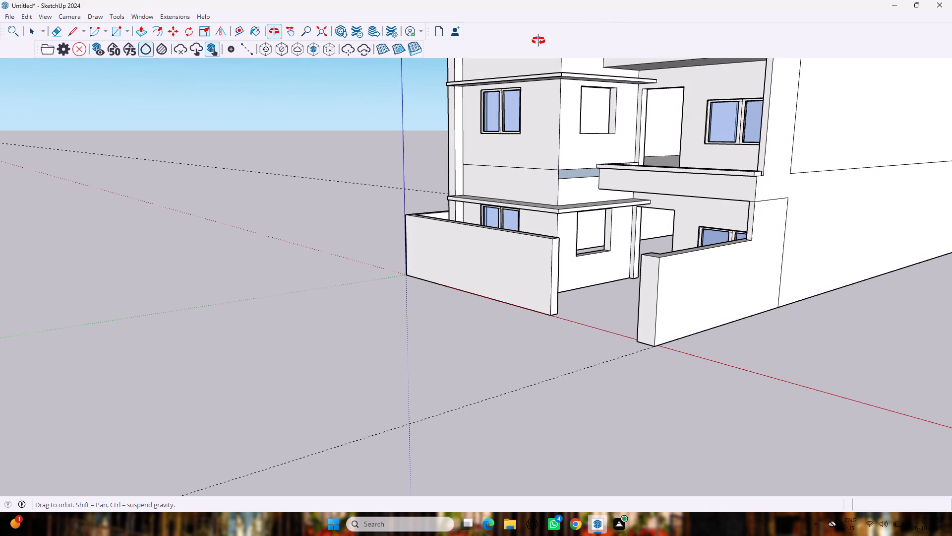
pyautogui.moveTo(538, 41); pyautogui.dragTo(538, 45, button='middle')
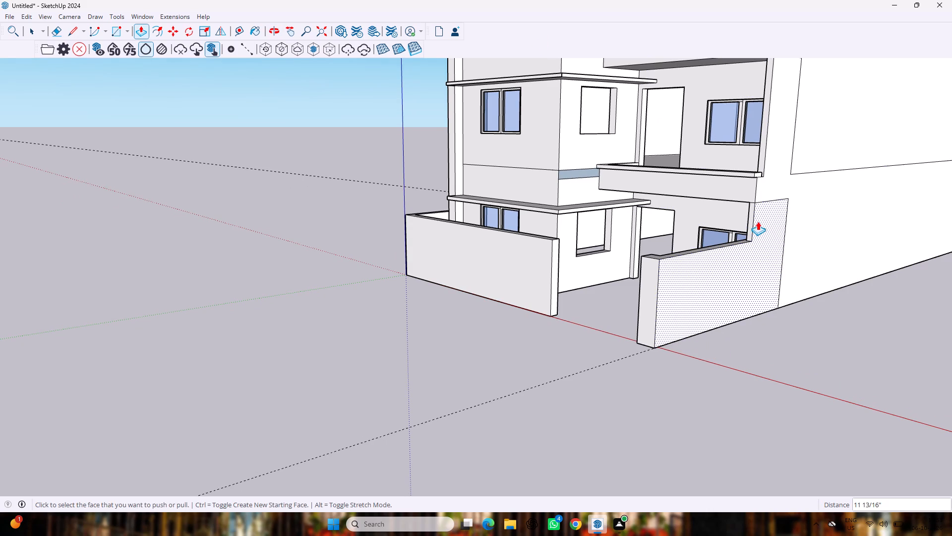
pyautogui.moveTo(751, 224); pyautogui.dragTo(755, 221)
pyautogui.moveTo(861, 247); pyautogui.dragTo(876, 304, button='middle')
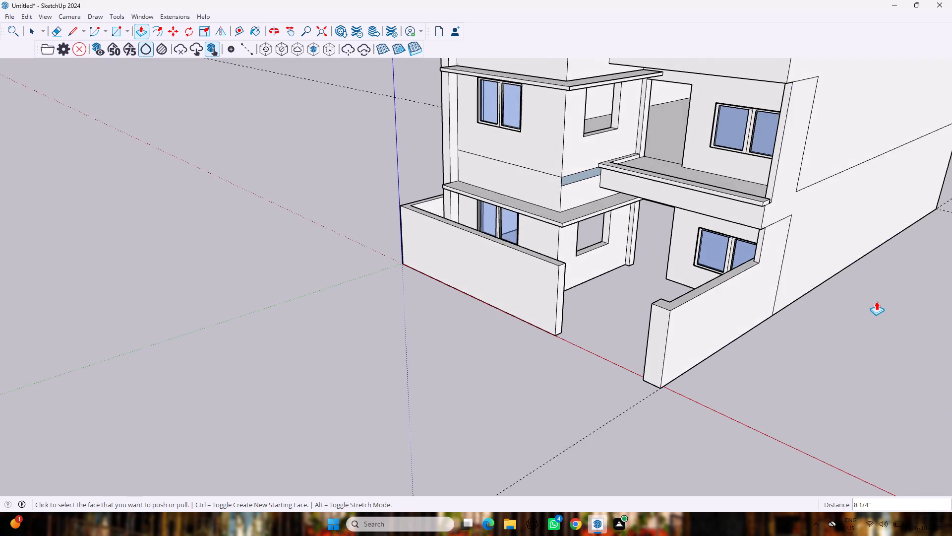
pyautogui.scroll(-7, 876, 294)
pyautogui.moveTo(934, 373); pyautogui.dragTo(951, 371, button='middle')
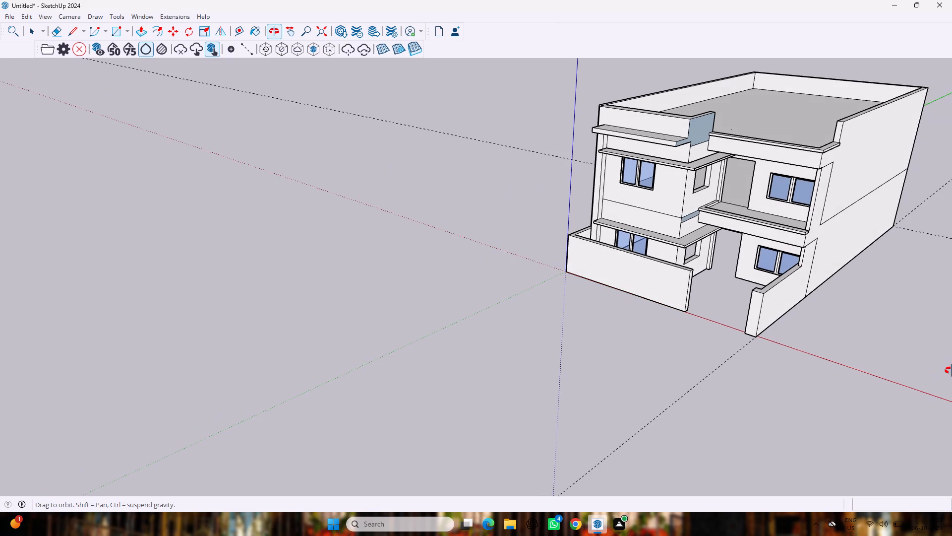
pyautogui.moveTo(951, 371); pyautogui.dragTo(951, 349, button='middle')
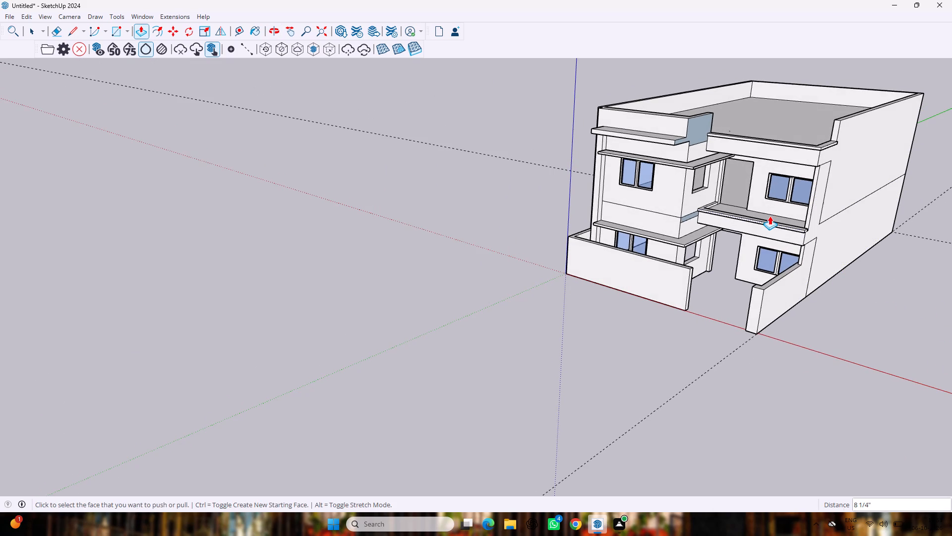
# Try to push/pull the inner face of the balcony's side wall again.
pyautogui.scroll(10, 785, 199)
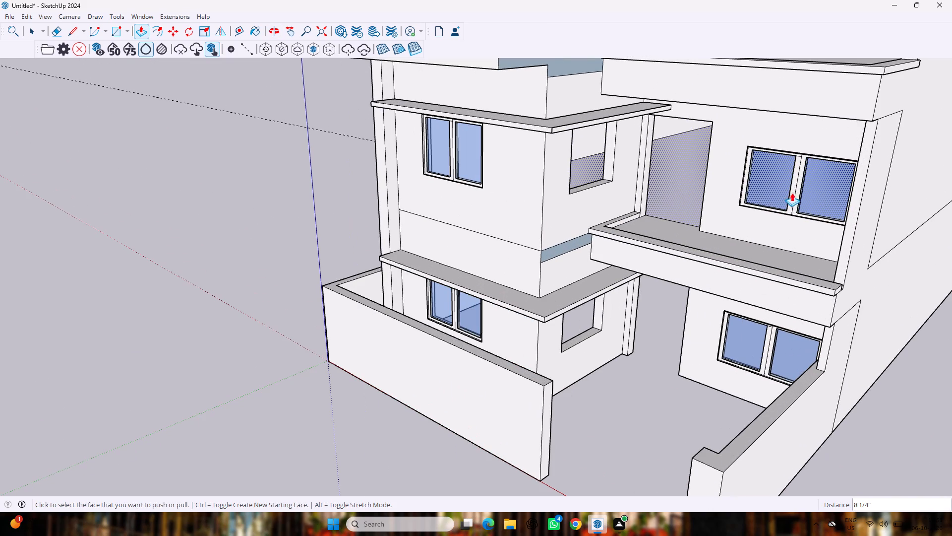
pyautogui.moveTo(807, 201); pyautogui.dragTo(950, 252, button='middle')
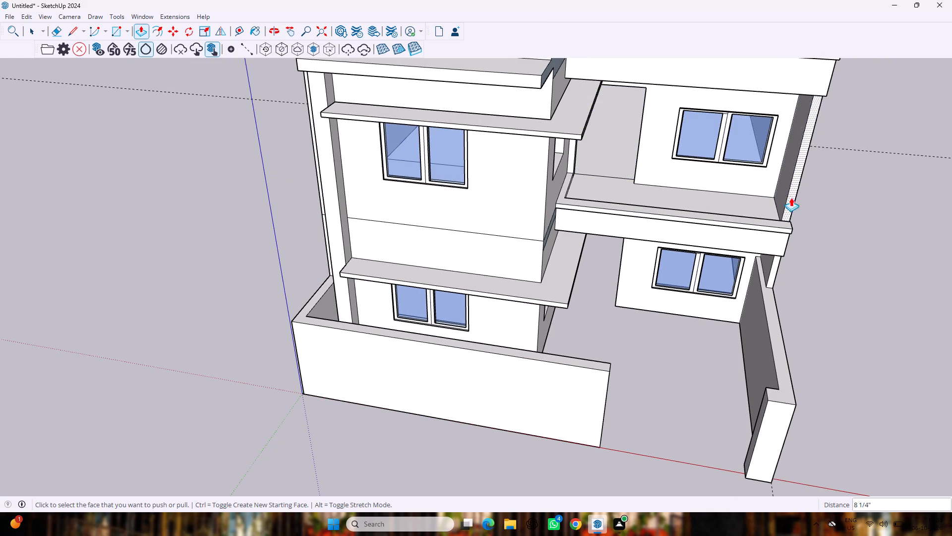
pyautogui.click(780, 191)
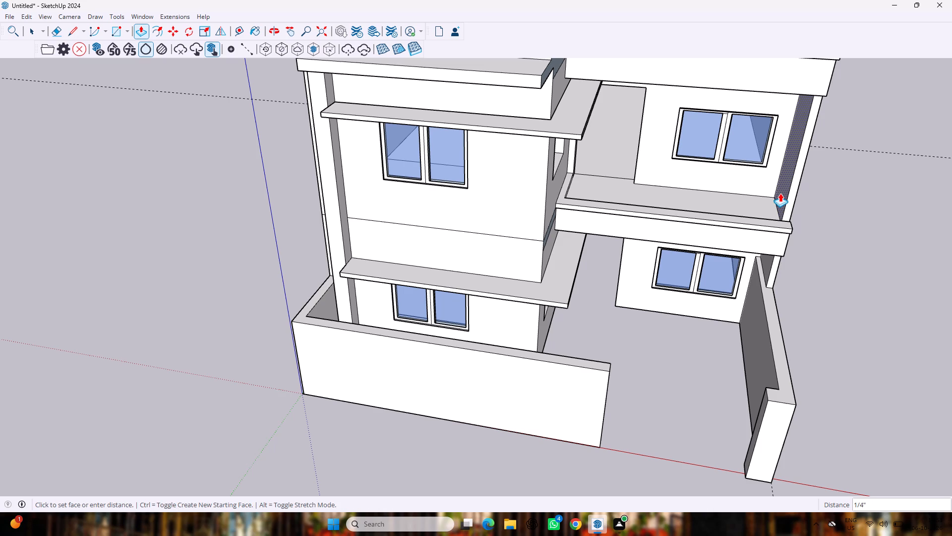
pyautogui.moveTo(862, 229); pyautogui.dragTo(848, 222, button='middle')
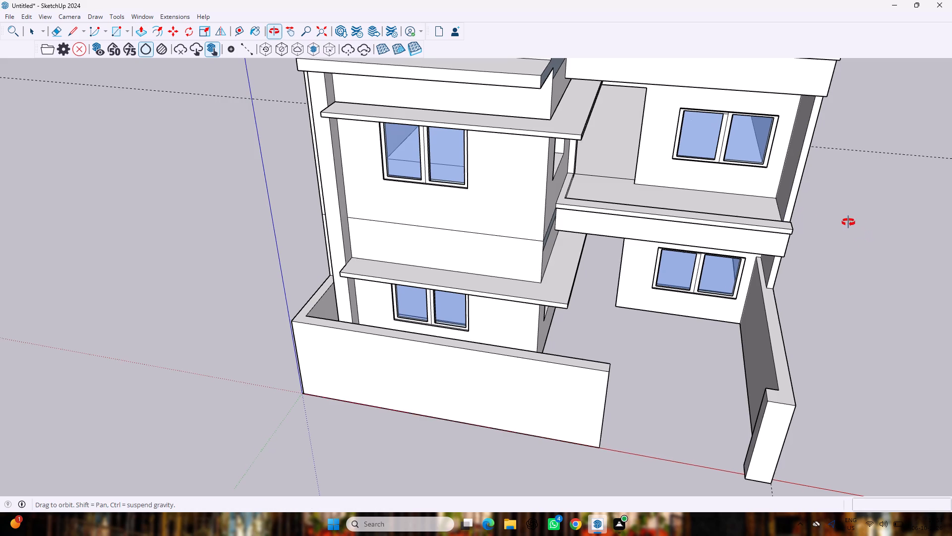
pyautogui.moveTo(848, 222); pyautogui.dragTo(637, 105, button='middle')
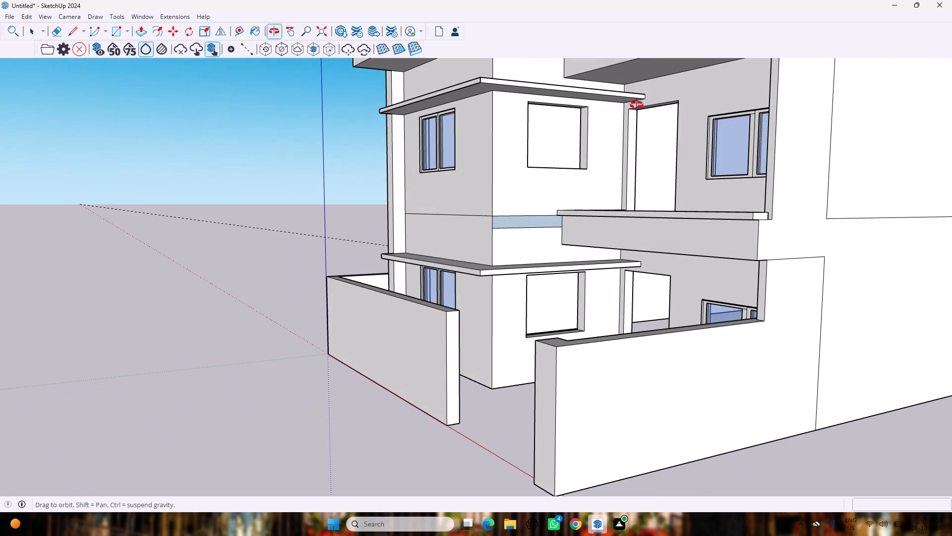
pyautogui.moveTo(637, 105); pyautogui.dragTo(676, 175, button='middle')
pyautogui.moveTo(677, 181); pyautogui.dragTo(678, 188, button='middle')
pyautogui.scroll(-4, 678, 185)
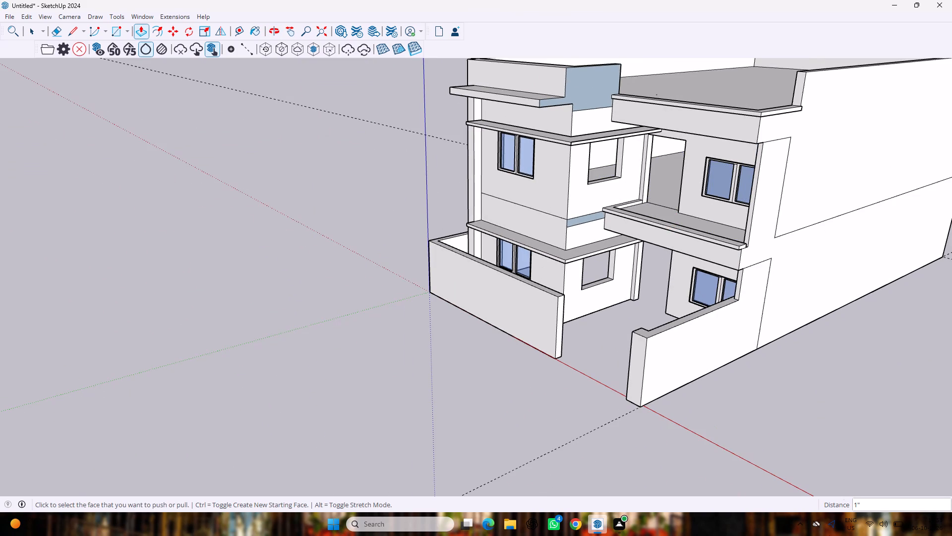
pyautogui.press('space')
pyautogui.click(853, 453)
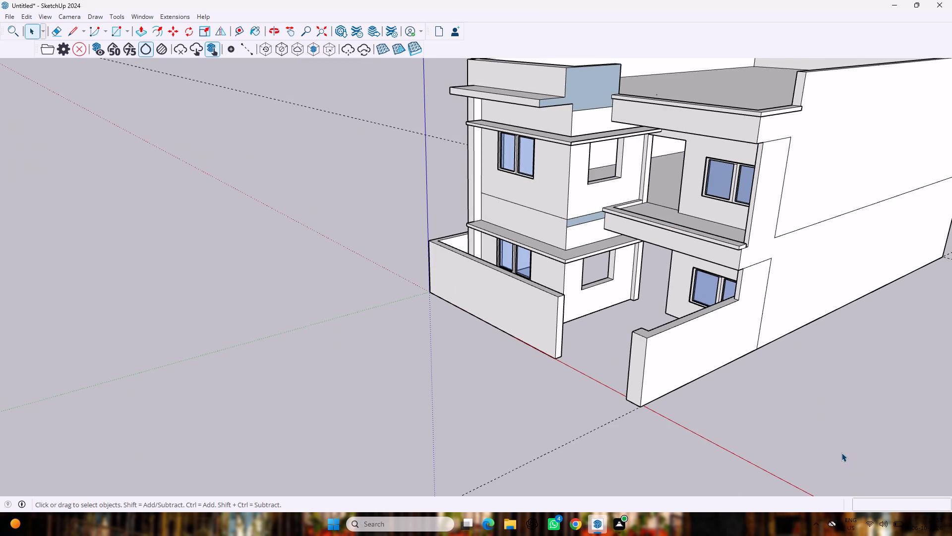
# Examine the house's facade and side walls from several viewpoints.
pyautogui.scroll(-2, 841, 453)
pyautogui.scroll(1, 841, 454)
pyautogui.scroll(-3, 841, 454)
pyautogui.scroll(1, 840, 454)
pyautogui.scroll(-1, 840, 454)
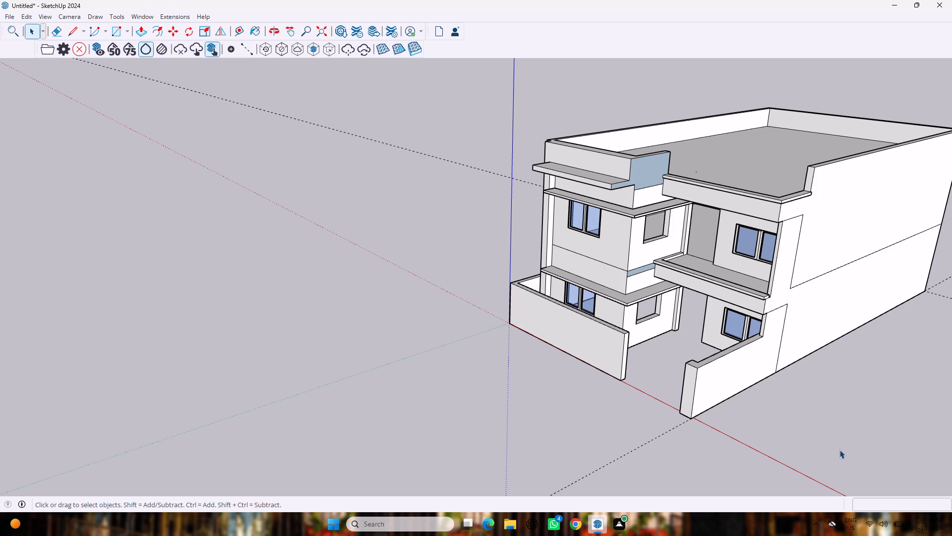
pyautogui.moveTo(513, 265); pyautogui.dragTo(694, 250, button='middle')
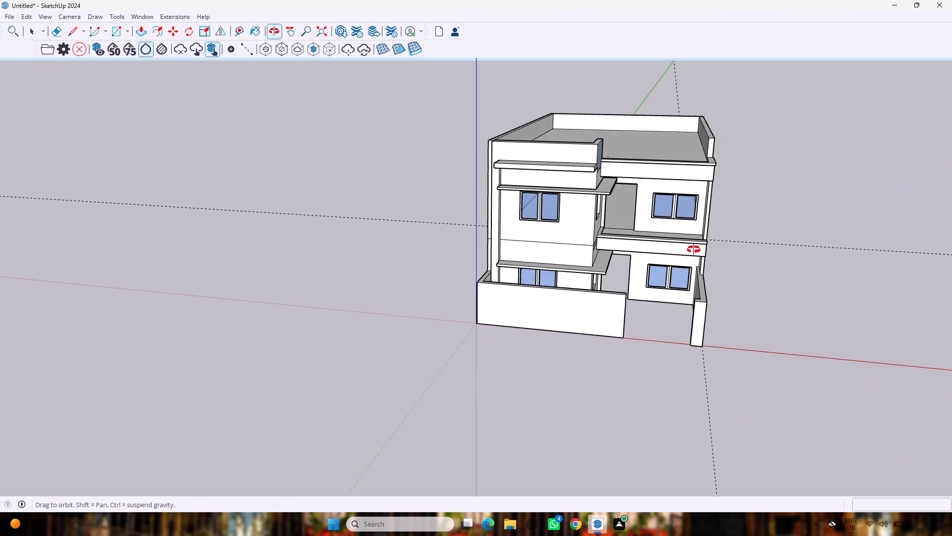
pyautogui.moveTo(694, 250); pyautogui.dragTo(794, 224, button='middle')
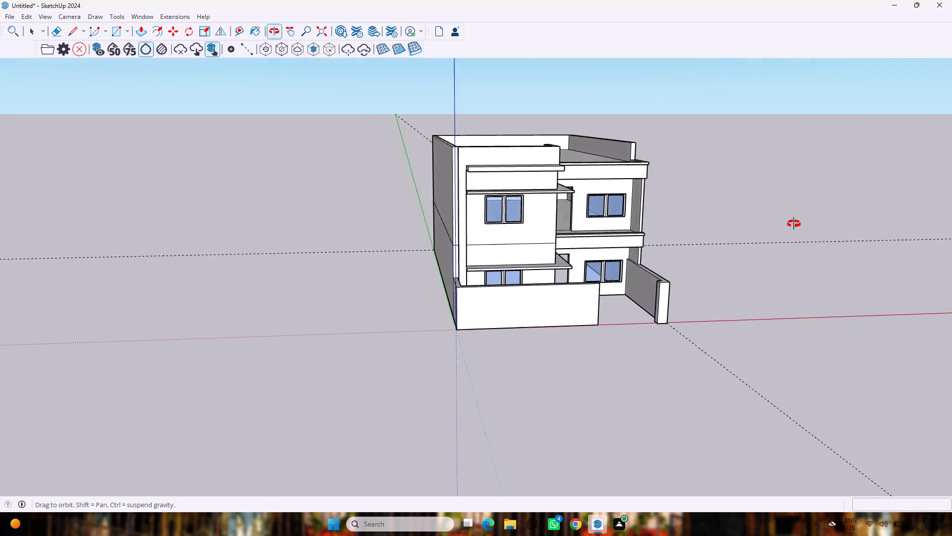
pyautogui.moveTo(794, 224); pyautogui.dragTo(624, 251, button='middle')
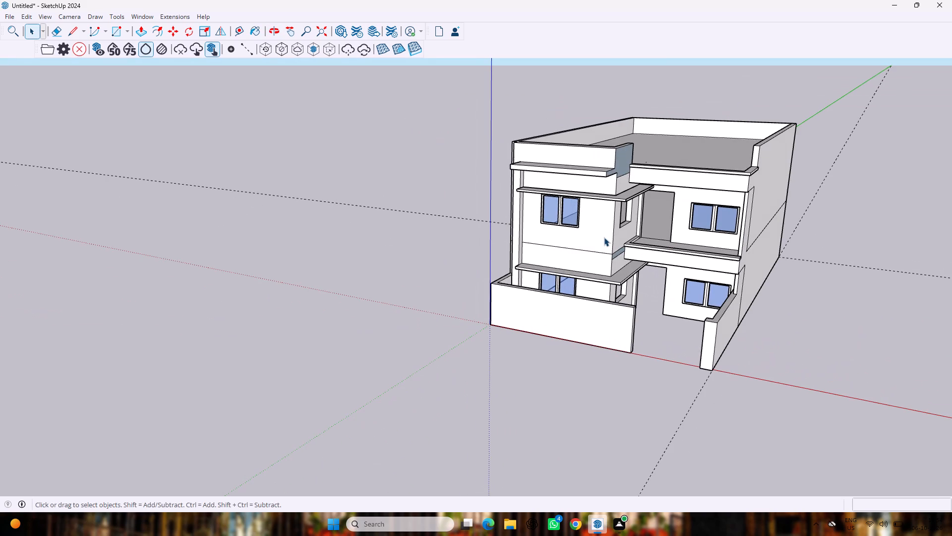
# Duplicate the upper-storey front two-pane window and place the copy on open ground beside the house.
pyautogui.press('space')
pyautogui.click(577, 211)
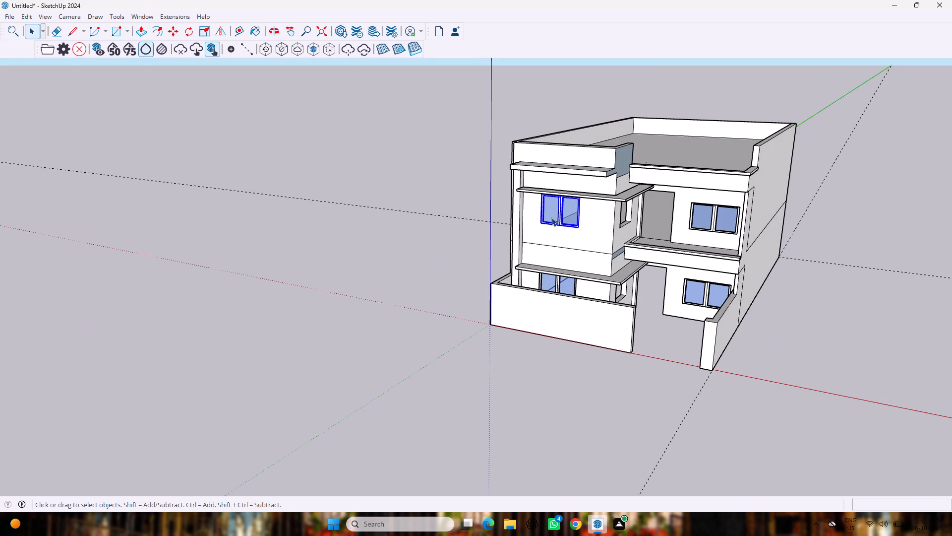
pyautogui.hotkey('ctrl', 'v')
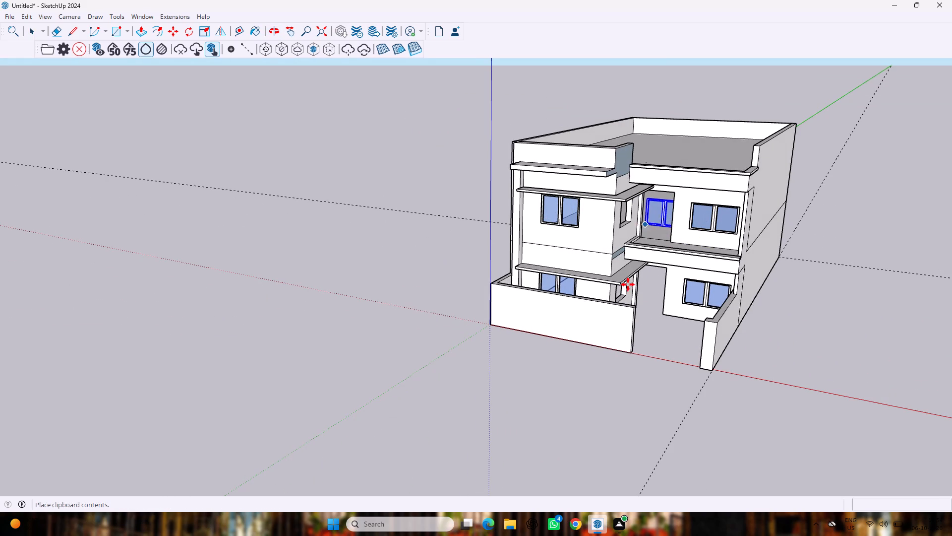
pyautogui.click(783, 340)
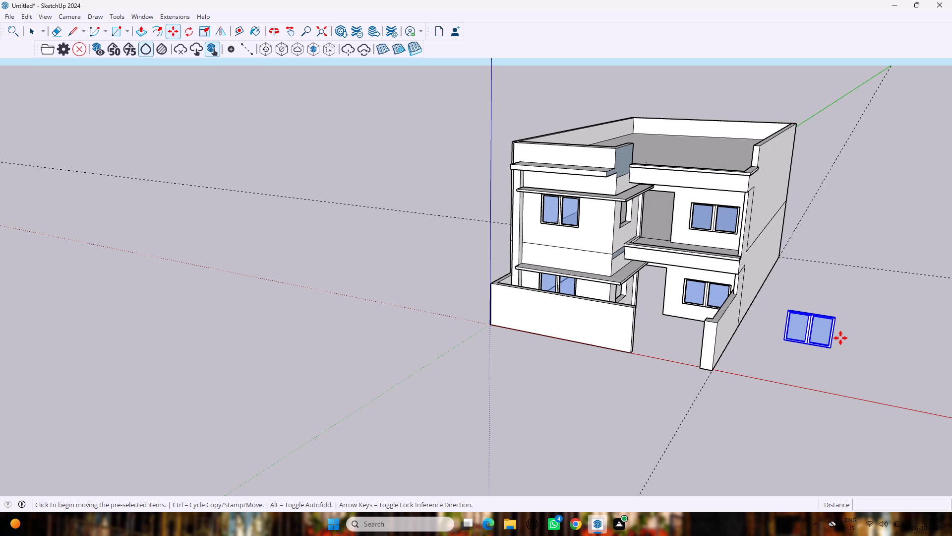
# Rotate the copied window 90 degrees about its lower corner on the ground plane.
pyautogui.press('space')
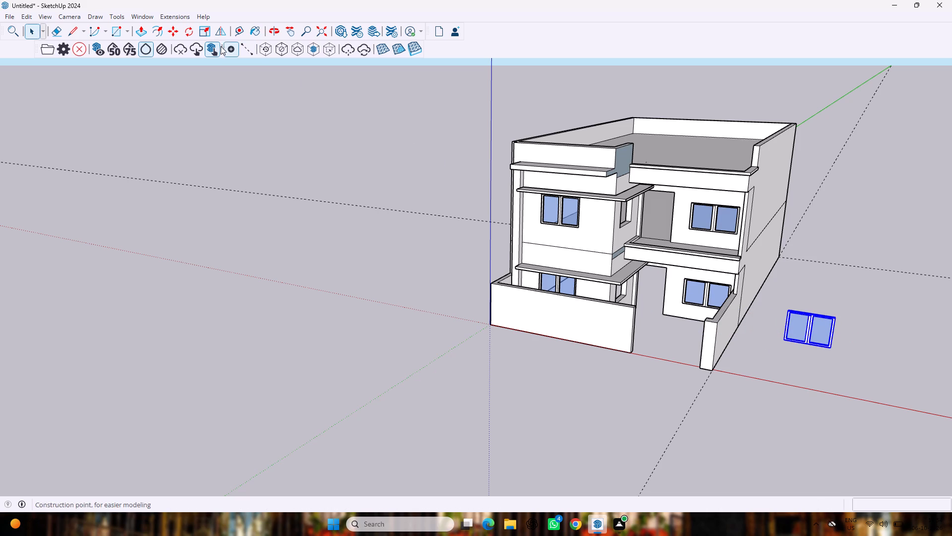
pyautogui.click(188, 36)
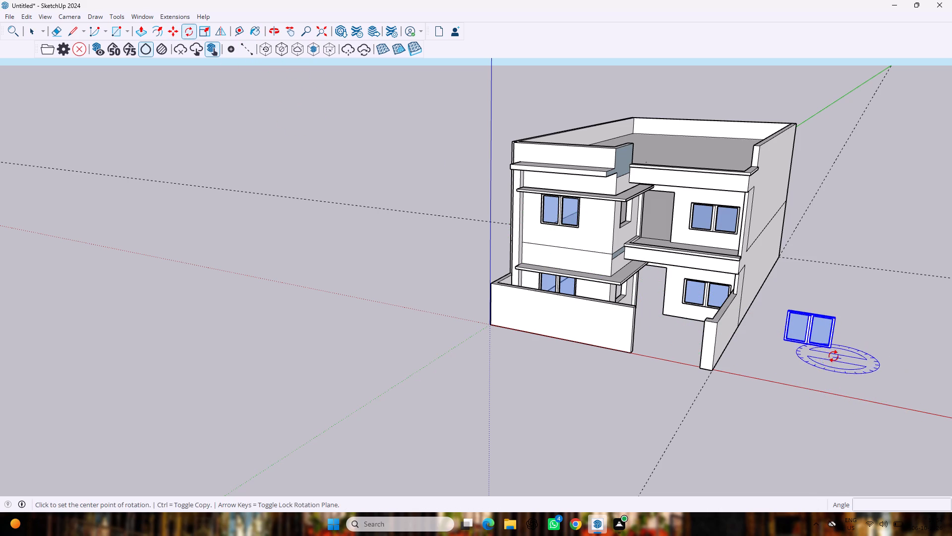
pyautogui.click(783, 340)
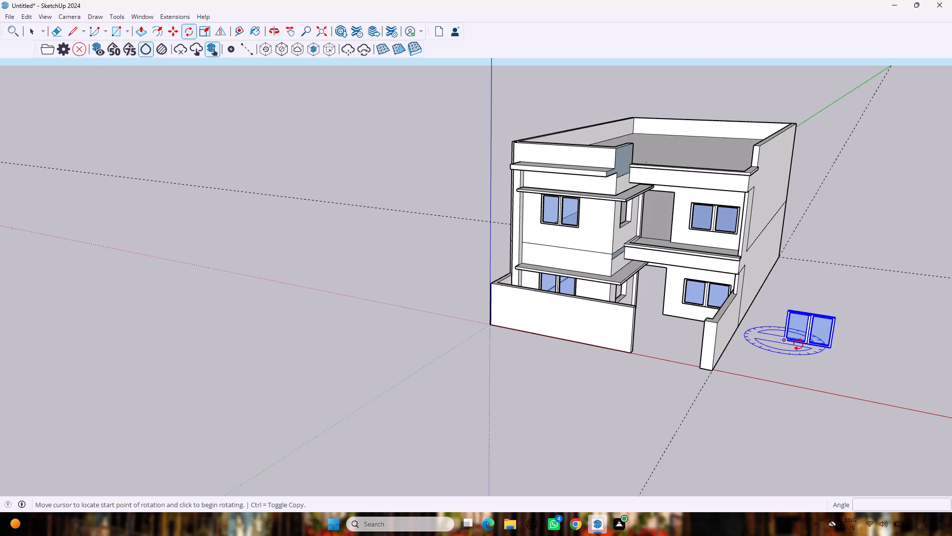
pyautogui.click(798, 278)
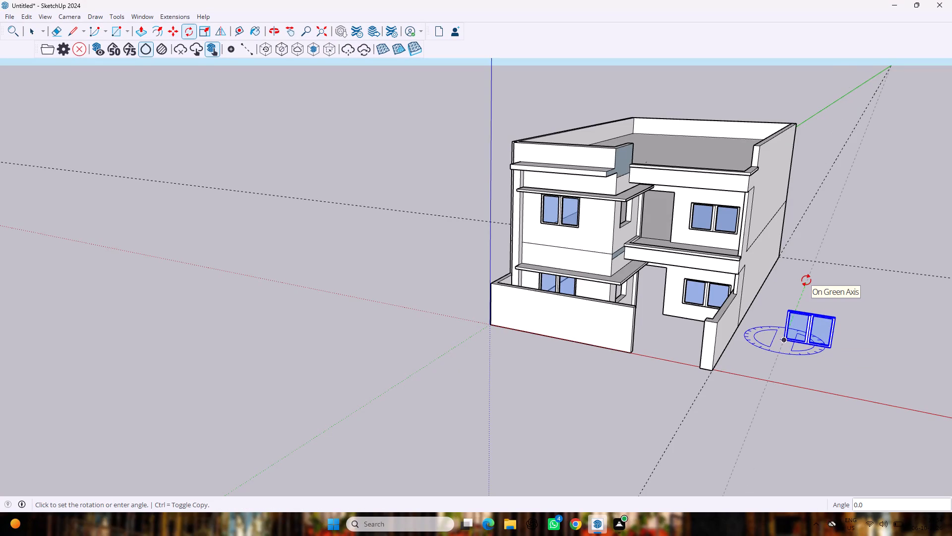
pyautogui.write('90')
pyautogui.press('Return')
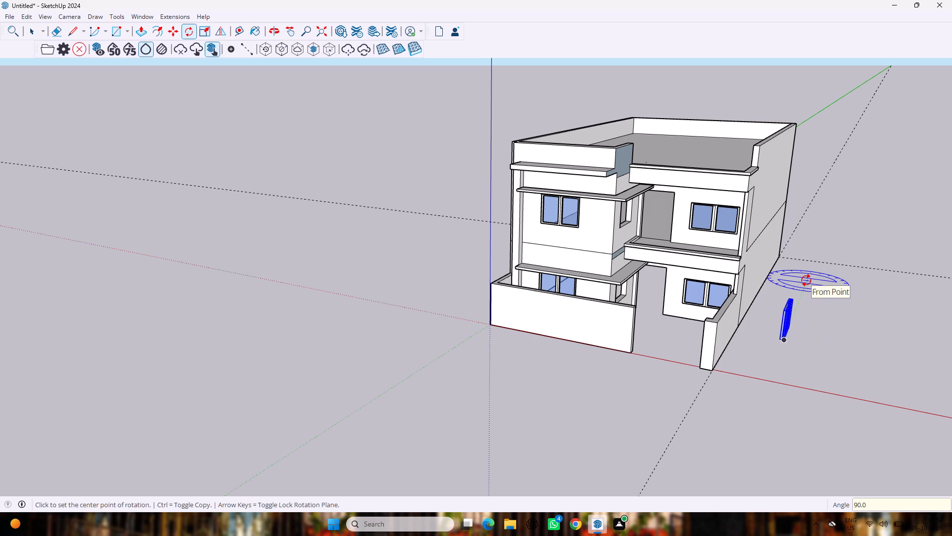
pyautogui.press('space')
# Move the rotated window by its lower corner to the matching corner of the upper-storey side wall opening.
pyautogui.moveTo(889, 306); pyautogui.dragTo(666, 264, button='middle')
pyautogui.press('m')
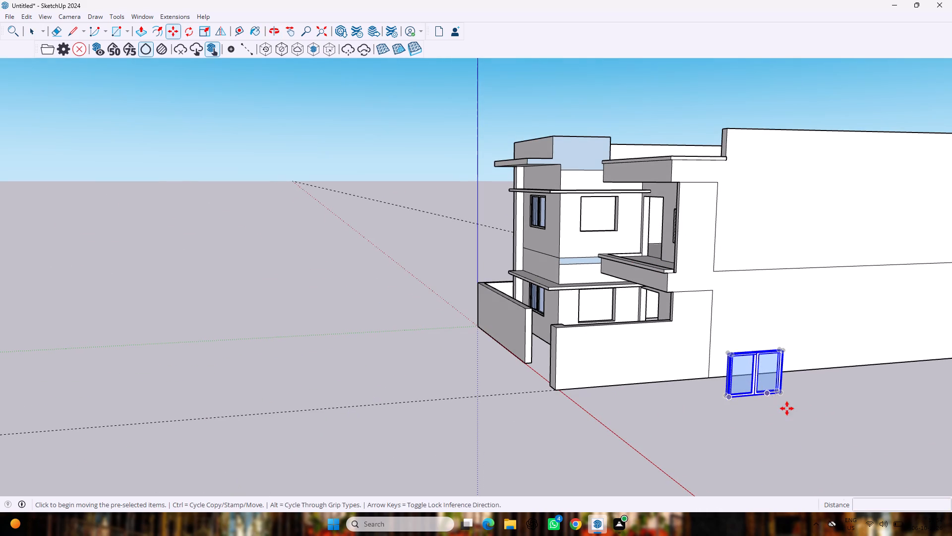
pyautogui.click(729, 399)
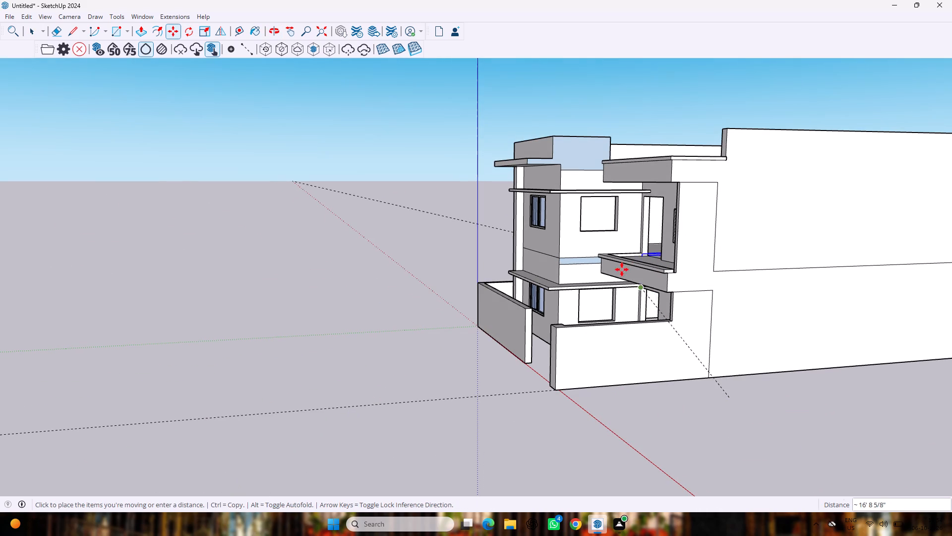
pyautogui.scroll(8, 551, 208)
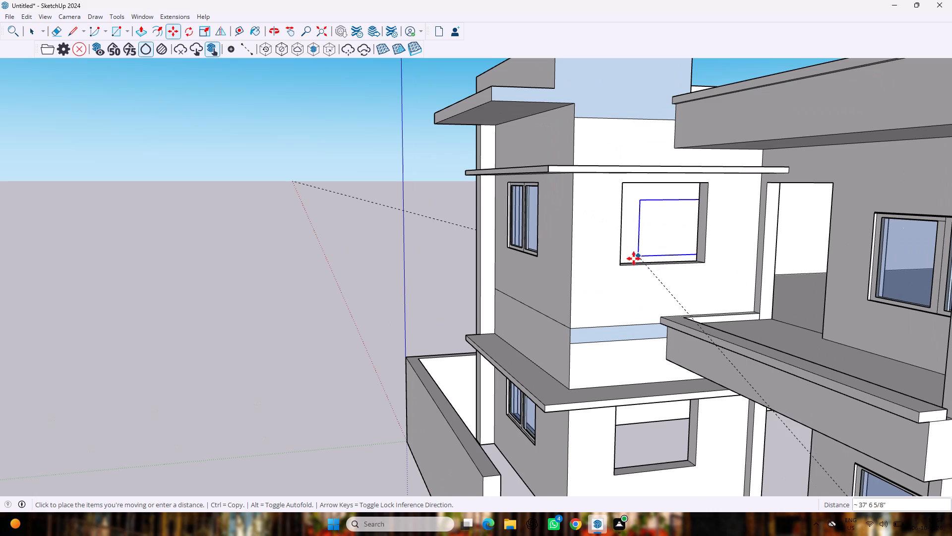
pyautogui.click(620, 264)
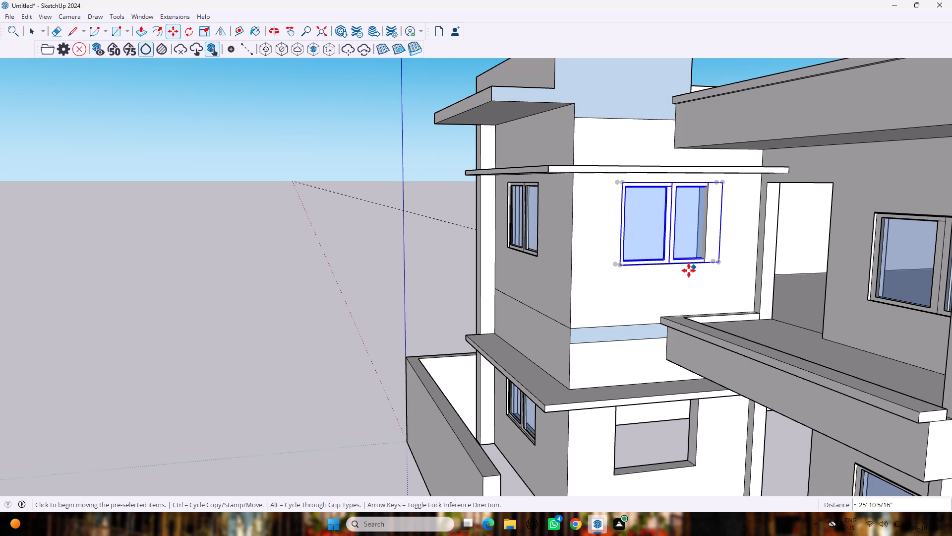
# Scale the side window's width to about 0.85 so it fits the upper-storey opening.
pyautogui.press('space')
pyautogui.press('d')
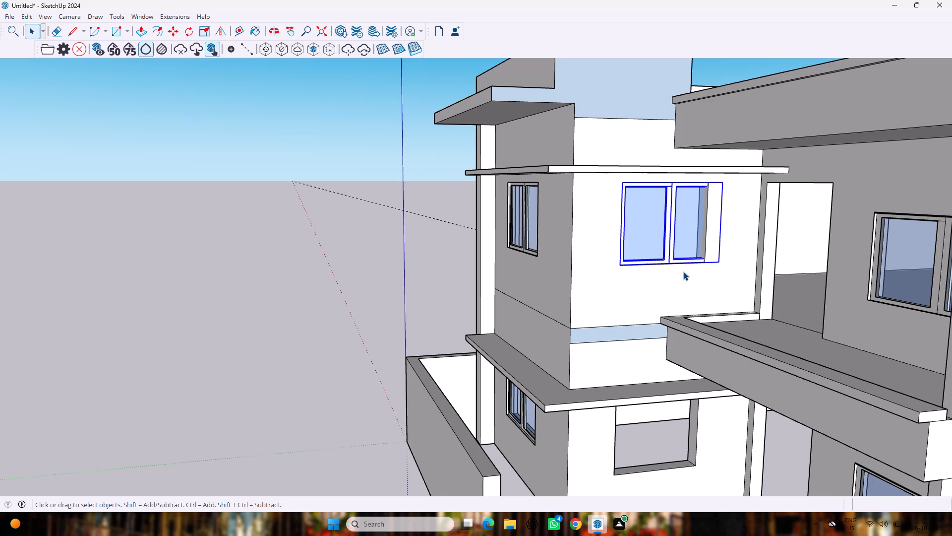
pyautogui.press('s')
pyautogui.moveTo(719, 225); pyautogui.dragTo(710, 221)
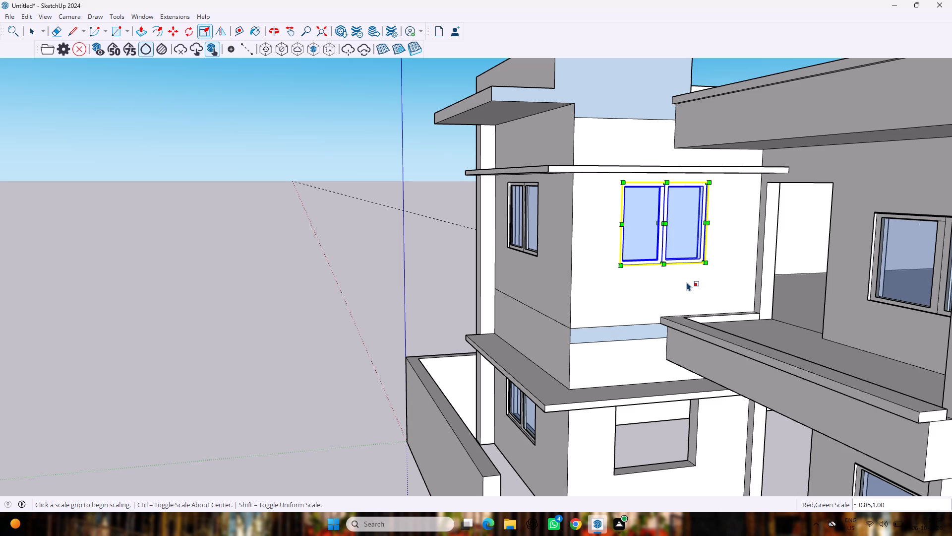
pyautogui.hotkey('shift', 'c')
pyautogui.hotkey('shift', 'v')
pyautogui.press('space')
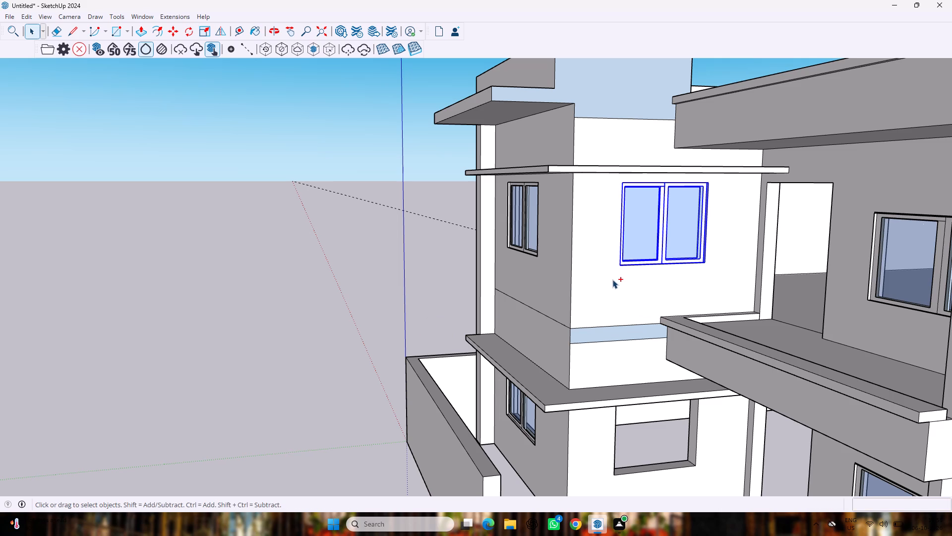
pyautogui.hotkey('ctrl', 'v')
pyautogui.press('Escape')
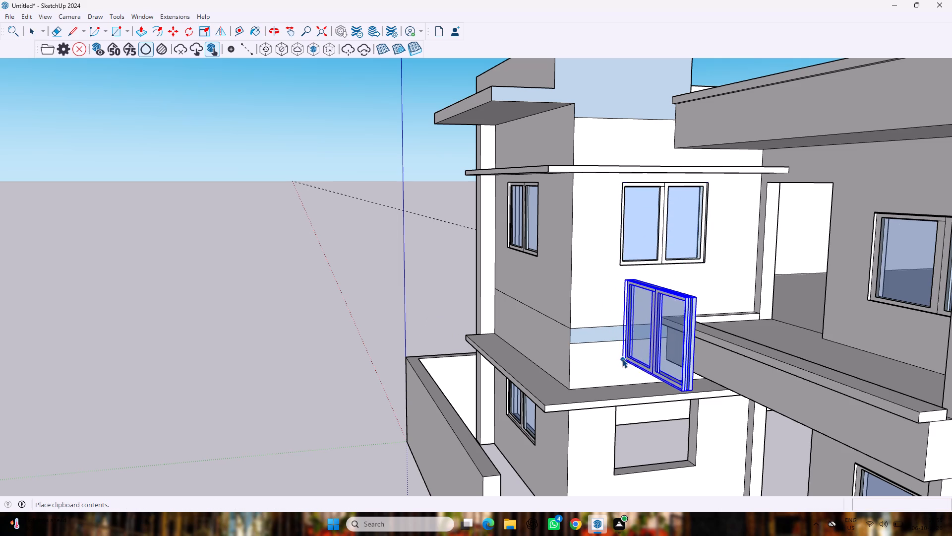
# Copy the resized side window and place the copy at the lower corner of the ground-floor side wall opening.
pyautogui.hotkey('ctrl', 'c')
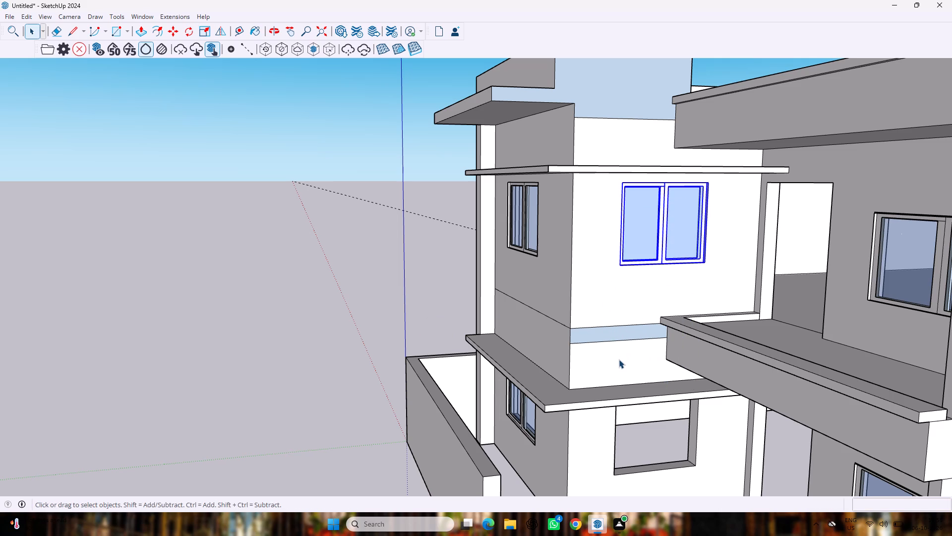
pyautogui.hotkey('ctrl', 'v')
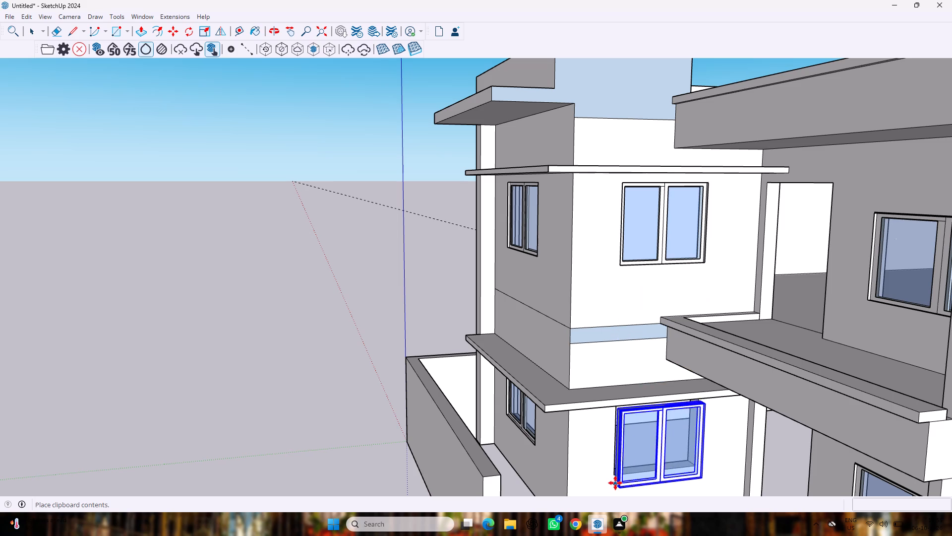
pyautogui.scroll(6, 615, 480)
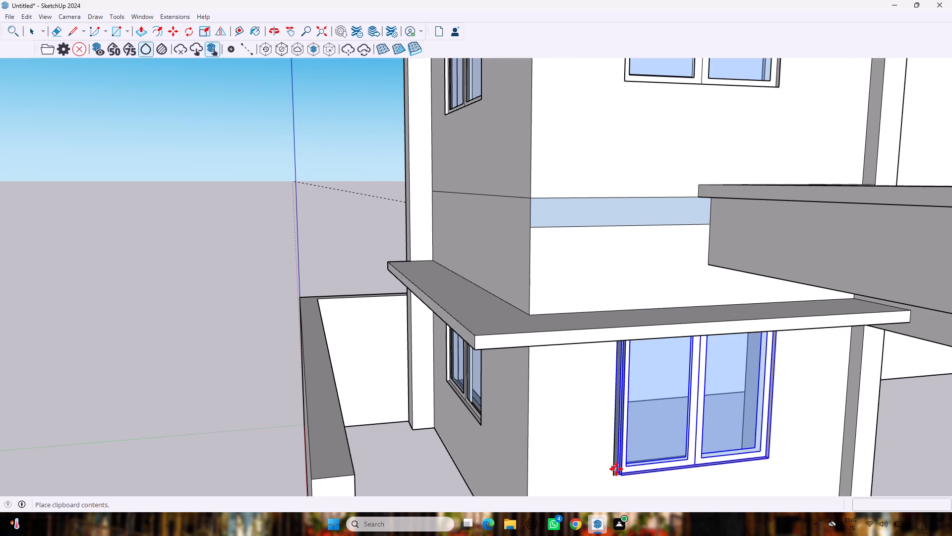
pyautogui.scroll(8, 611, 464)
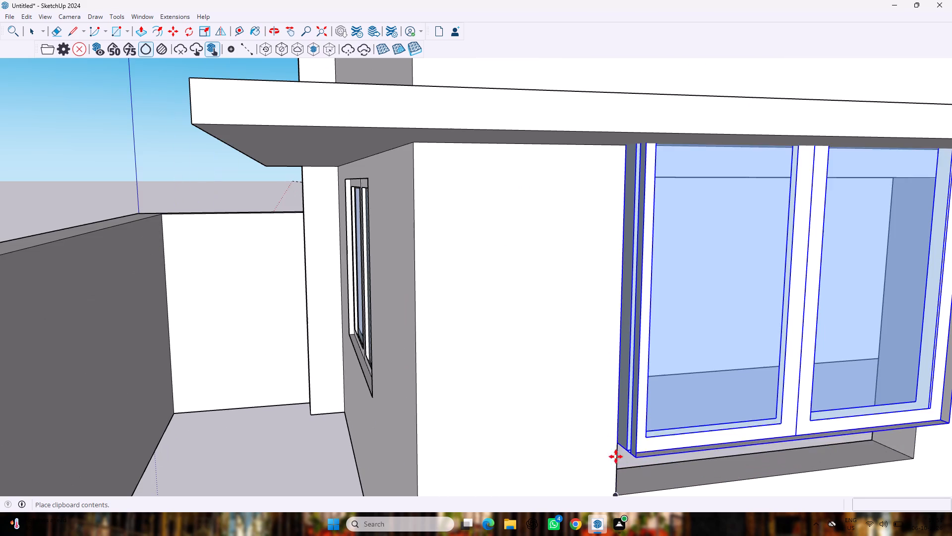
pyautogui.scroll(-4, 611, 469)
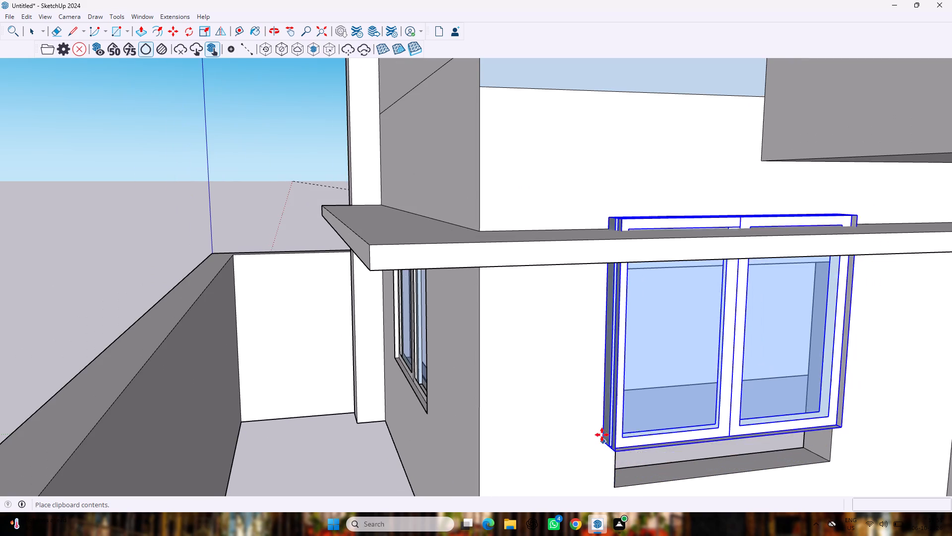
pyautogui.click(615, 486)
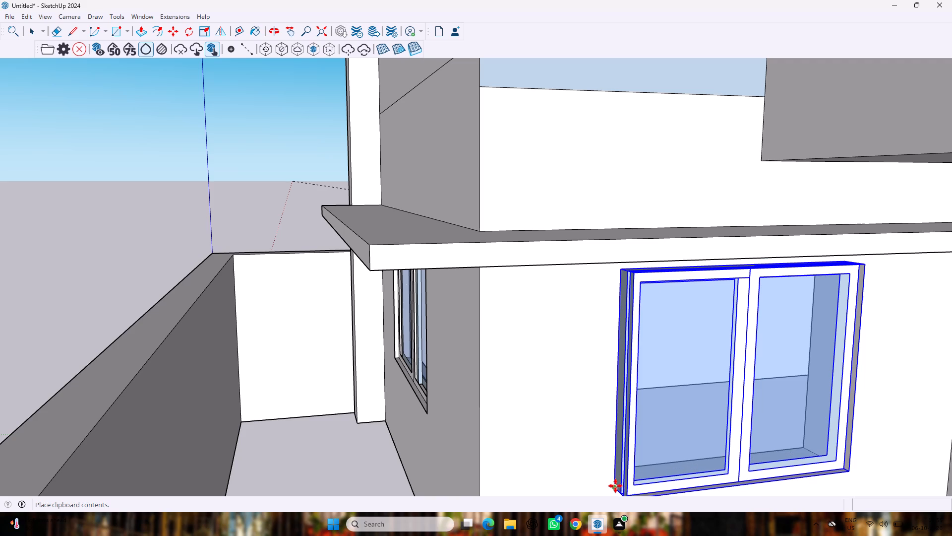
# Examine from several angles how the copied two-pane window sits in the ground-floor side wall opening.
pyautogui.moveTo(694, 425); pyautogui.dragTo(620, 384, button='middle')
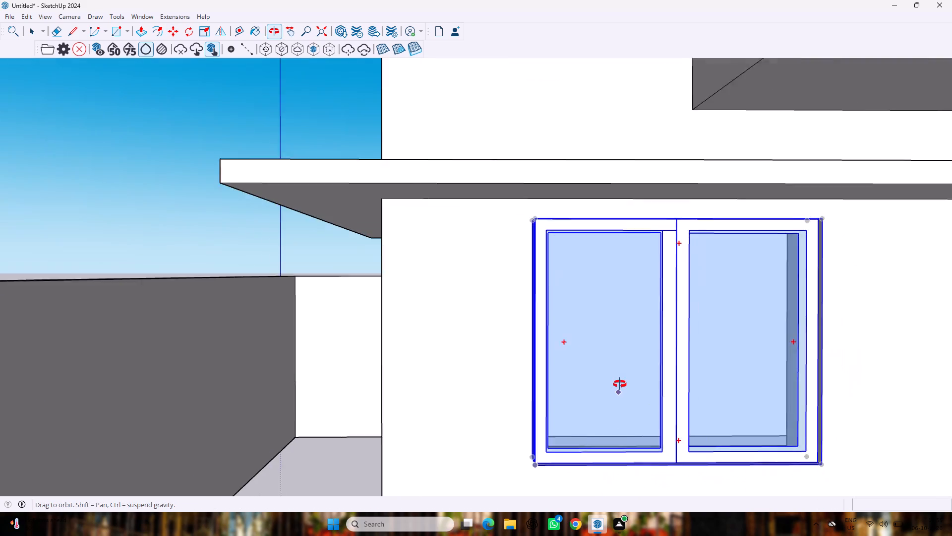
pyautogui.moveTo(620, 384); pyautogui.dragTo(617, 383, button='middle')
pyautogui.moveTo(608, 376); pyautogui.dragTo(615, 424, button='middle')
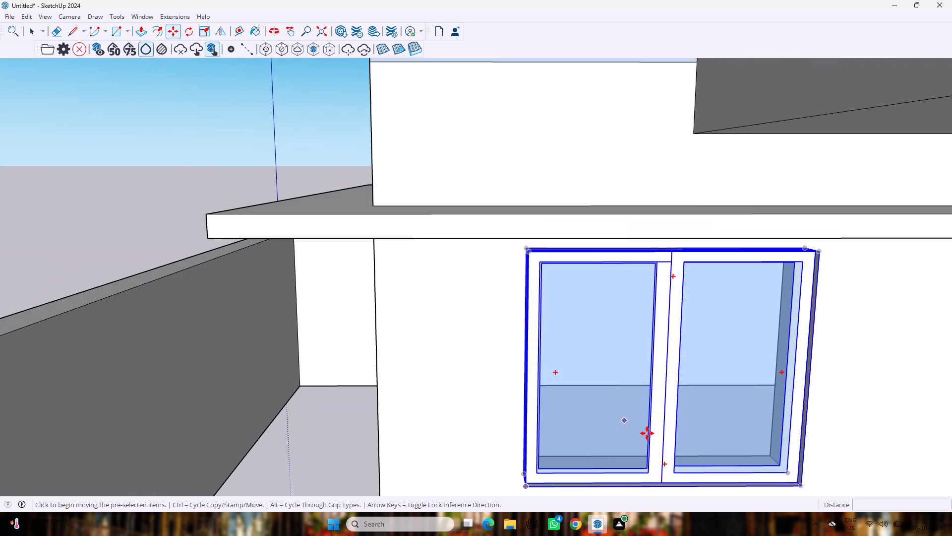
pyautogui.scroll(-10, 649, 433)
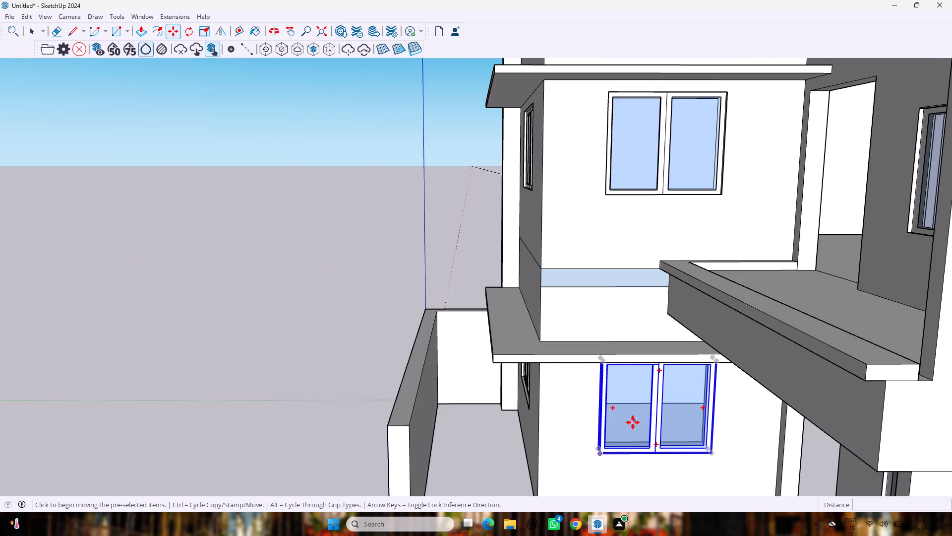
pyautogui.press('space')
pyautogui.moveTo(227, 399); pyautogui.dragTo(486, 386, button='middle')
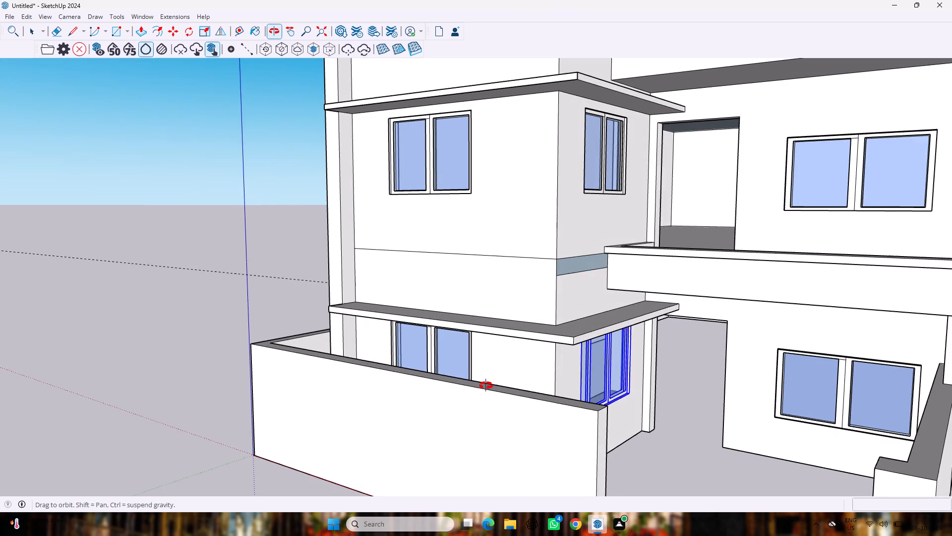
pyautogui.moveTo(486, 386); pyautogui.dragTo(357, 389, button='middle')
pyautogui.press('s')
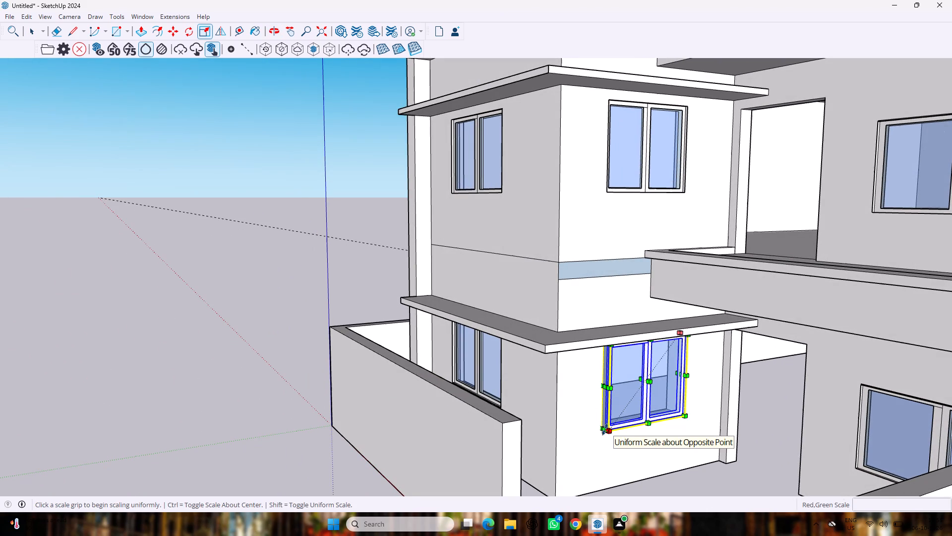
pyautogui.moveTo(617, 375); pyautogui.dragTo(535, 366, button='middle')
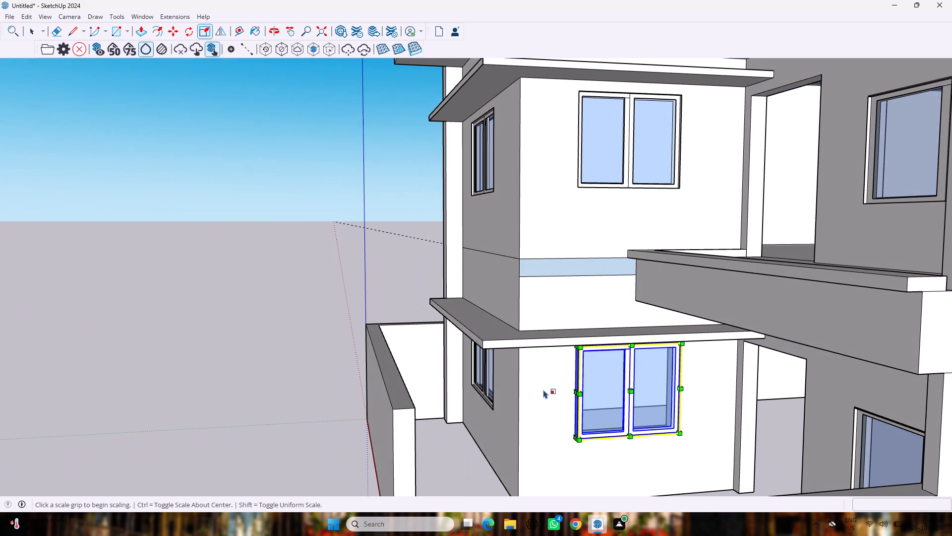
pyautogui.moveTo(595, 400); pyautogui.dragTo(562, 444, button='middle')
pyautogui.scroll(1, 562, 321)
pyautogui.scroll(-1, 571, 441)
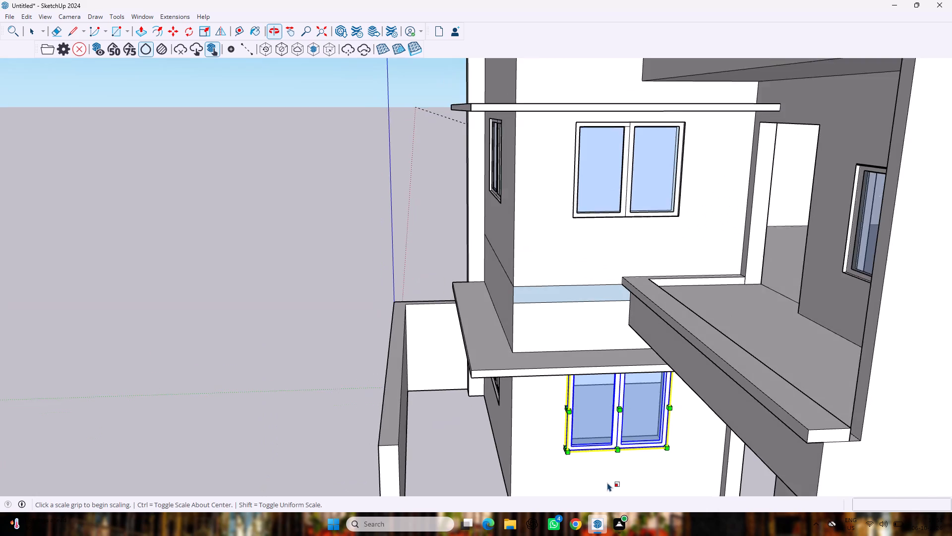
pyautogui.scroll(9, 607, 482)
pyautogui.moveTo(597, 406); pyautogui.dragTo(537, 398, button='middle')
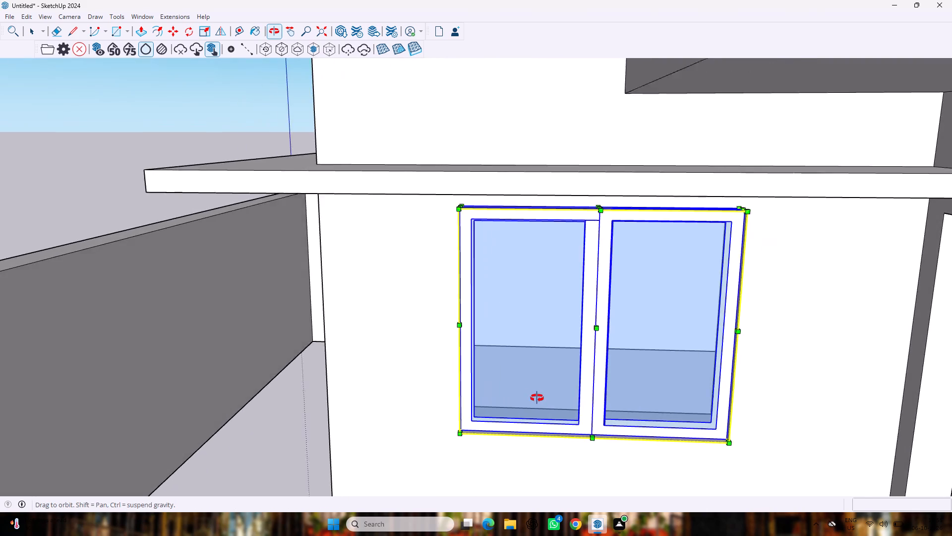
pyautogui.moveTo(537, 398); pyautogui.dragTo(516, 380, button='middle')
pyautogui.scroll(1, 474, 340)
pyautogui.moveTo(454, 334); pyautogui.dragTo(546, 339, button='middle')
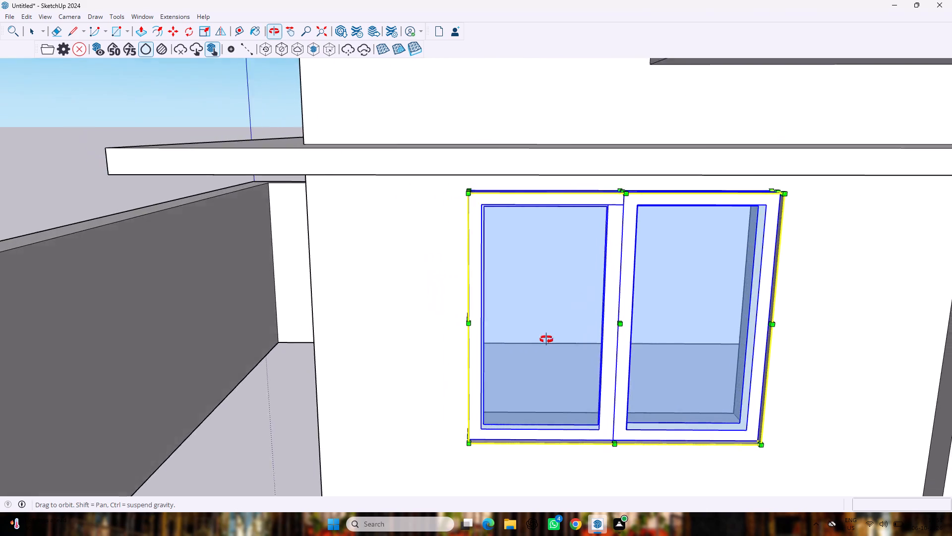
pyautogui.moveTo(546, 339); pyautogui.dragTo(678, 311, button='middle')
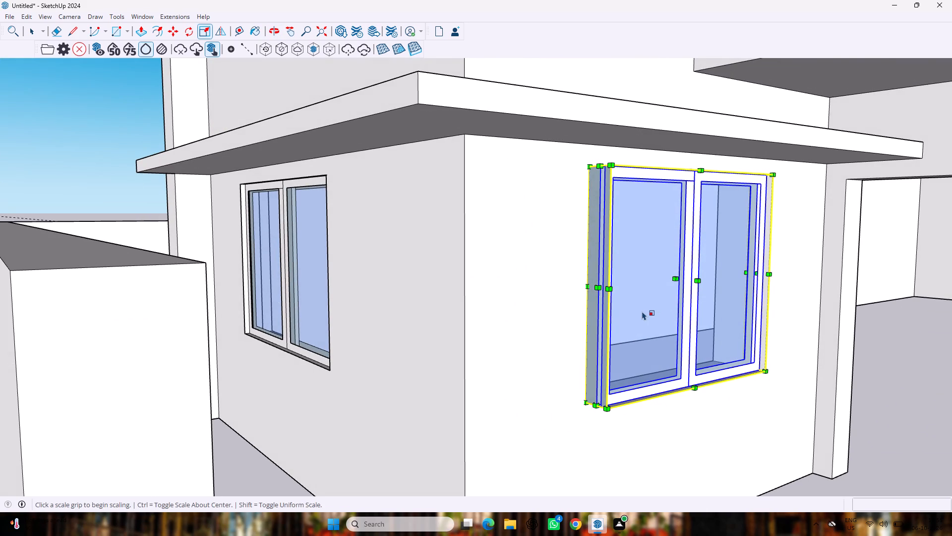
# Move the copied window so its front lower corner meets the ground-floor opening's lower corner, setting the frame flush with the wall.
pyautogui.press('m')
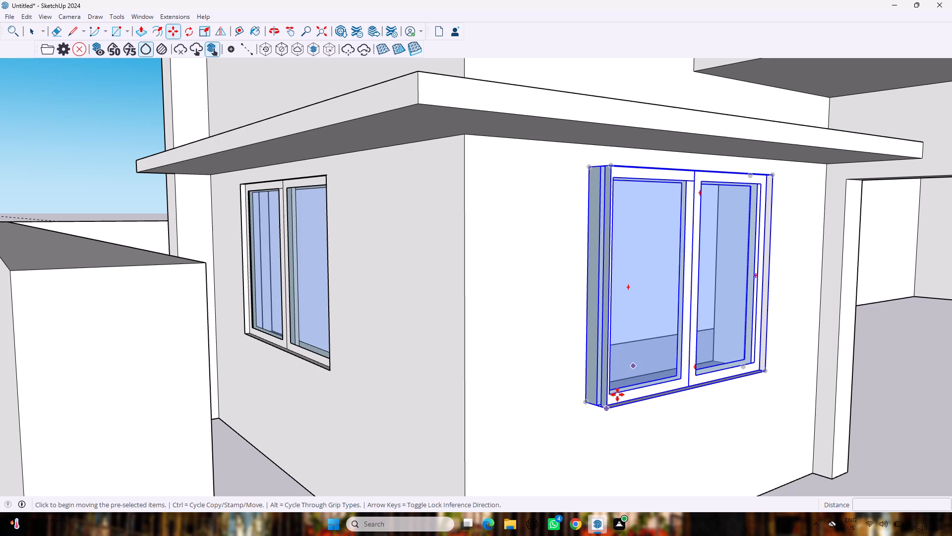
pyautogui.moveTo(588, 404); pyautogui.dragTo(579, 392)
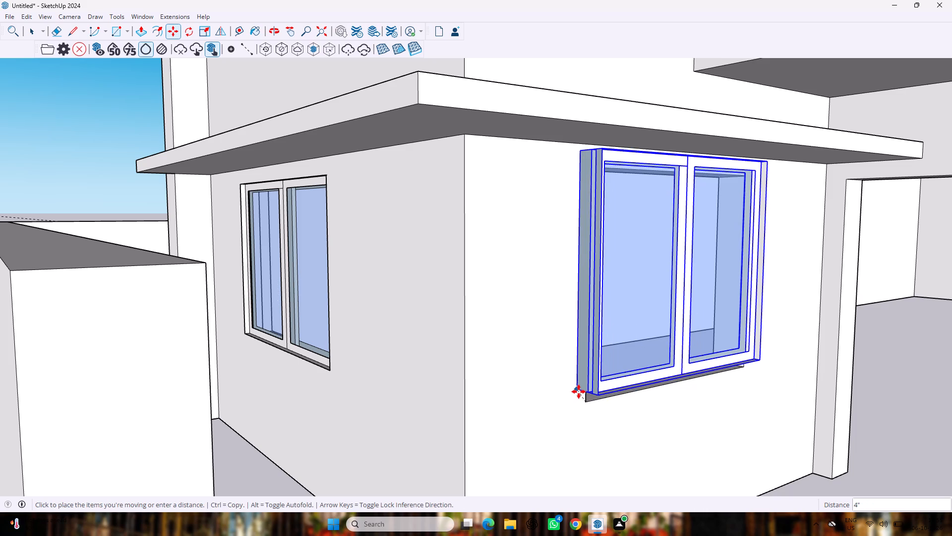
pyautogui.moveTo(579, 392); pyautogui.dragTo(574, 391)
pyautogui.moveTo(600, 398); pyautogui.dragTo(592, 399)
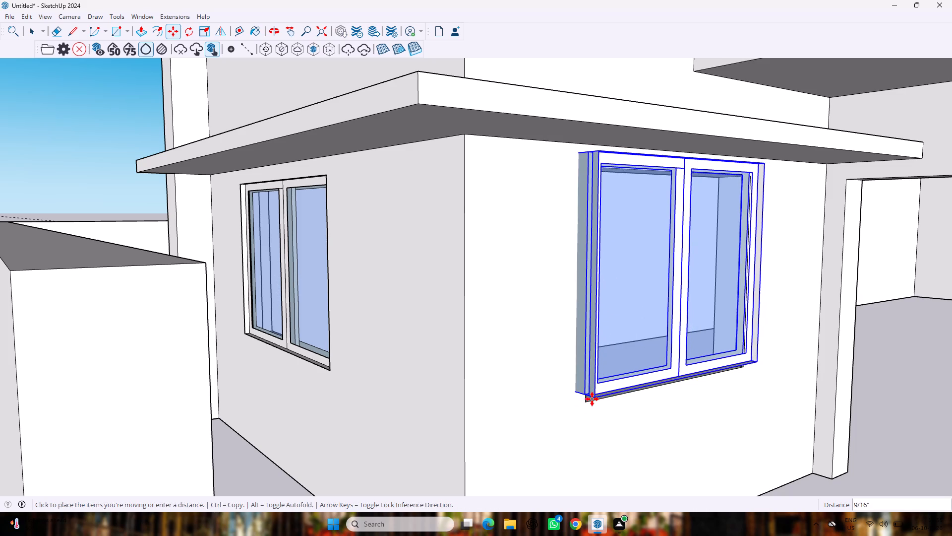
pyautogui.moveTo(592, 399); pyautogui.dragTo(589, 401)
pyautogui.scroll(-4, 743, 373)
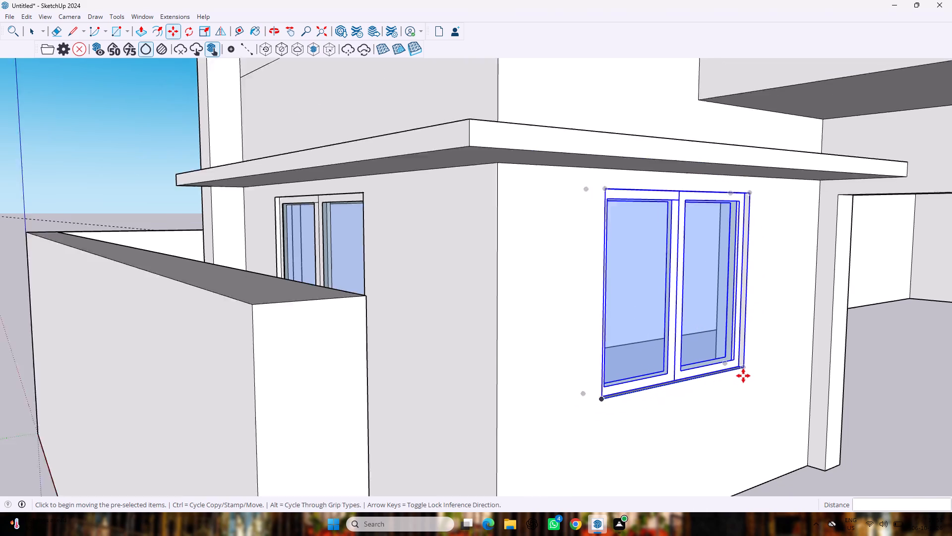
pyautogui.press('space')
pyautogui.scroll(-8, 747, 378)
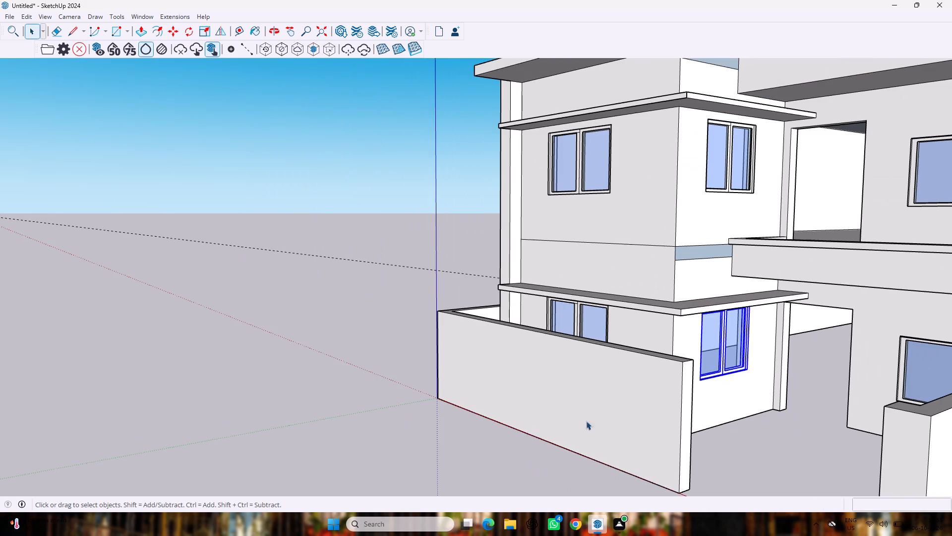
pyautogui.click(458, 428)
# Search 3D Warehouse for "door".
pyautogui.scroll(-10, 465, 411)
pyautogui.moveTo(506, 383); pyautogui.dragTo(658, 416, button='middle')
pyautogui.moveTo(618, 458); pyautogui.dragTo(633, 437, button='middle')
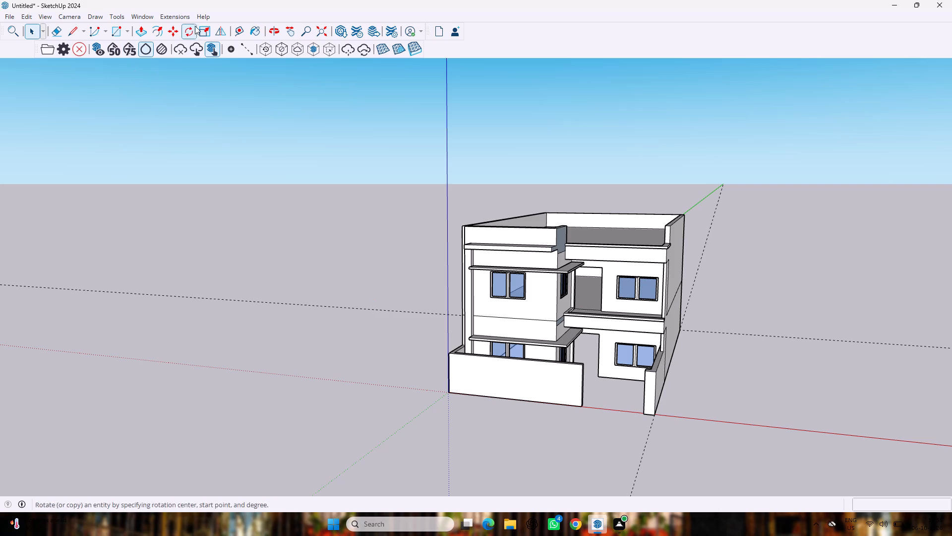
pyautogui.click(149, 16)
pyautogui.click(147, 98)
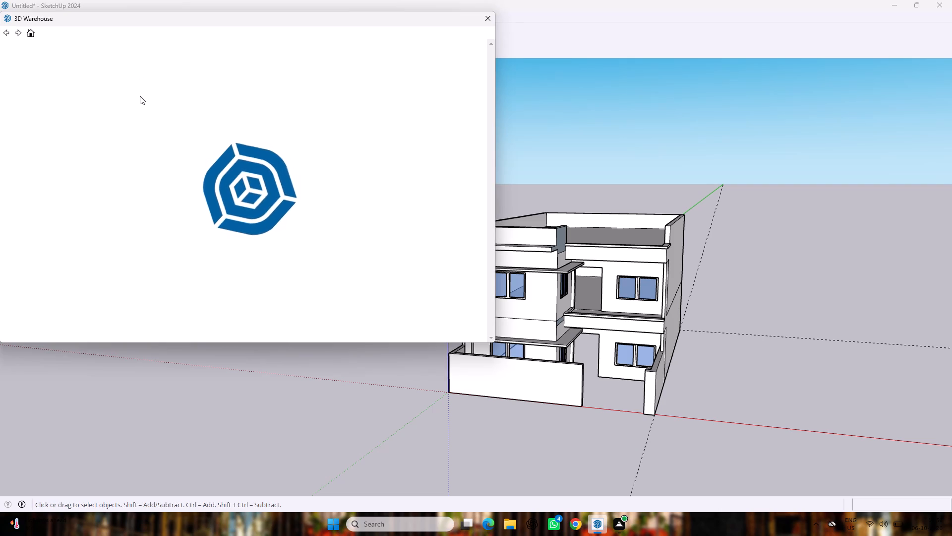
pyautogui.click(136, 61)
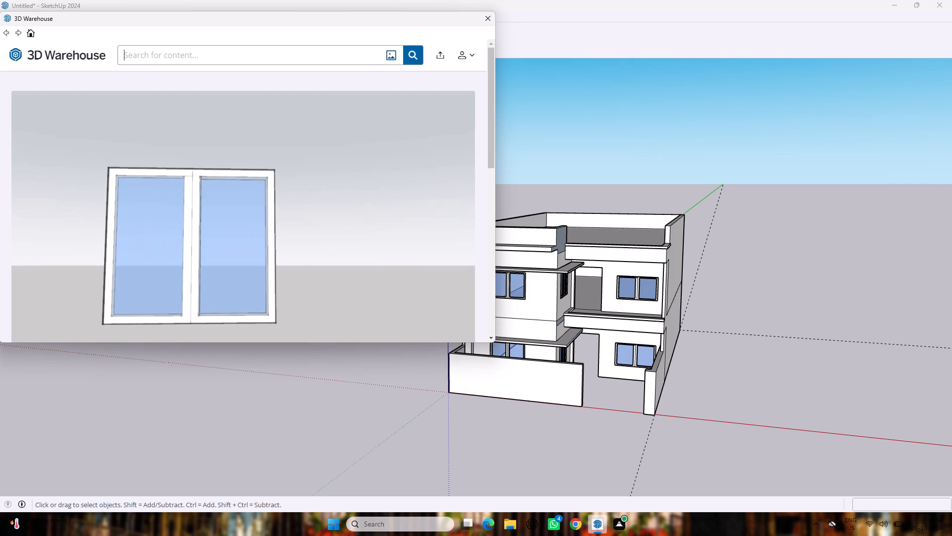
pyautogui.write('door')
pyautogui.press('Return')
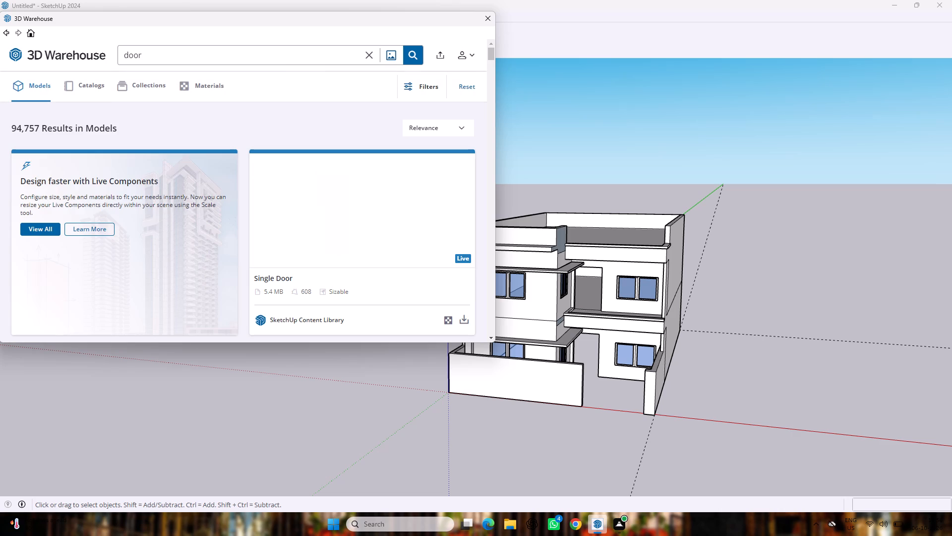
# Browse the door models for one that suits the house's entrance.
pyautogui.scroll(-4, 380, 229)
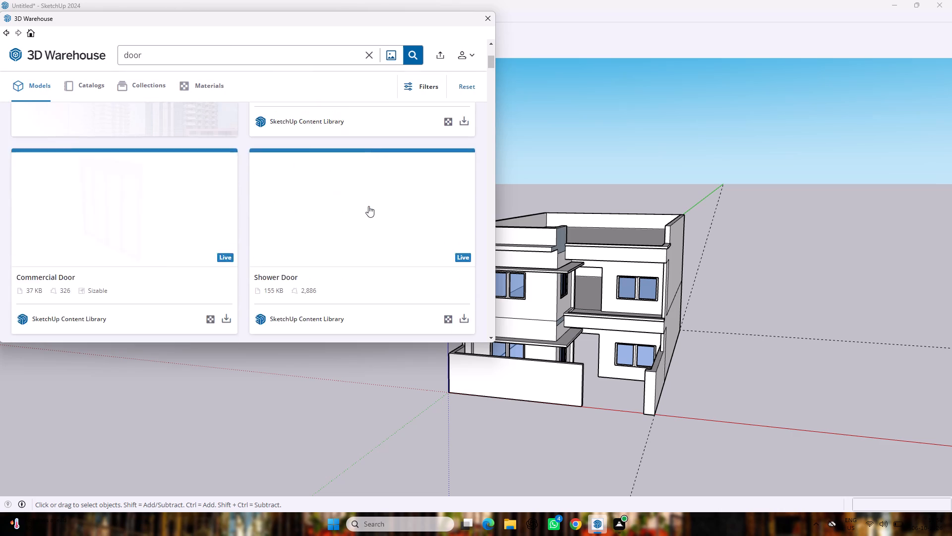
pyautogui.scroll(-6, 368, 206)
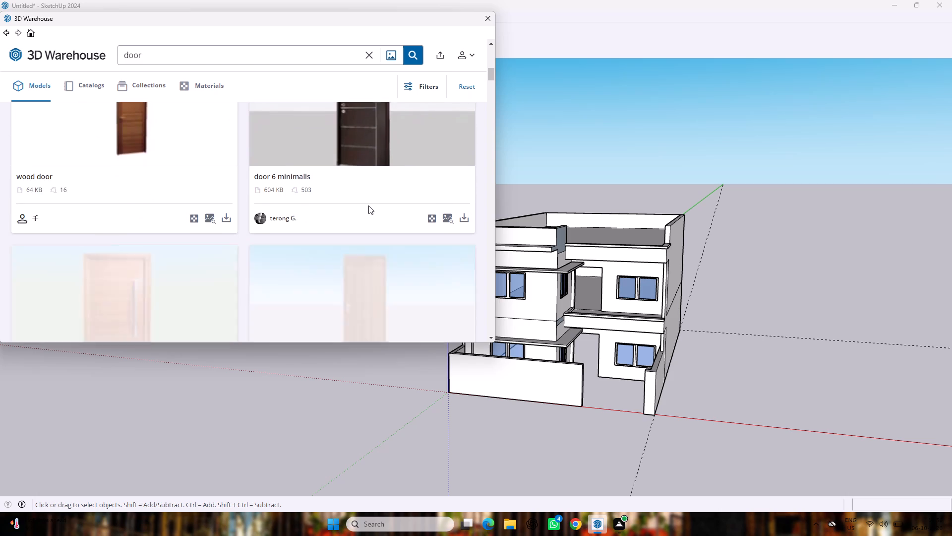
pyautogui.scroll(-3, 368, 205)
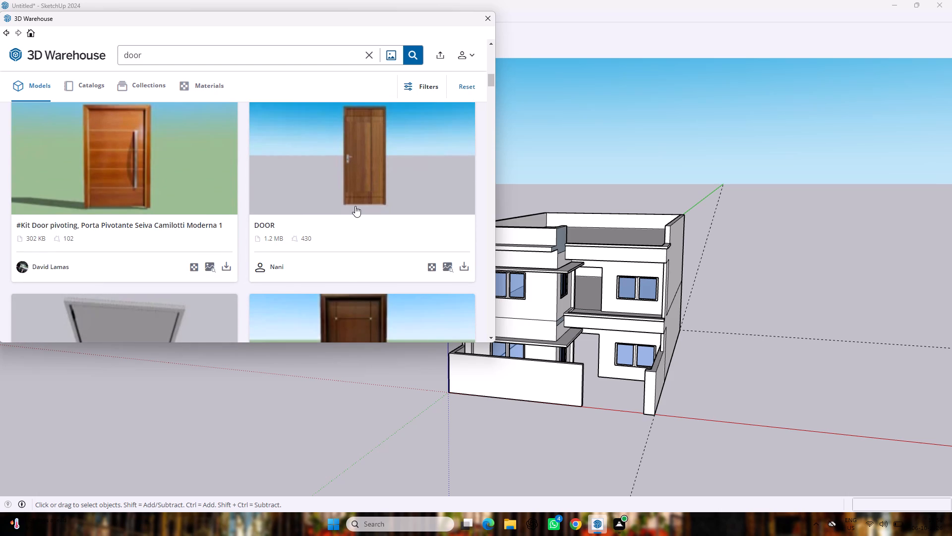
pyautogui.scroll(-7, 346, 206)
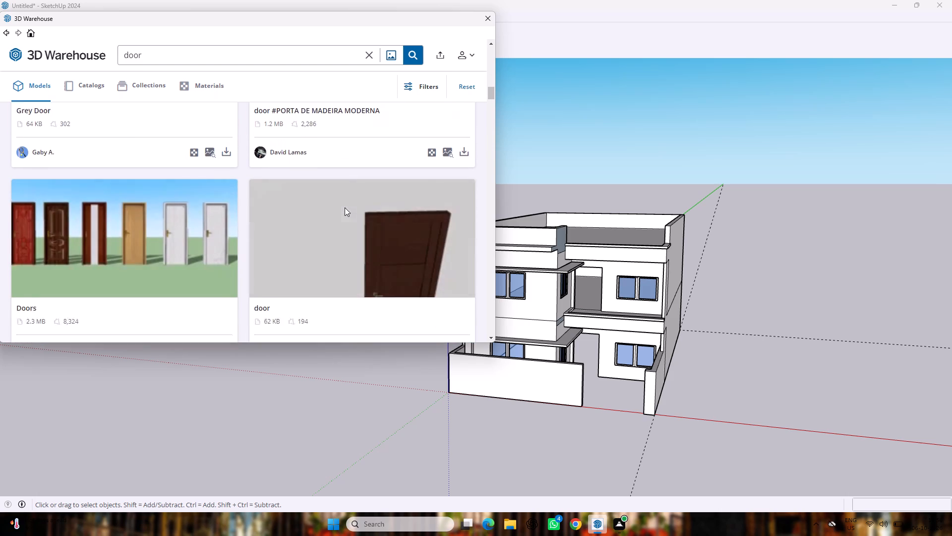
pyautogui.scroll(-8, 344, 207)
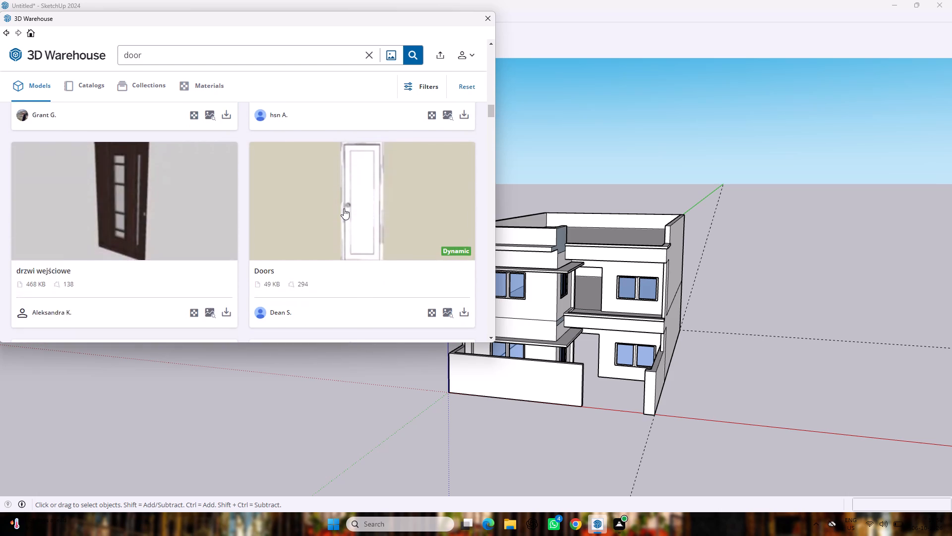
pyautogui.scroll(-11, 344, 208)
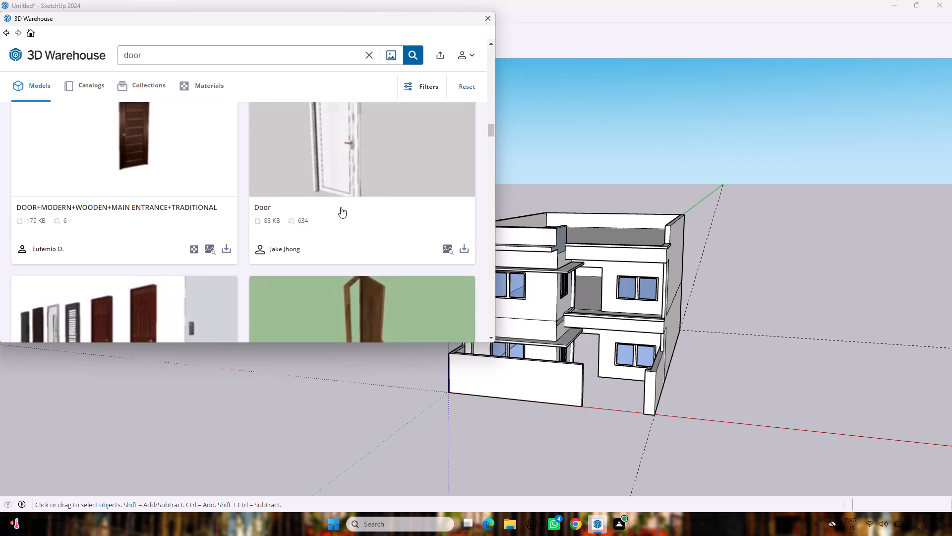
pyautogui.scroll(-9, 341, 207)
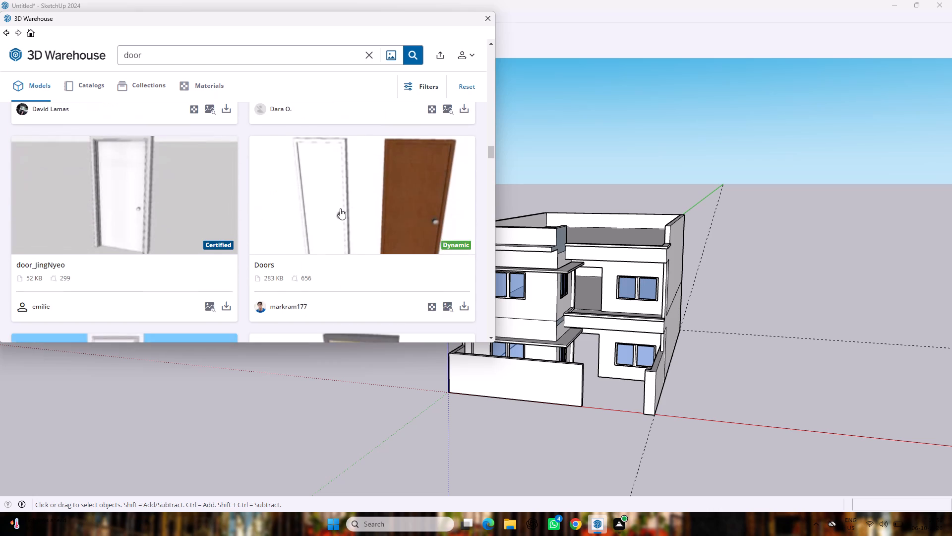
pyautogui.scroll(-5, 340, 208)
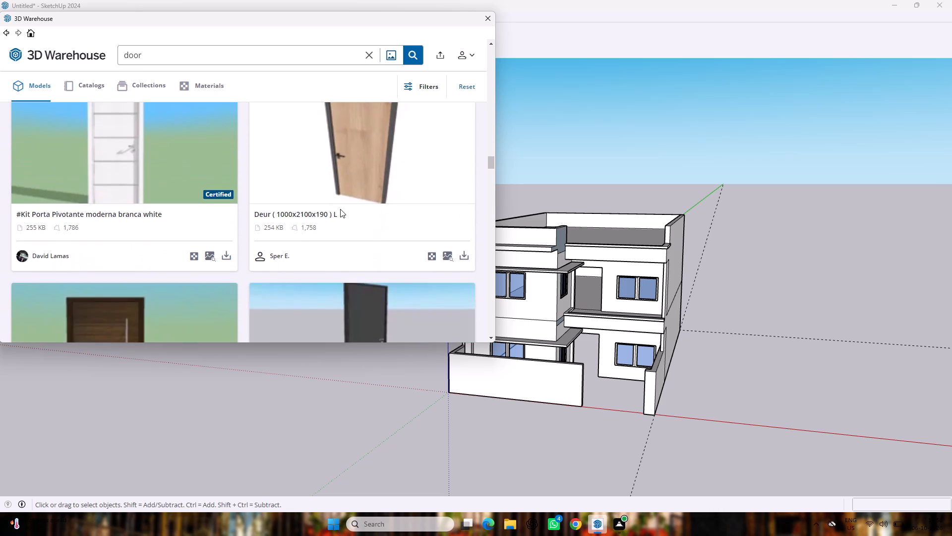
pyautogui.scroll(-4, 340, 209)
pyautogui.scroll(-3, 145, 177)
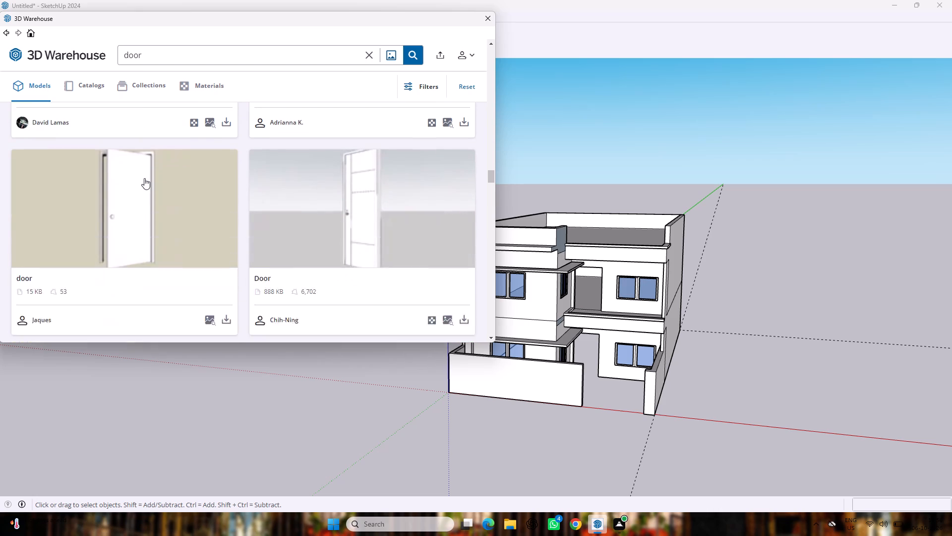
pyautogui.scroll(5, 144, 179)
# Download the "#Kit Porta Pivotante Envernizada Luxury." door into the model and place it in front of the front boundary wall.
pyautogui.click(134, 188)
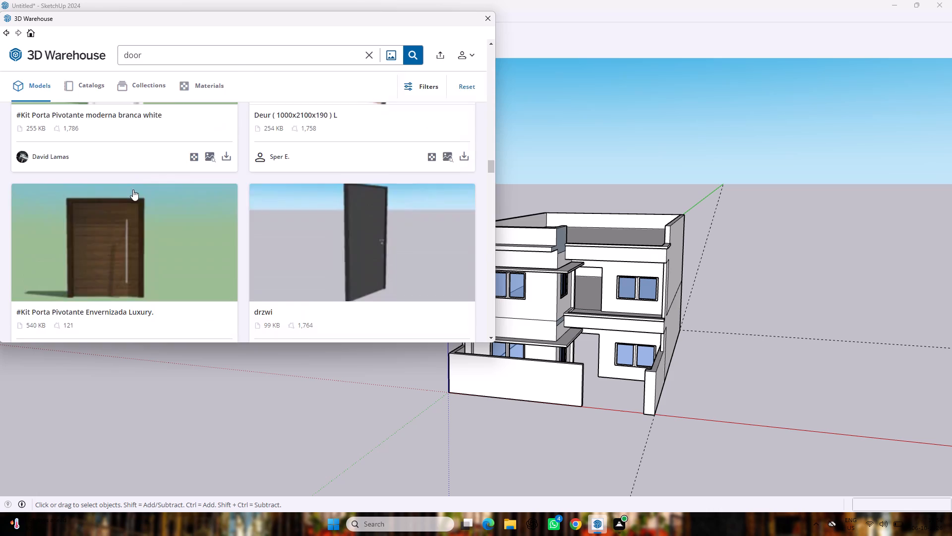
pyautogui.scroll(-7, 148, 215)
pyautogui.scroll(8, 149, 195)
pyautogui.rightClick(149, 189)
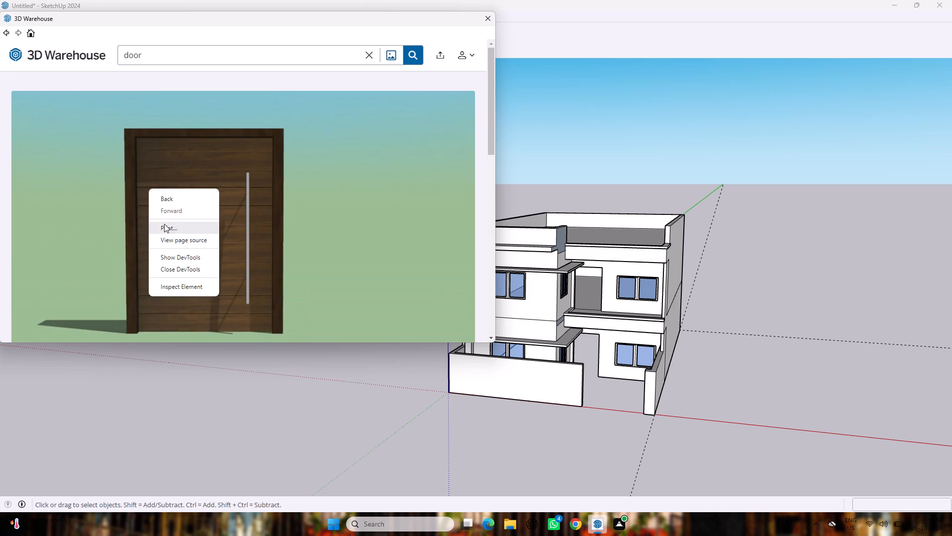
pyautogui.click(239, 215)
pyautogui.scroll(-4, 239, 211)
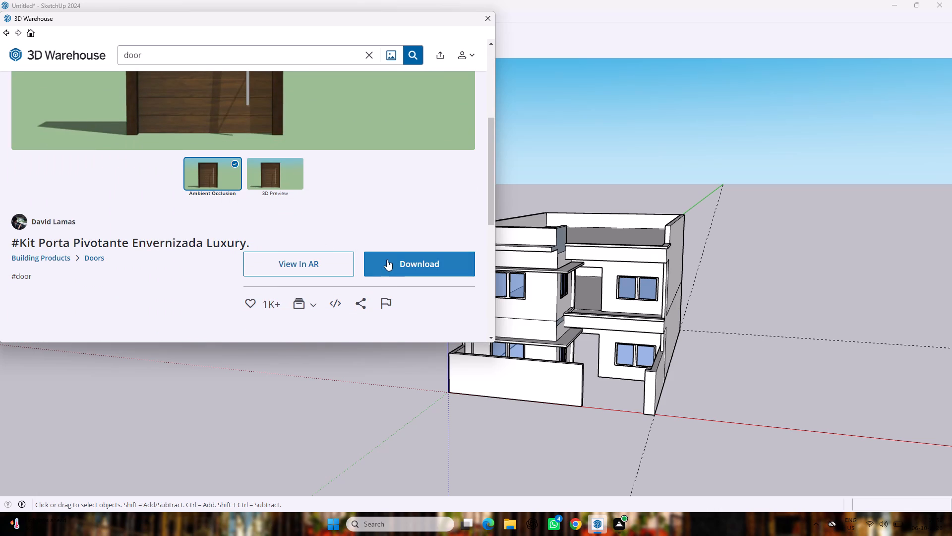
pyautogui.click(387, 260)
pyautogui.click(212, 193)
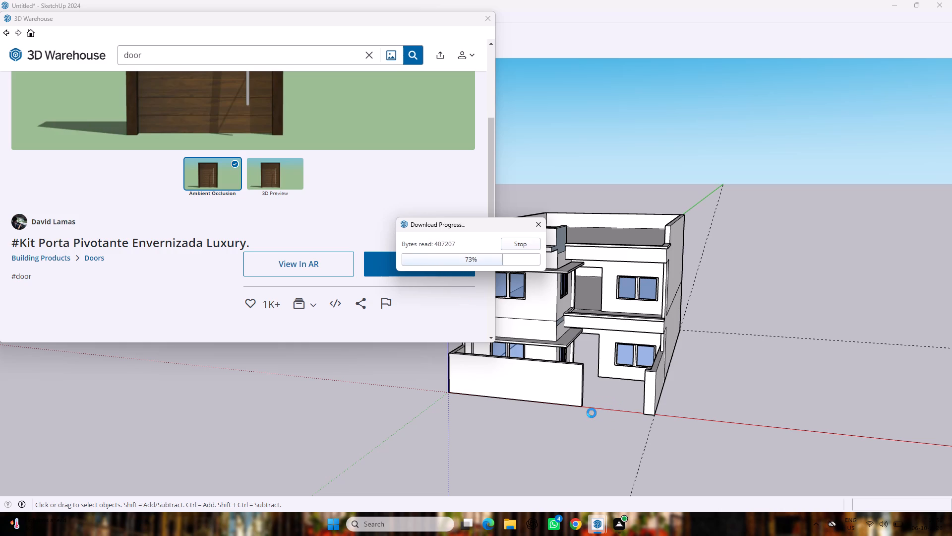
pyautogui.click(496, 433)
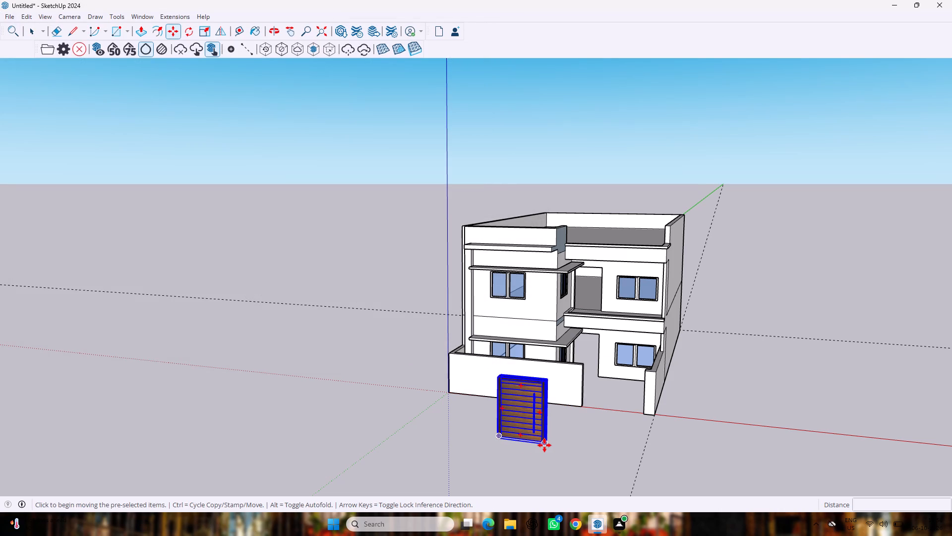
pyautogui.scroll(6, 544, 443)
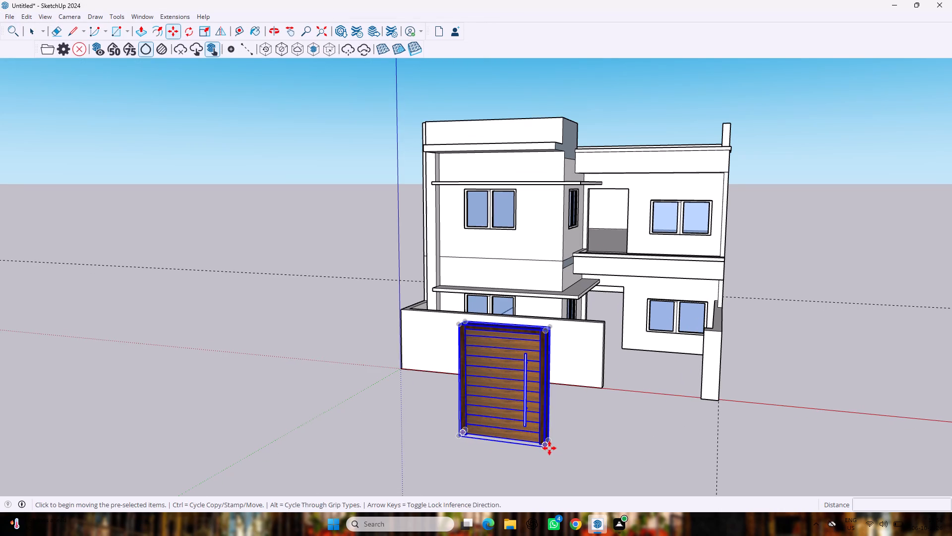
# Move the wooden door from in front of the boundary wall into the yard, near the ground-floor entrance opening.
pyautogui.doubleClick(547, 446)
pyautogui.scroll(12, 641, 357)
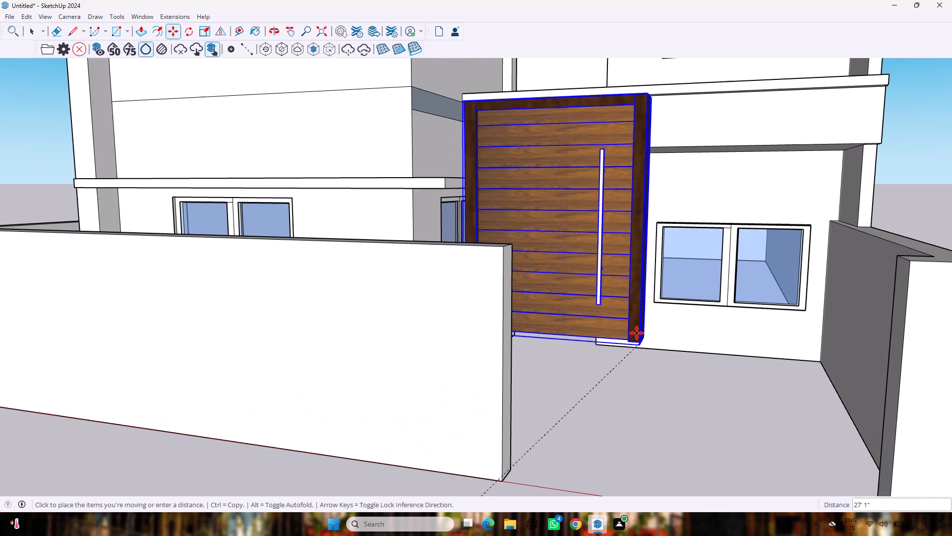
pyautogui.moveTo(595, 338); pyautogui.dragTo(554, 383, button='middle')
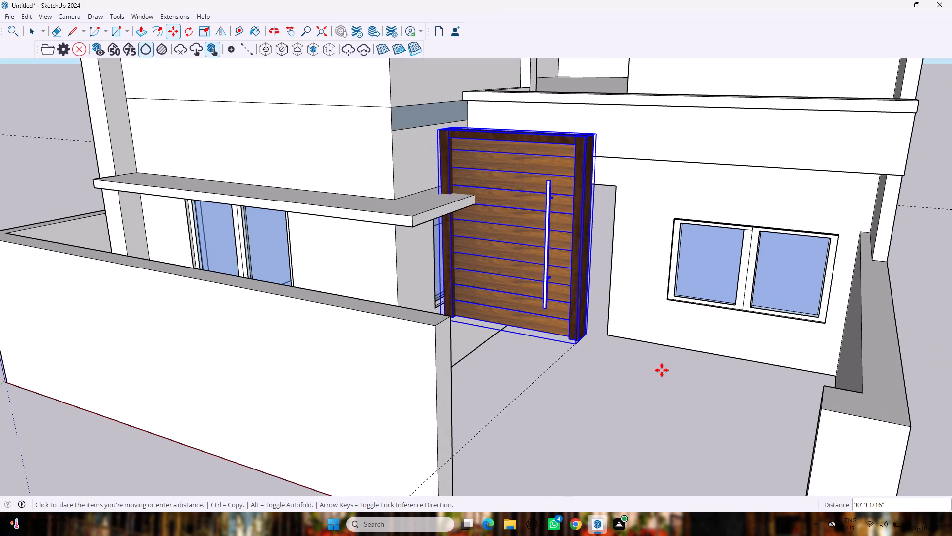
pyautogui.moveTo(619, 396); pyautogui.dragTo(628, 398)
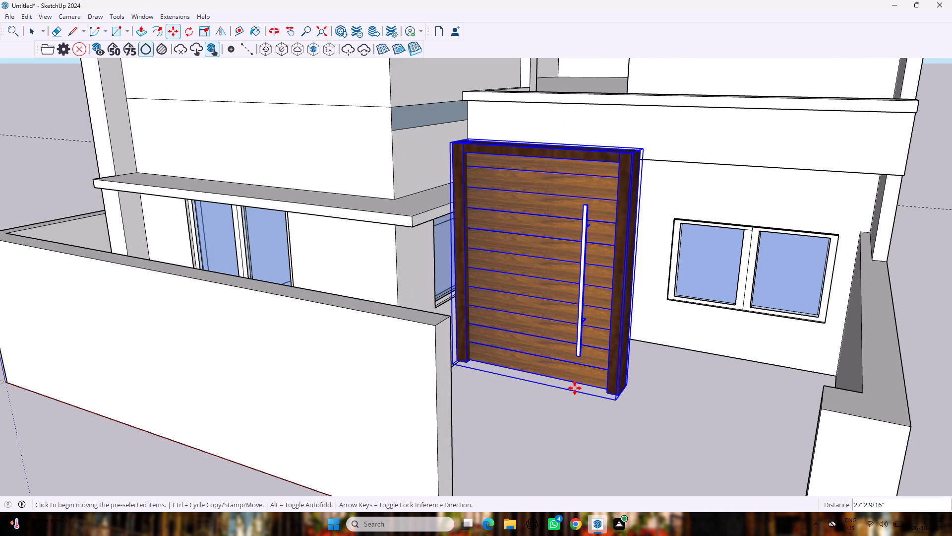
# Move the door by its lower frame corner to the entrance opening's lower corner beside the side-window wall.
pyautogui.click(459, 363)
pyautogui.scroll(5, 545, 315)
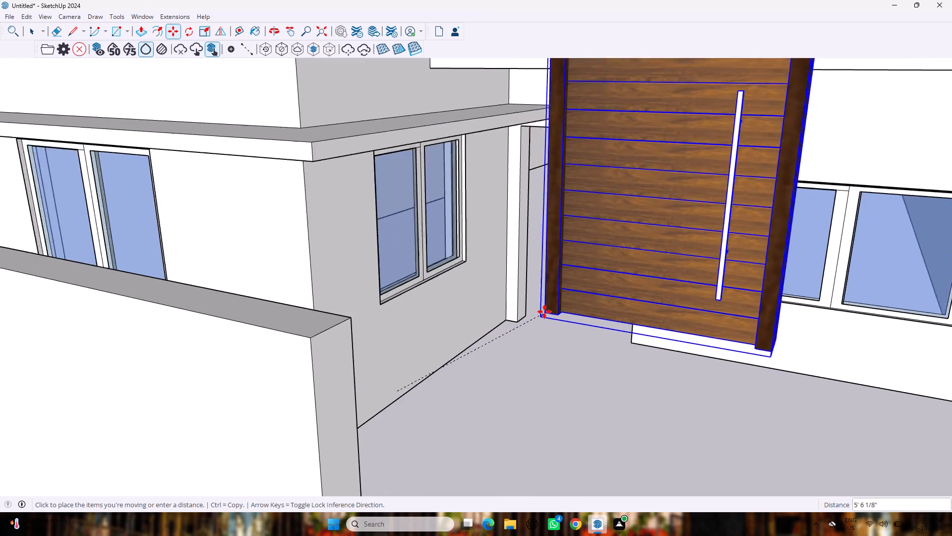
pyautogui.scroll(3, 544, 312)
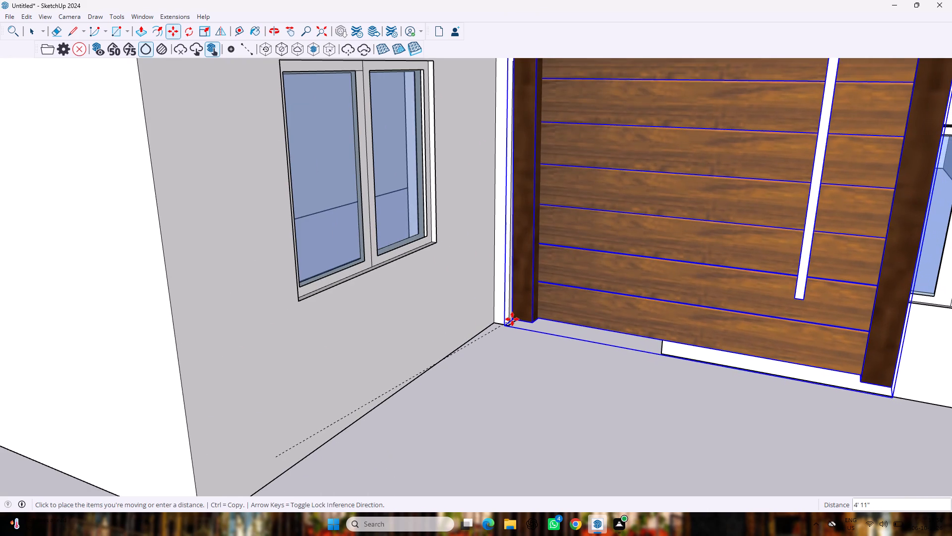
pyautogui.scroll(8, 511, 319)
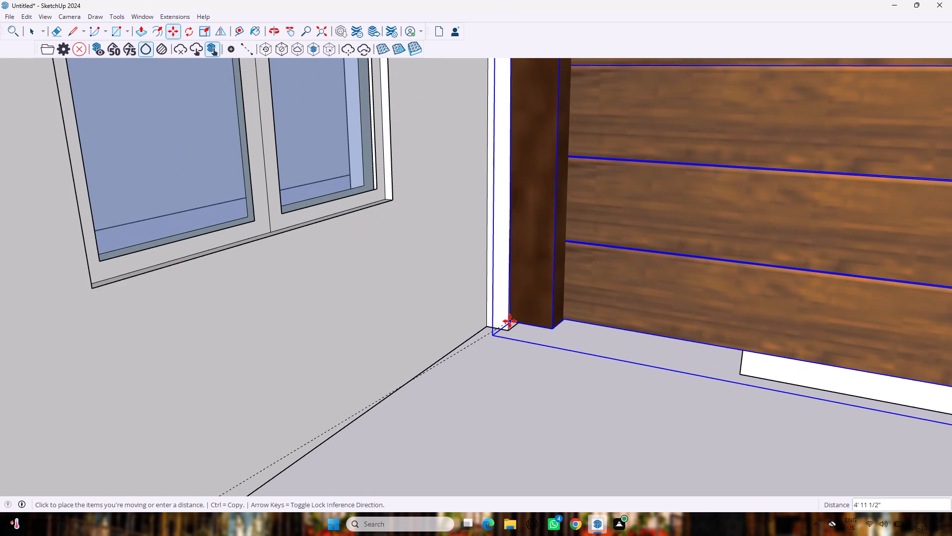
pyautogui.scroll(8, 510, 326)
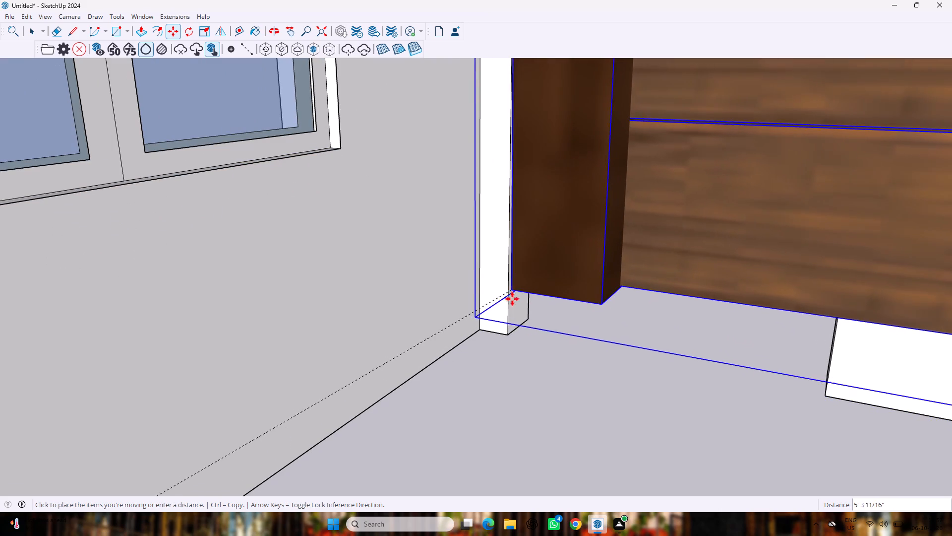
pyautogui.click(508, 330)
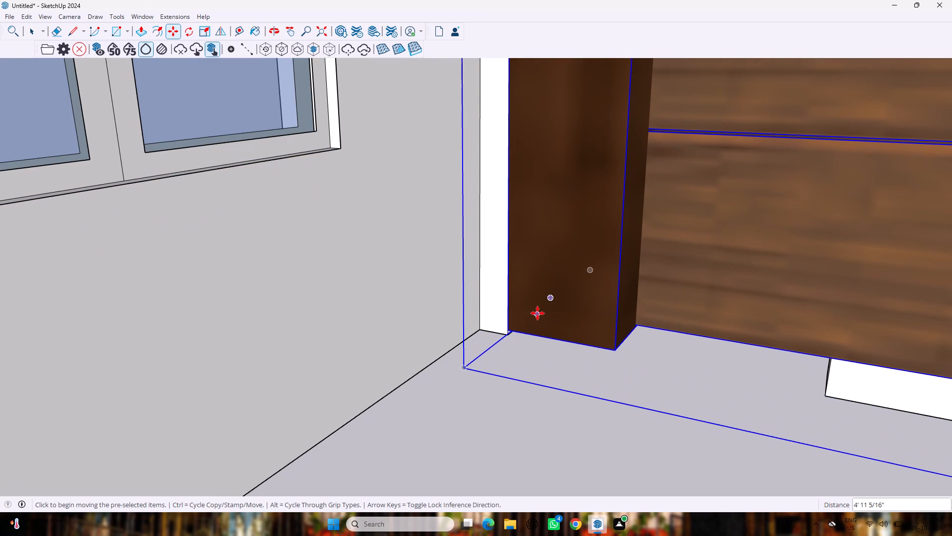
# Reposition the door so its front lower bounding corner meets the front lower corner of the entrance opening.
pyautogui.scroll(-20, 537, 312)
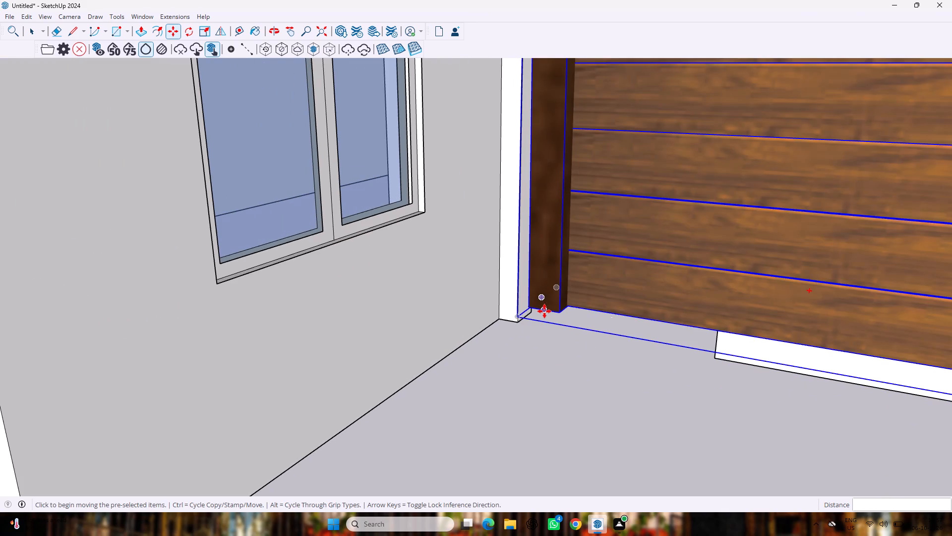
pyautogui.doubleClick(544, 311)
pyautogui.moveTo(523, 320); pyautogui.dragTo(519, 322)
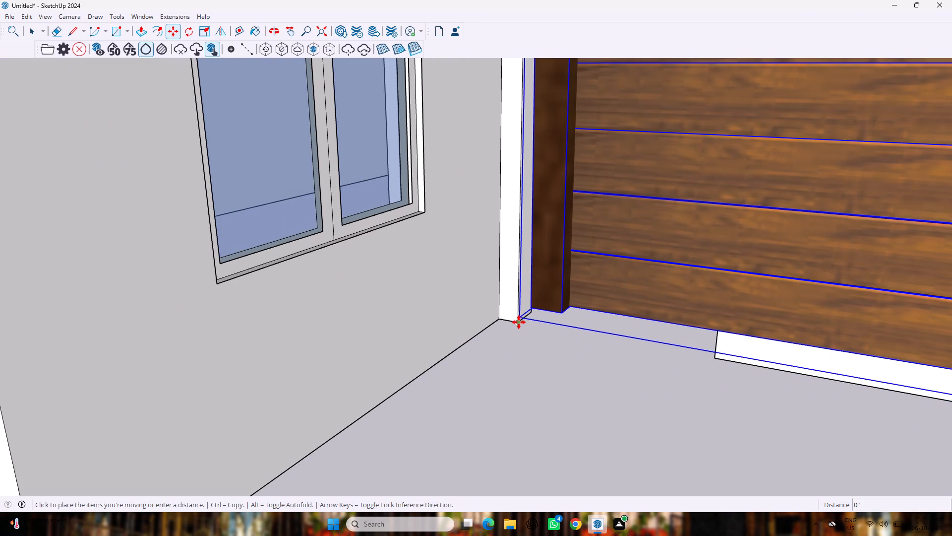
pyautogui.moveTo(519, 322); pyautogui.dragTo(504, 317)
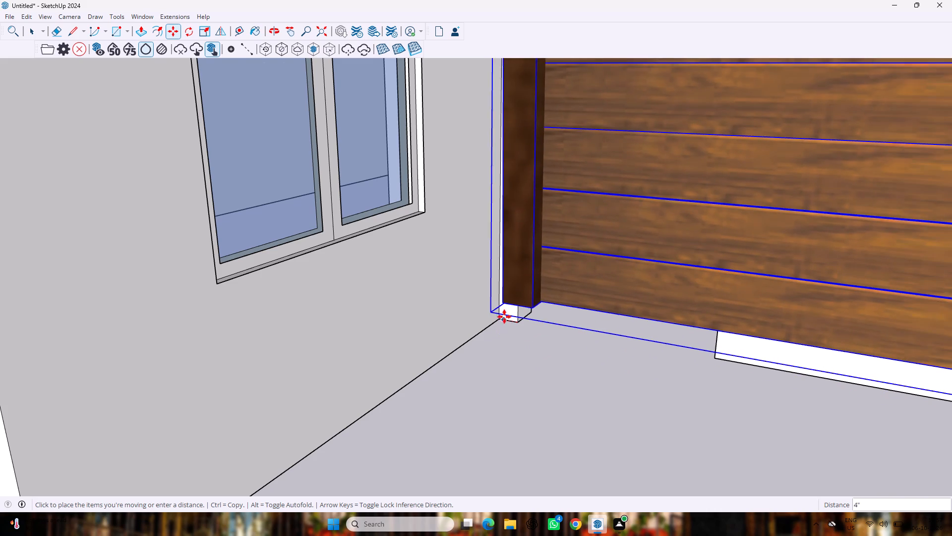
pyautogui.moveTo(504, 317); pyautogui.dragTo(514, 332)
pyautogui.scroll(3, 526, 313)
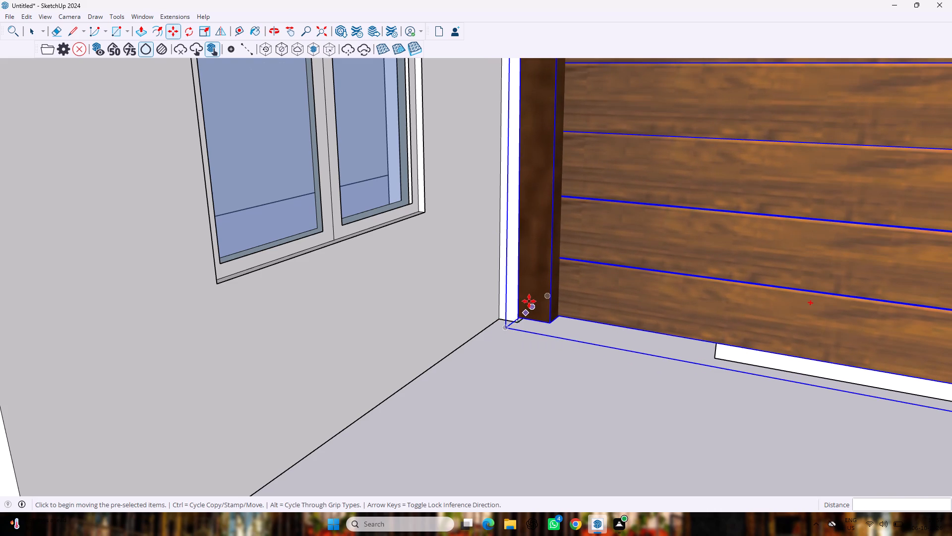
pyautogui.scroll(5, 529, 301)
pyautogui.moveTo(524, 318); pyautogui.dragTo(585, 301, button='middle')
pyautogui.moveTo(492, 323); pyautogui.dragTo(579, 314, button='middle')
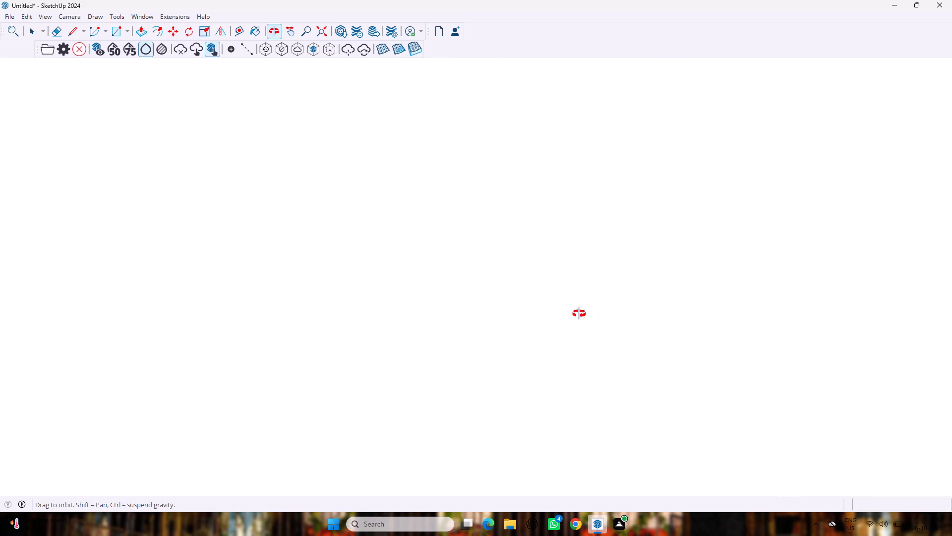
pyautogui.moveTo(579, 314); pyautogui.dragTo(510, 322, button='middle')
pyautogui.scroll(-1, 509, 320)
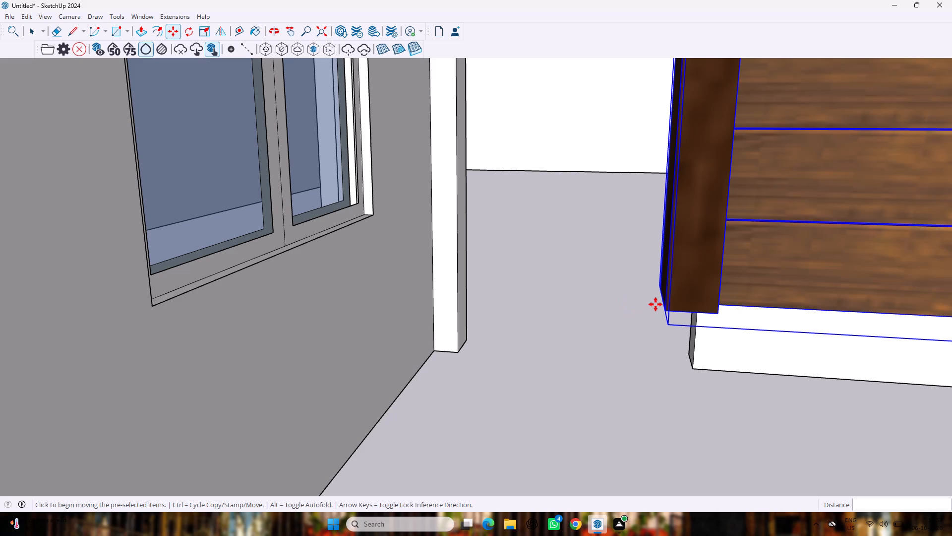
pyautogui.moveTo(666, 325); pyautogui.dragTo(465, 351)
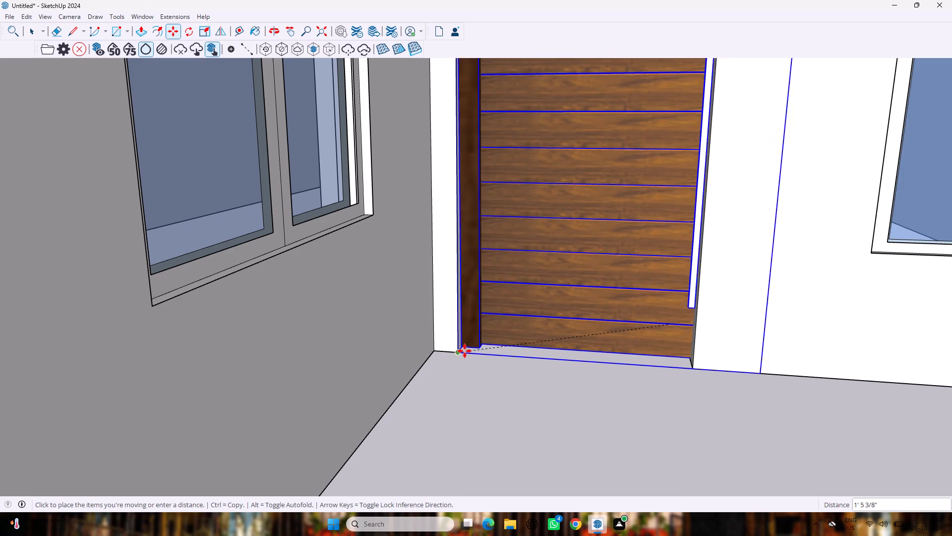
pyautogui.moveTo(465, 351); pyautogui.dragTo(460, 350)
# Scale the door's width and depth by about 0.78 and 1.42 to match the entrance opening's width.
pyautogui.scroll(-9, 557, 317)
pyautogui.scroll(1, 560, 286)
pyautogui.scroll(-2, 561, 286)
pyautogui.moveTo(660, 143); pyautogui.dragTo(665, 203, button='middle')
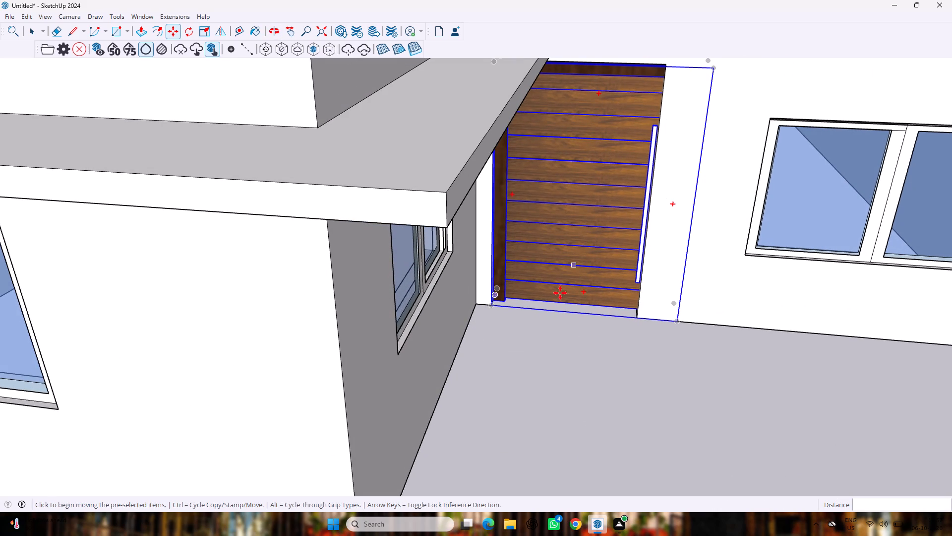
pyautogui.press('s')
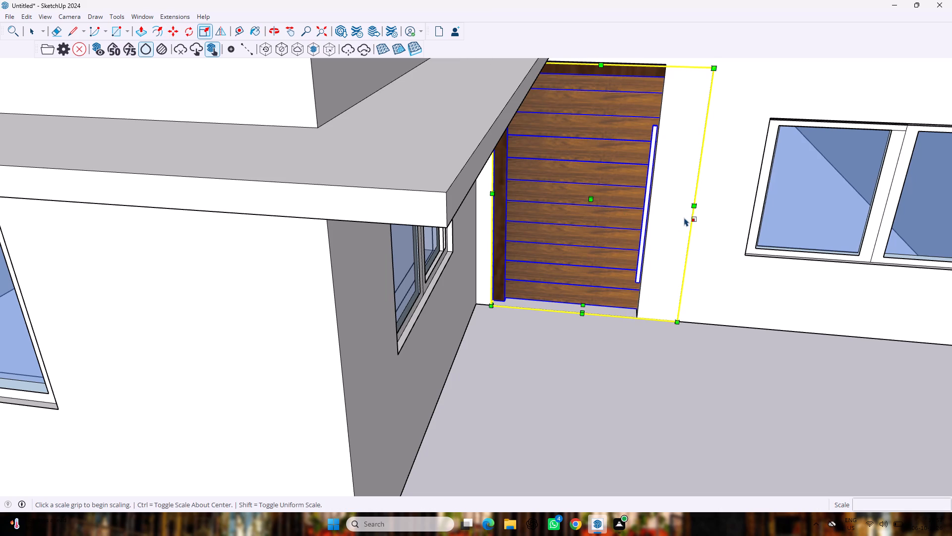
pyautogui.moveTo(691, 207); pyautogui.dragTo(646, 212)
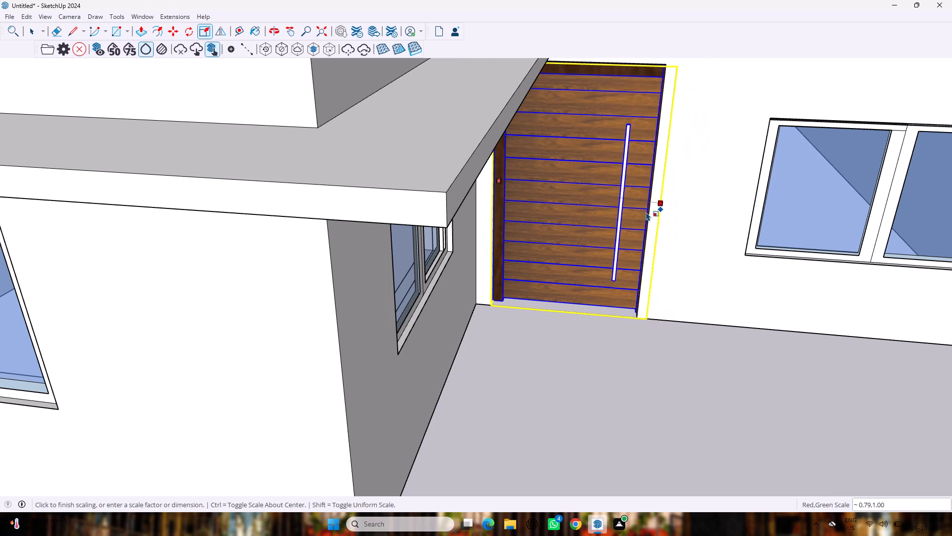
pyautogui.moveTo(646, 212); pyautogui.dragTo(648, 208)
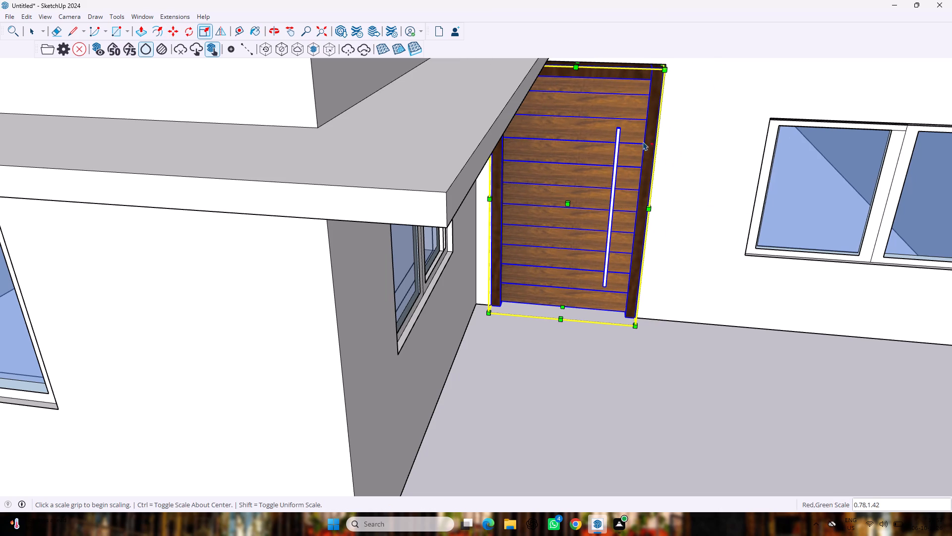
# Scale the door's height from its top by about 1.01 to reach the top of the entrance opening.
pyautogui.scroll(-4, 558, 115)
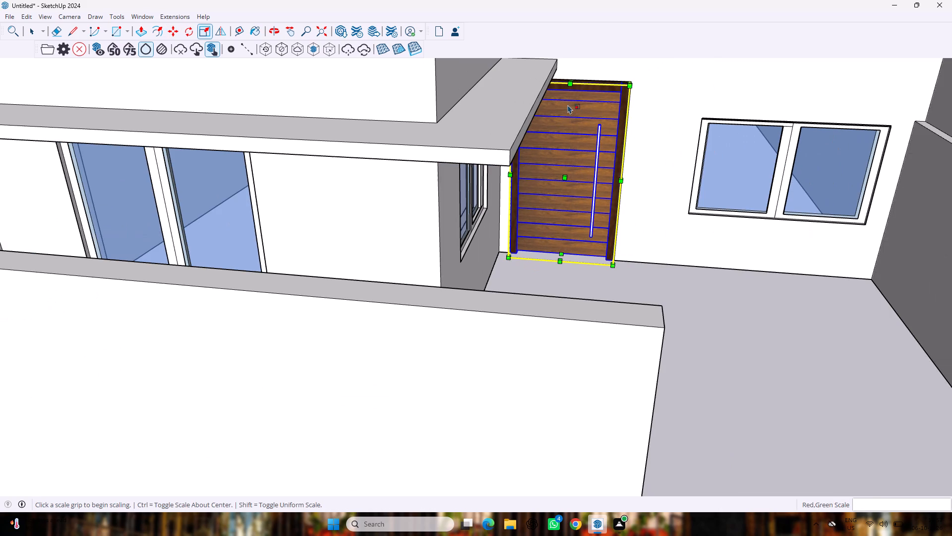
pyautogui.moveTo(578, 80); pyautogui.dragTo(581, 39, button='middle')
pyautogui.scroll(9, 580, 80)
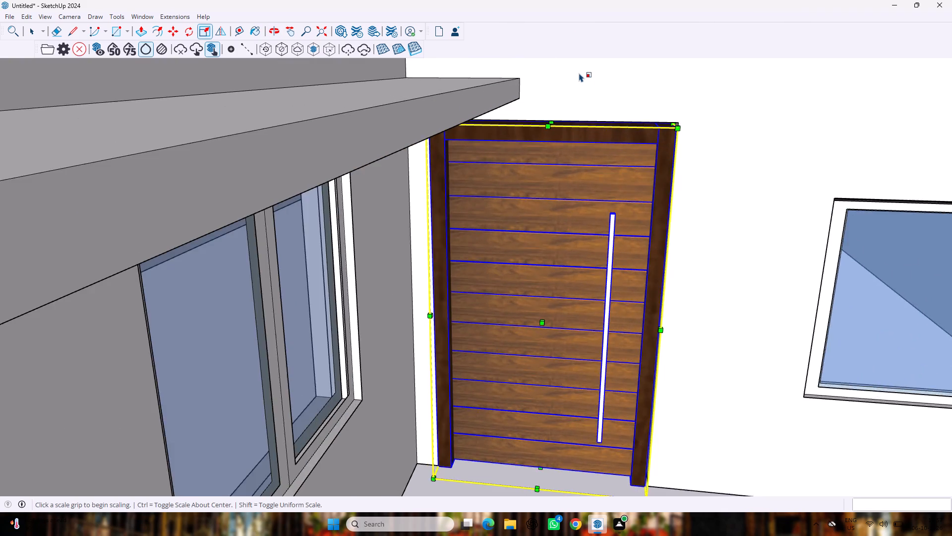
pyautogui.scroll(3, 579, 73)
pyautogui.moveTo(578, 78); pyautogui.dragTo(583, 114, button='middle')
pyautogui.scroll(3, 542, 139)
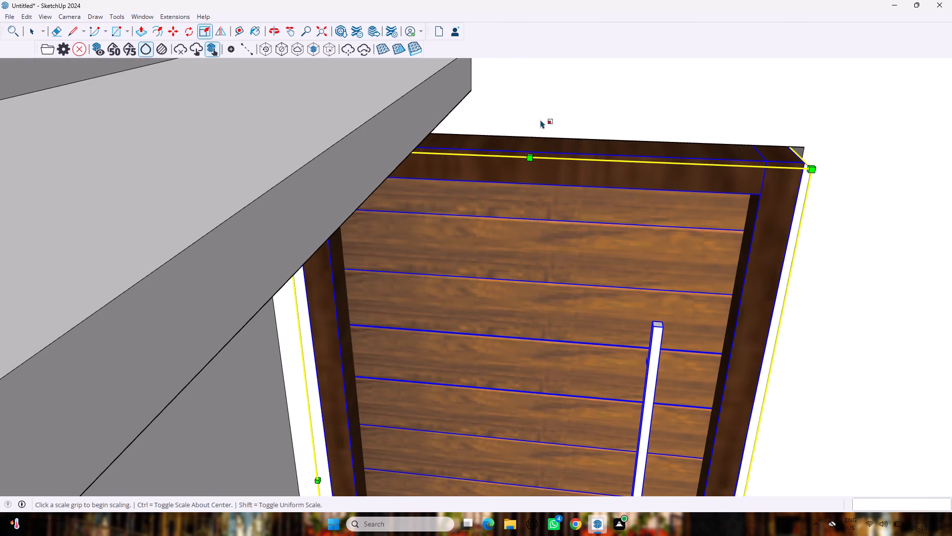
pyautogui.moveTo(540, 137); pyautogui.dragTo(542, 131)
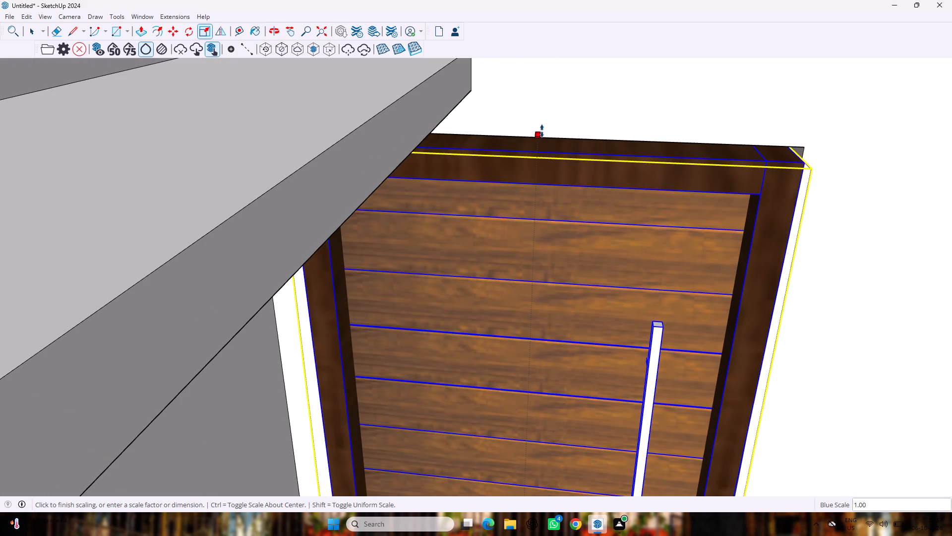
pyautogui.moveTo(542, 131); pyautogui.dragTo(542, 125)
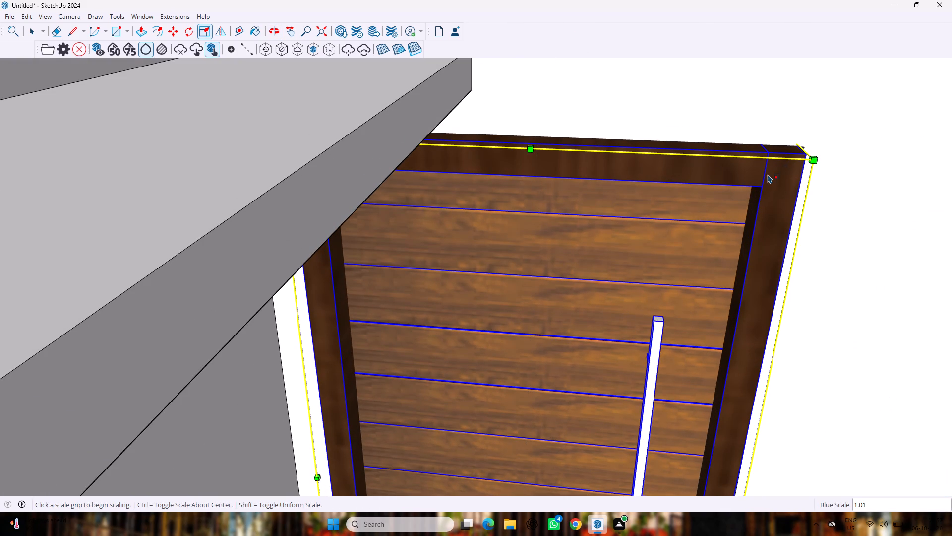
# Scale the door's depth by about 0.72 to bring it back towards the face of the entrance wall.
pyautogui.scroll(-4, 766, 174)
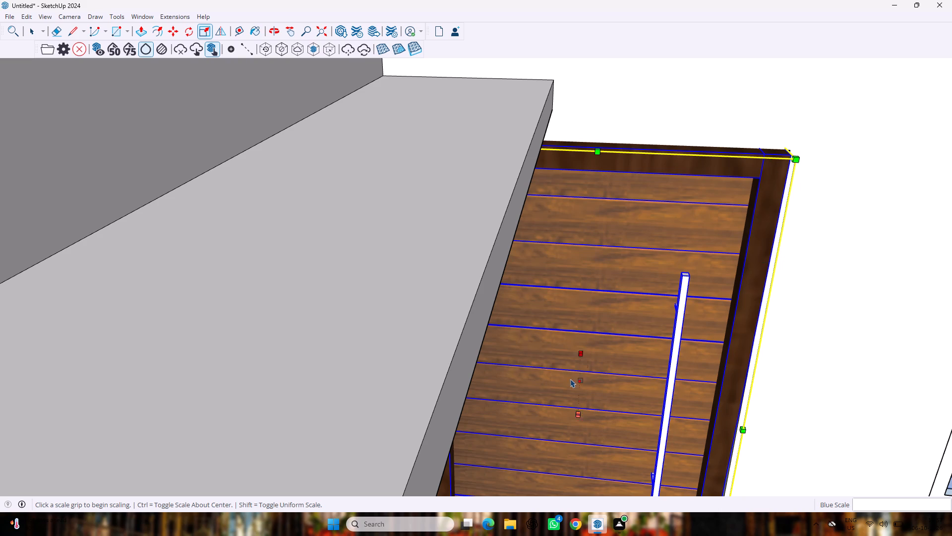
pyautogui.moveTo(580, 411); pyautogui.dragTo(590, 392)
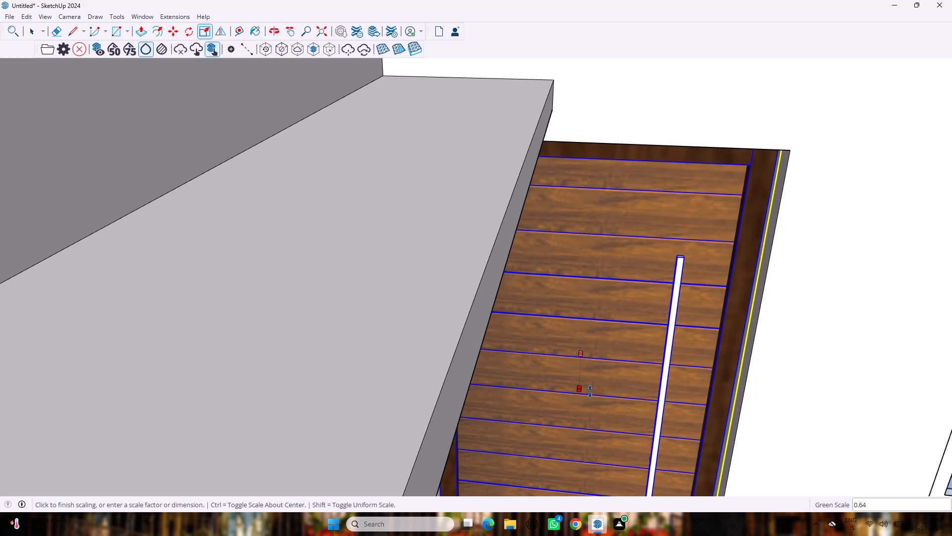
pyautogui.moveTo(590, 392); pyautogui.dragTo(594, 400)
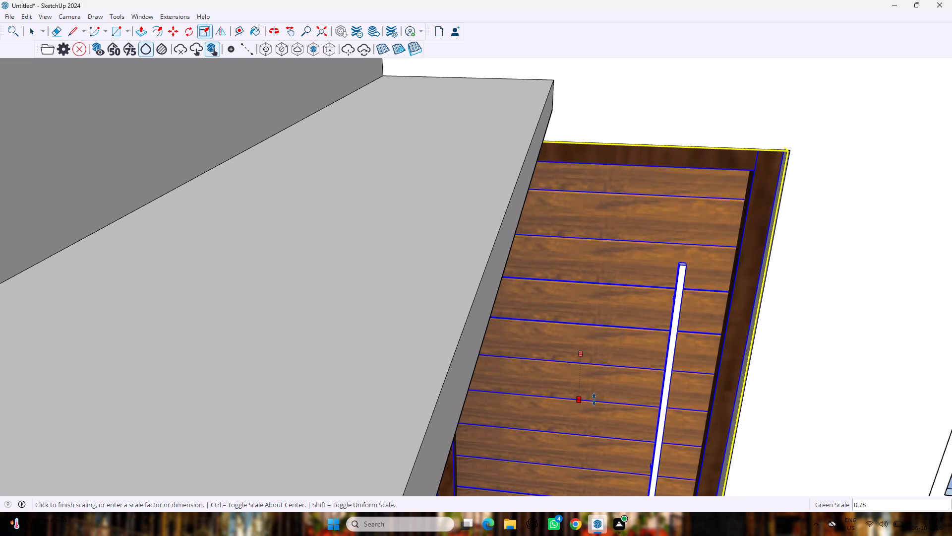
pyautogui.moveTo(594, 400); pyautogui.dragTo(591, 396)
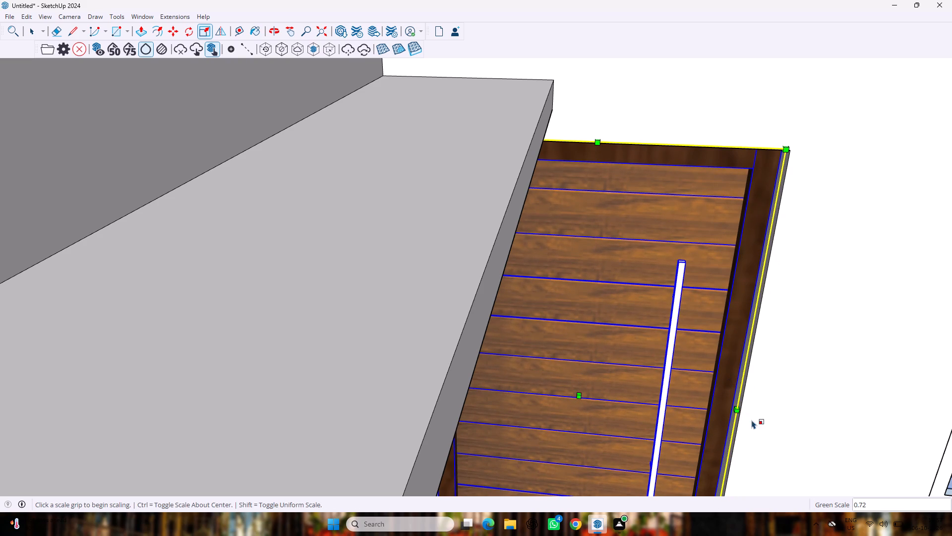
pyautogui.click(738, 407)
# Scale the door's height from its bottom by about 0.99 to adjust its lower edge to the ground.
pyautogui.scroll(-2, 748, 332)
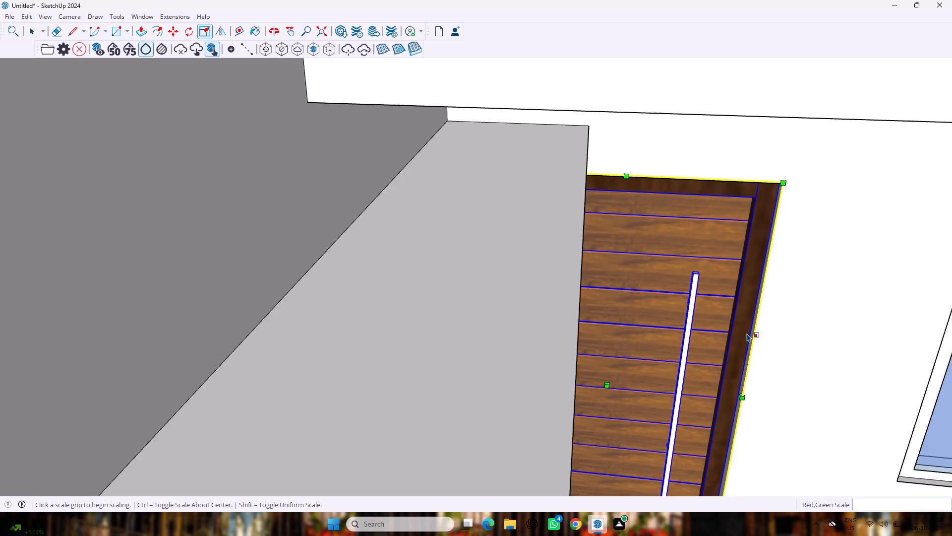
pyautogui.scroll(-4, 747, 333)
pyautogui.moveTo(741, 313); pyautogui.dragTo(639, 244, button='middle')
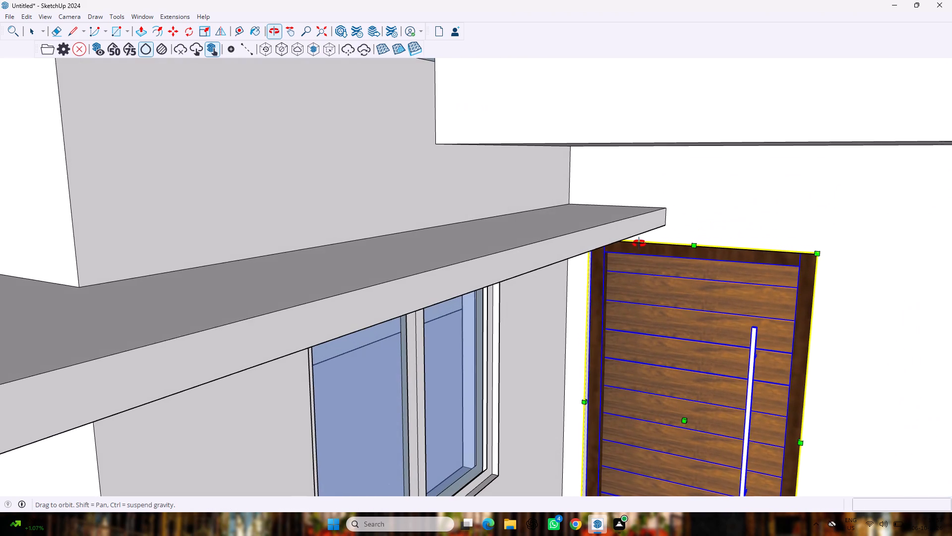
pyautogui.moveTo(639, 244); pyautogui.dragTo(639, 244, button='middle')
pyautogui.scroll(-7, 638, 244)
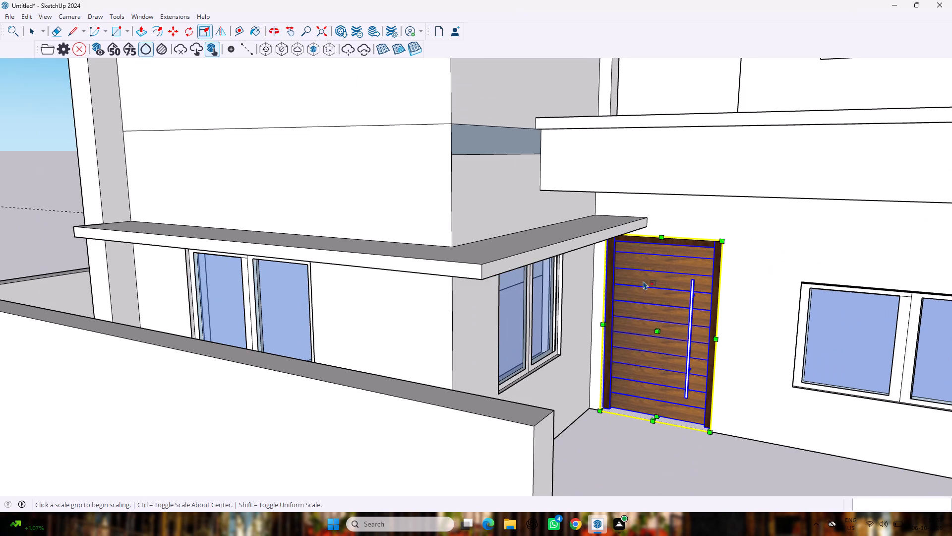
pyautogui.moveTo(659, 413); pyautogui.dragTo(663, 416)
pyautogui.moveTo(663, 416); pyautogui.dragTo(668, 433)
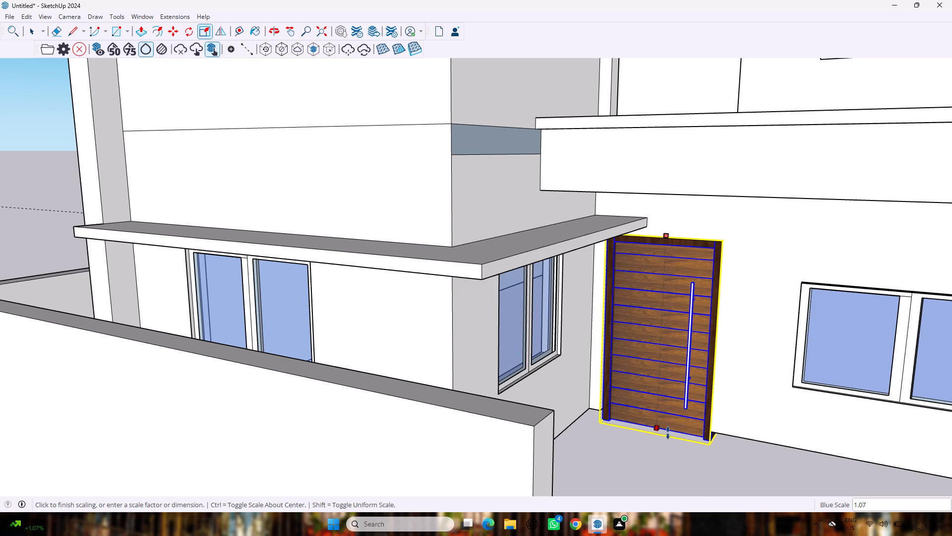
pyautogui.moveTo(668, 433); pyautogui.dragTo(668, 417)
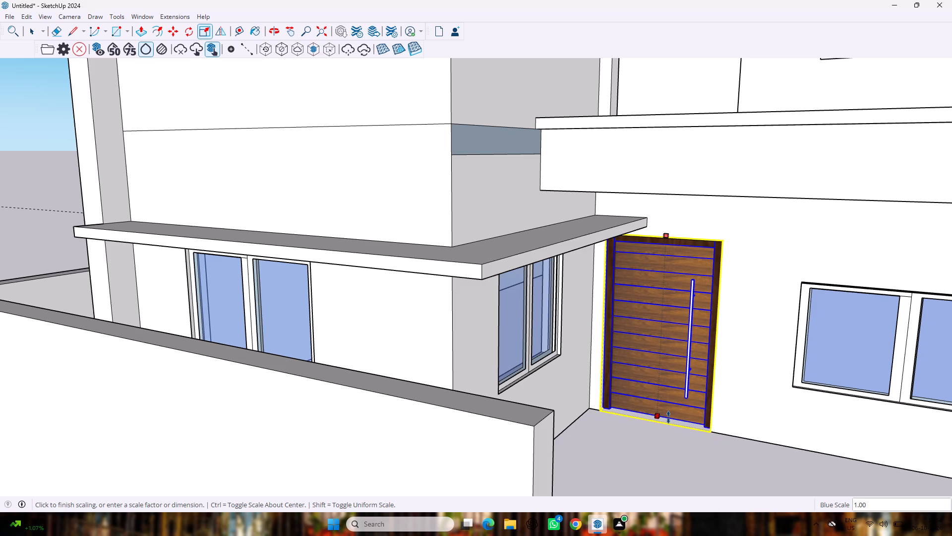
pyautogui.moveTo(668, 417); pyautogui.dragTo(666, 415)
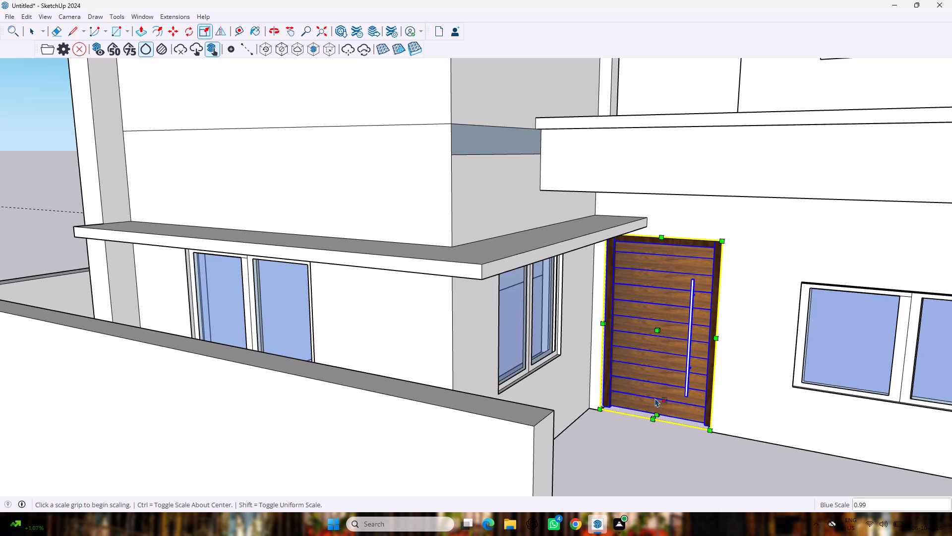
# Copy the fitted ground-floor wooden door and paste the copy at the lower corner of the upper-floor doorway behind the balcony.
pyautogui.hotkey('ctrl', 'c')
pyautogui.hotkey('ctrl', 'v')
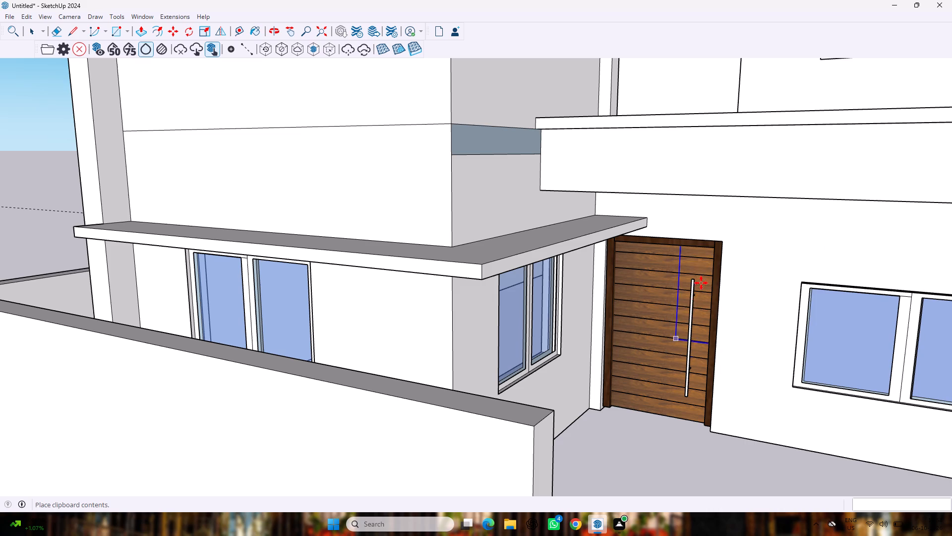
pyautogui.scroll(-18, 655, 129)
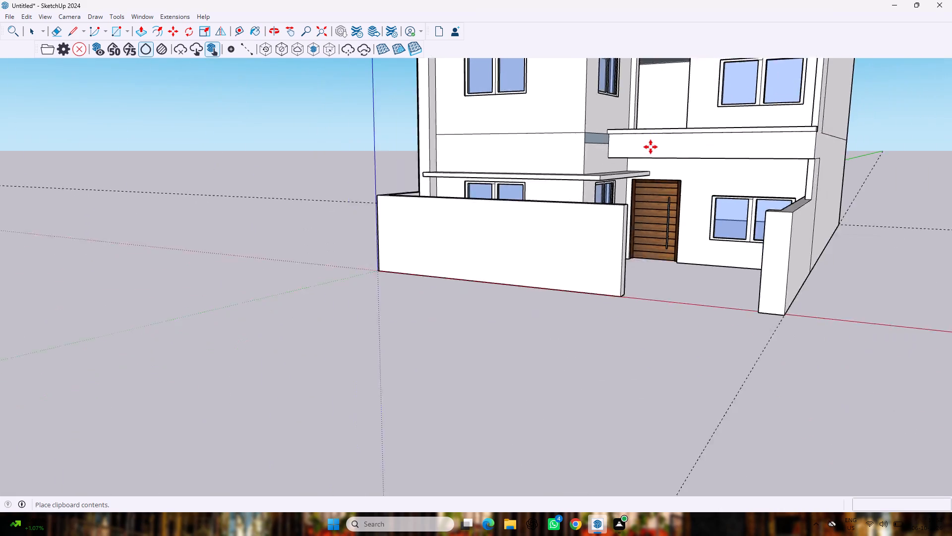
pyautogui.scroll(-10, 651, 147)
pyautogui.scroll(11, 652, 117)
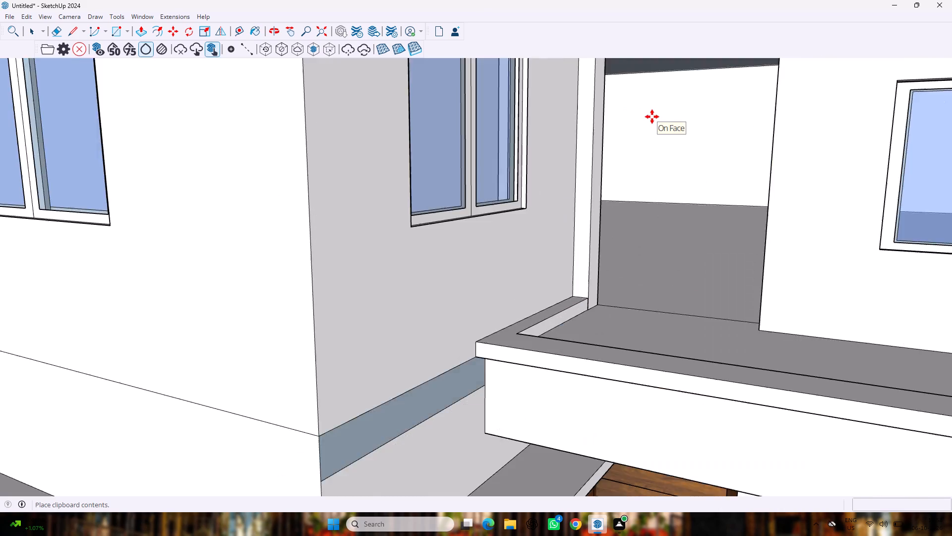
pyautogui.scroll(5, 652, 117)
pyautogui.scroll(-9, 638, 208)
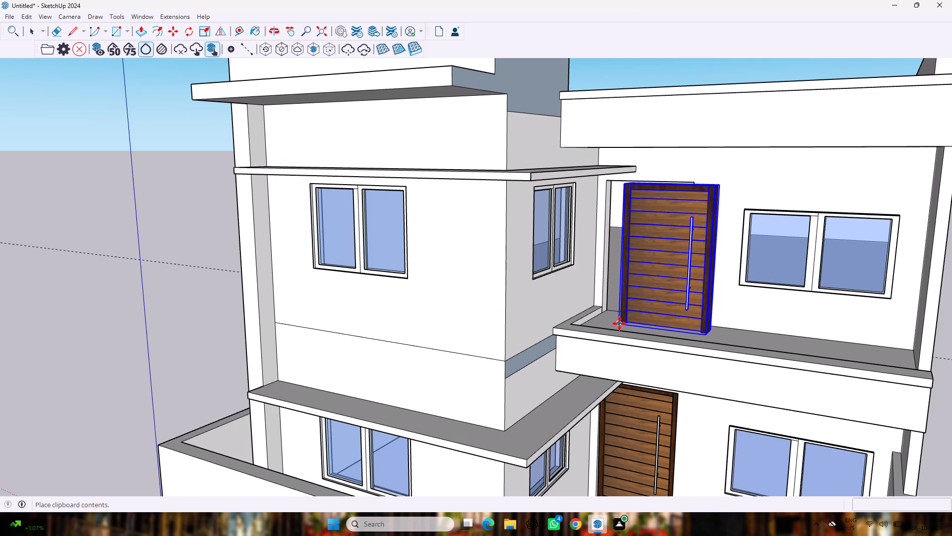
pyautogui.scroll(7, 615, 315)
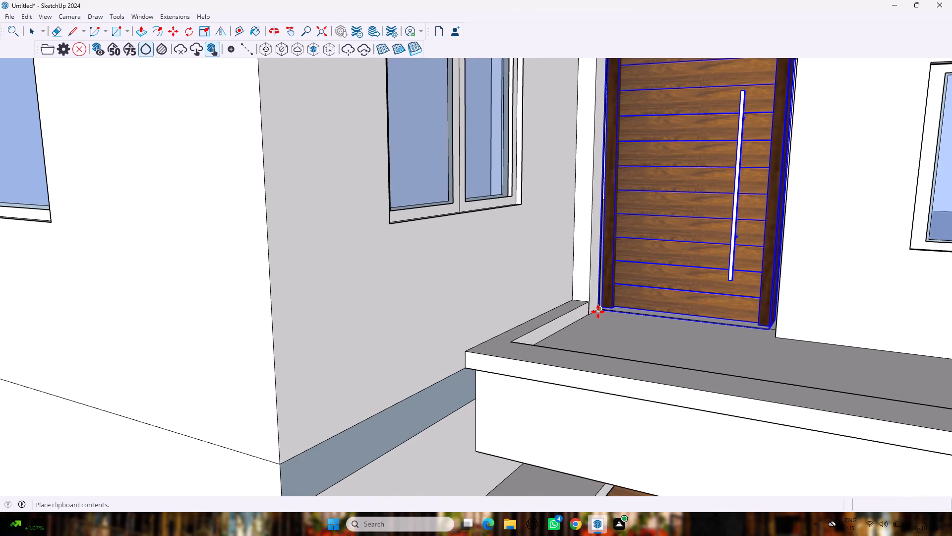
pyautogui.click(593, 312)
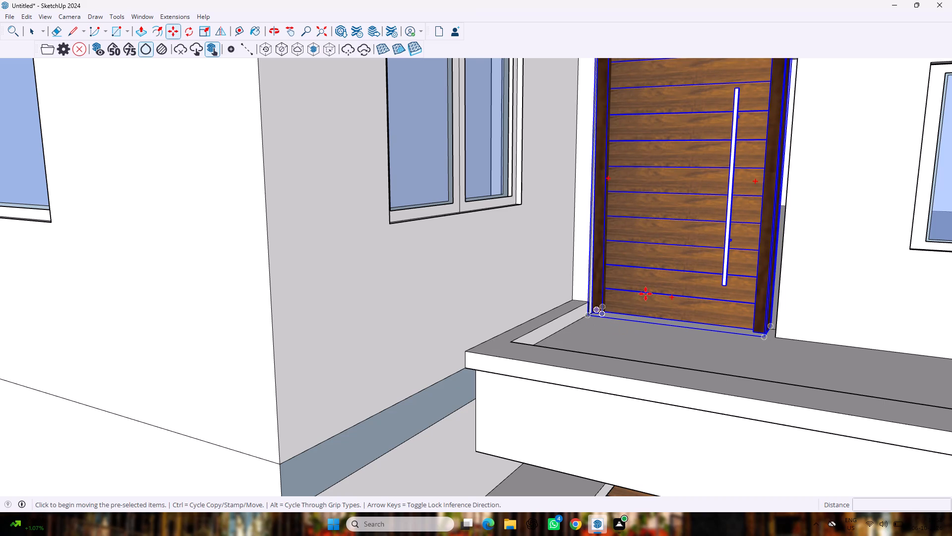
# Scale the upper door's width and depth by about 1.05 and 0.93 to fill the balcony doorway, and deselect it.
pyautogui.scroll(-4, 646, 294)
pyautogui.scroll(-3, 701, 268)
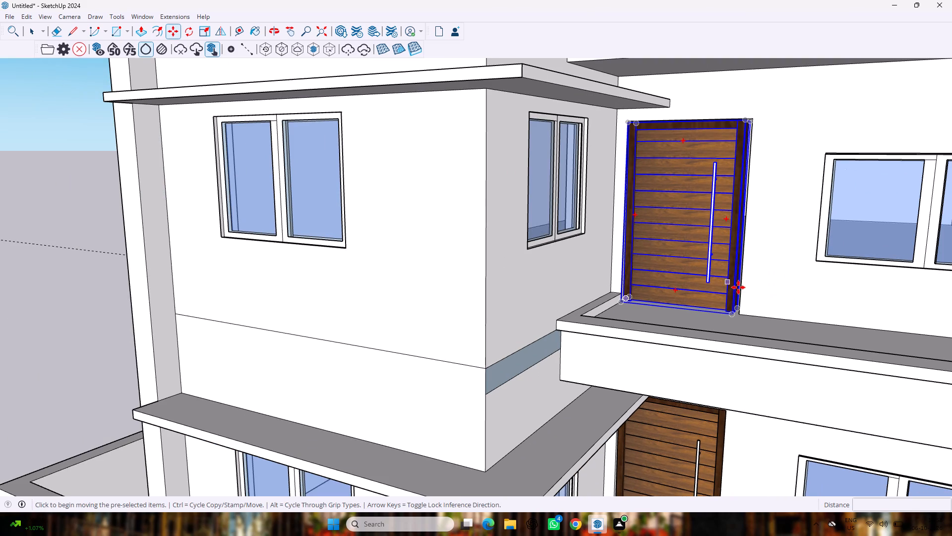
pyautogui.scroll(-3, 733, 319)
pyautogui.moveTo(730, 309); pyautogui.dragTo(737, 316, button='middle')
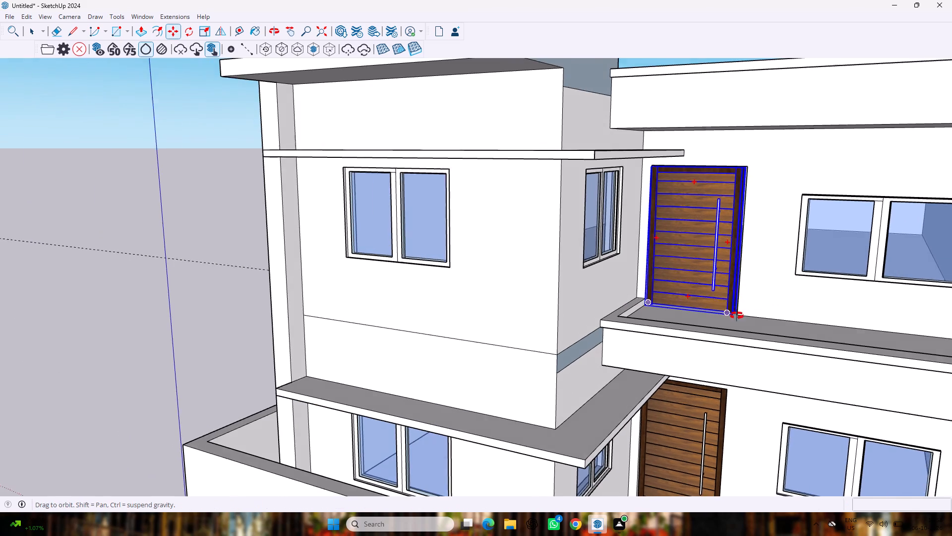
pyautogui.moveTo(737, 316); pyautogui.dragTo(773, 318, button='middle')
pyautogui.press('s')
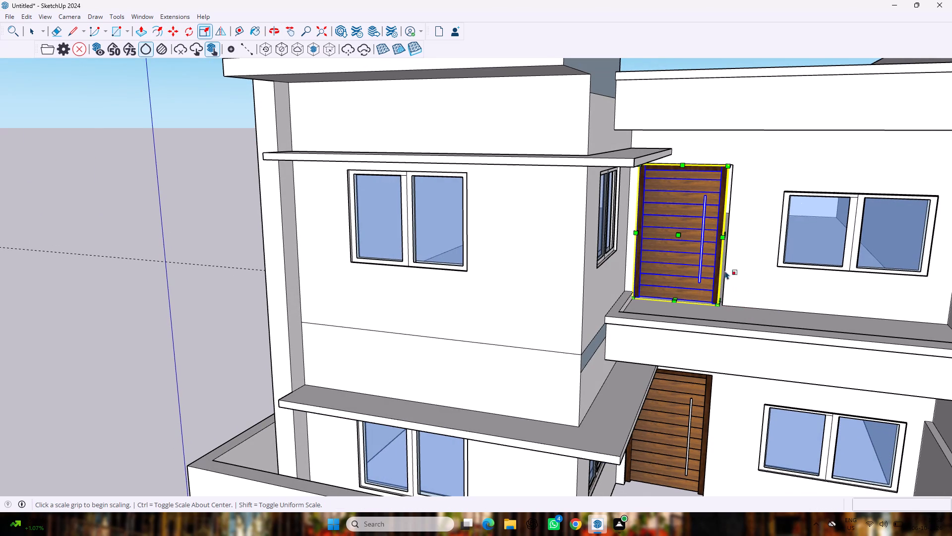
pyautogui.moveTo(719, 236); pyautogui.dragTo(724, 234)
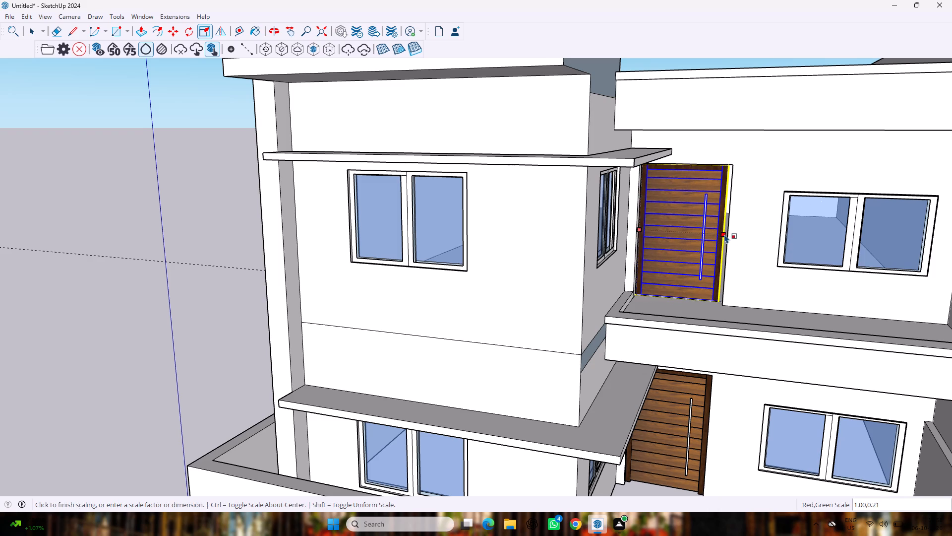
pyautogui.moveTo(724, 234); pyautogui.dragTo(727, 236)
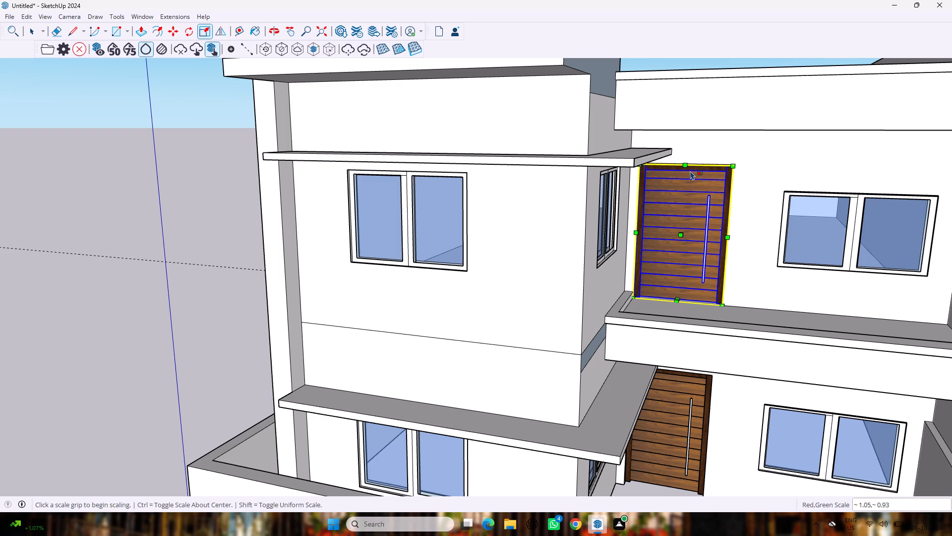
pyautogui.click(685, 165)
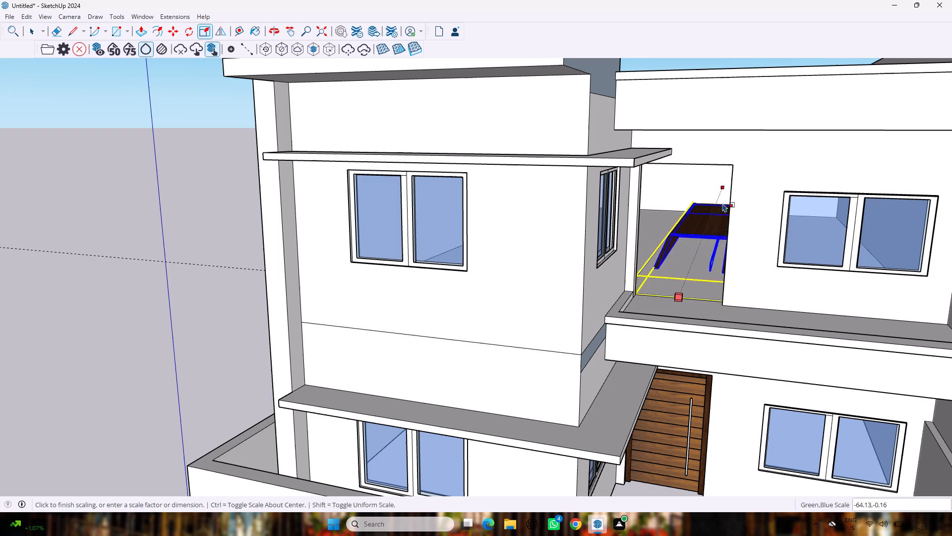
pyautogui.press('Escape')
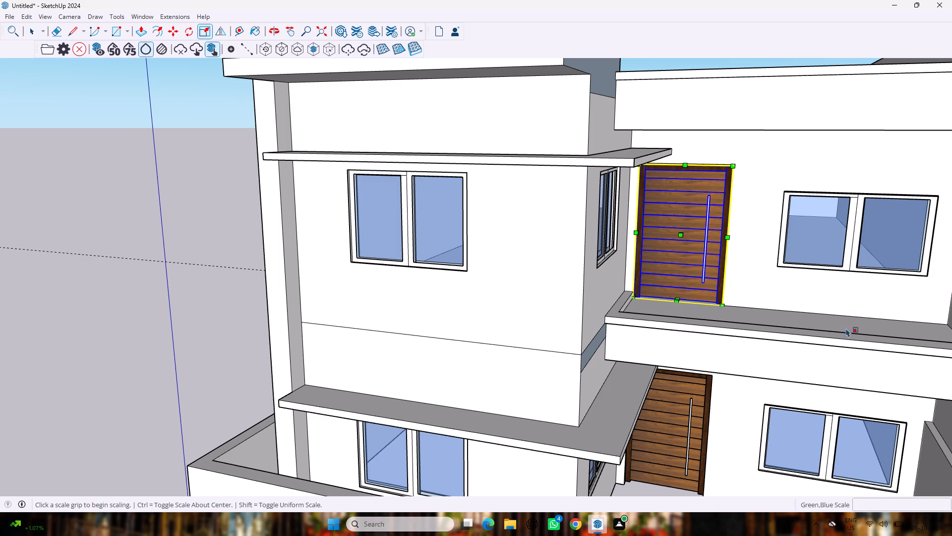
pyautogui.scroll(-11, 811, 308)
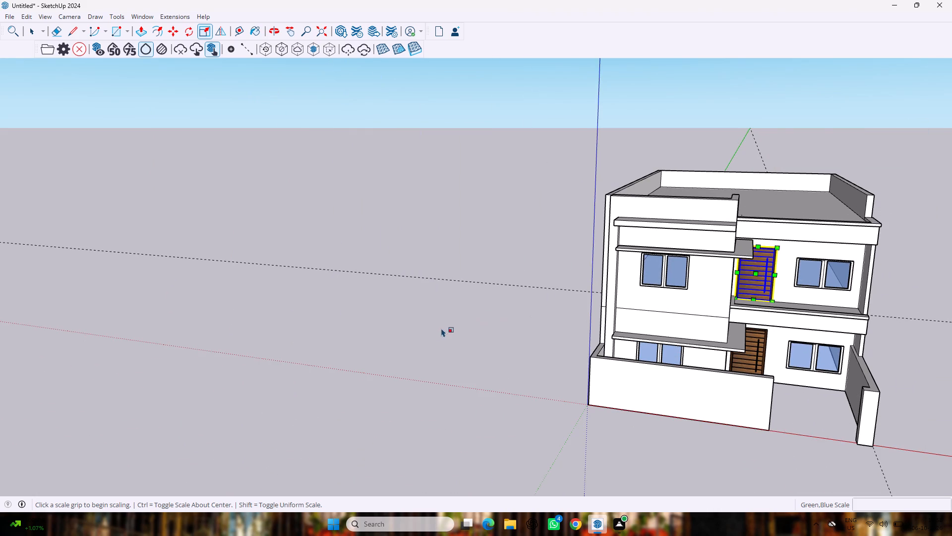
pyautogui.click(436, 330)
pyautogui.press('space')
pyautogui.click(434, 323)
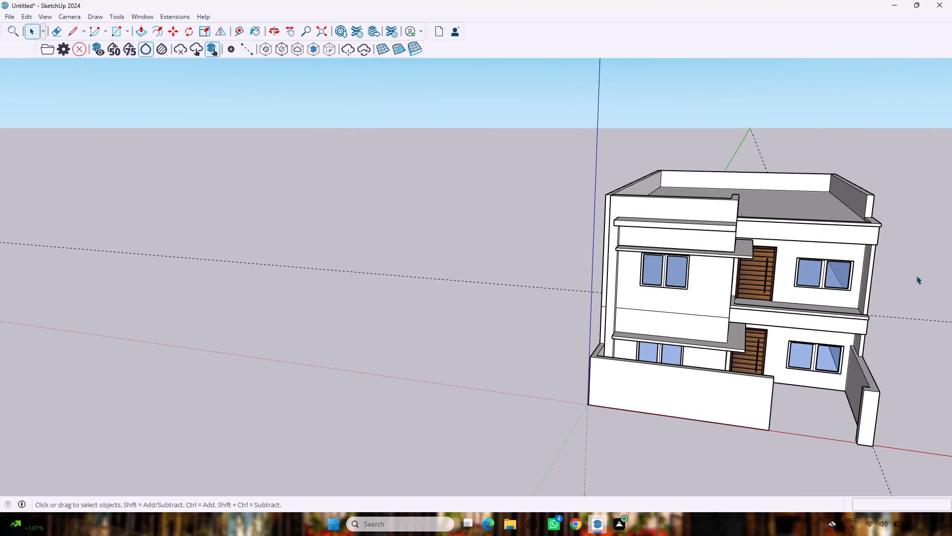
# Examine the house's front from several angles and distances to check both fitted doors against the facade.
pyautogui.moveTo(920, 277); pyautogui.dragTo(835, 251, button='middle')
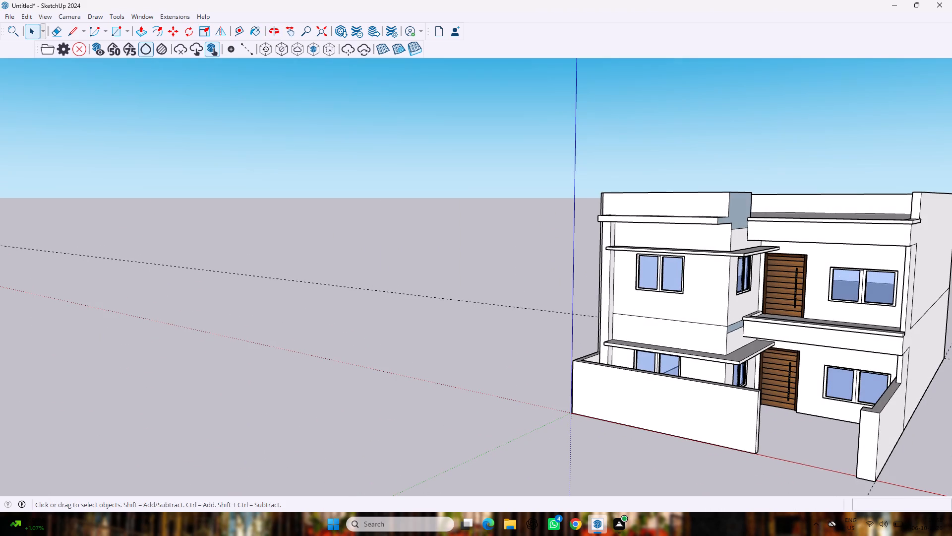
pyautogui.click(951, 535)
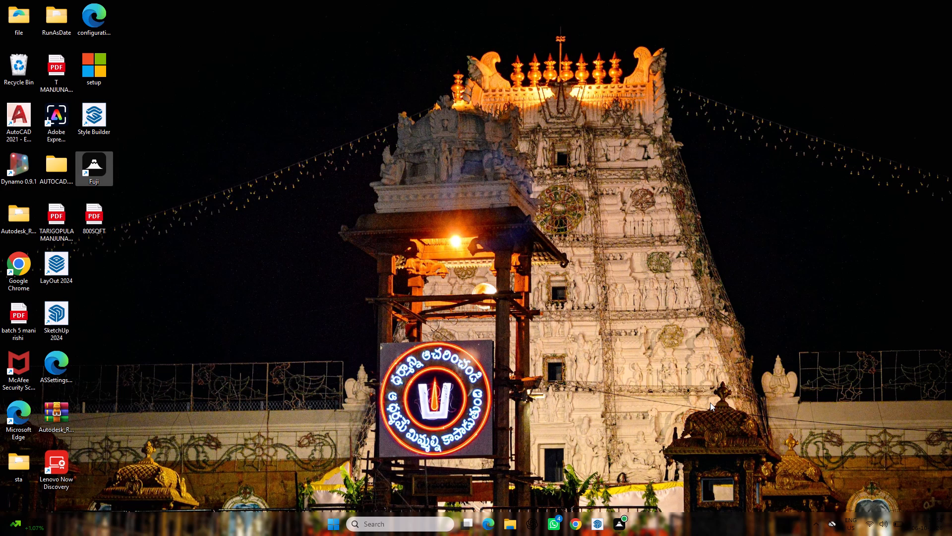
pyautogui.click(591, 526)
pyautogui.moveTo(571, 454); pyautogui.dragTo(597, 477, button='middle')
pyautogui.scroll(-1, 608, 469)
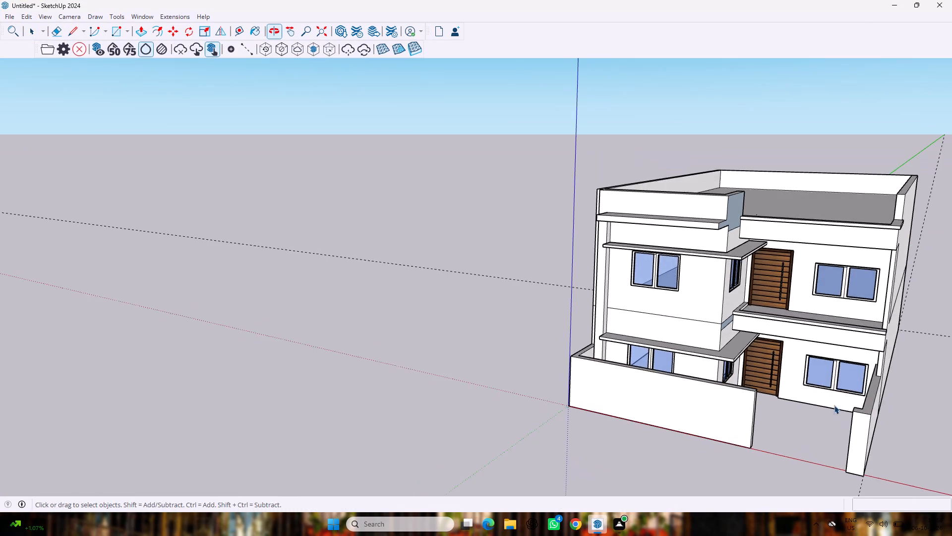
pyautogui.scroll(-4, 892, 384)
pyautogui.moveTo(895, 429); pyautogui.dragTo(827, 430, button='middle')
pyautogui.scroll(-4, 823, 423)
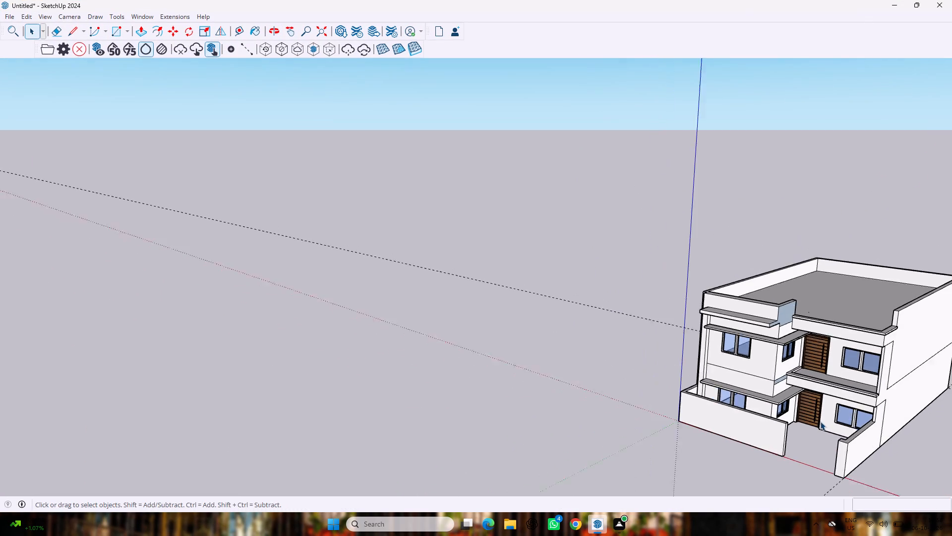
pyautogui.scroll(-1, 819, 420)
pyautogui.moveTo(825, 421); pyautogui.dragTo(878, 416, button='middle')
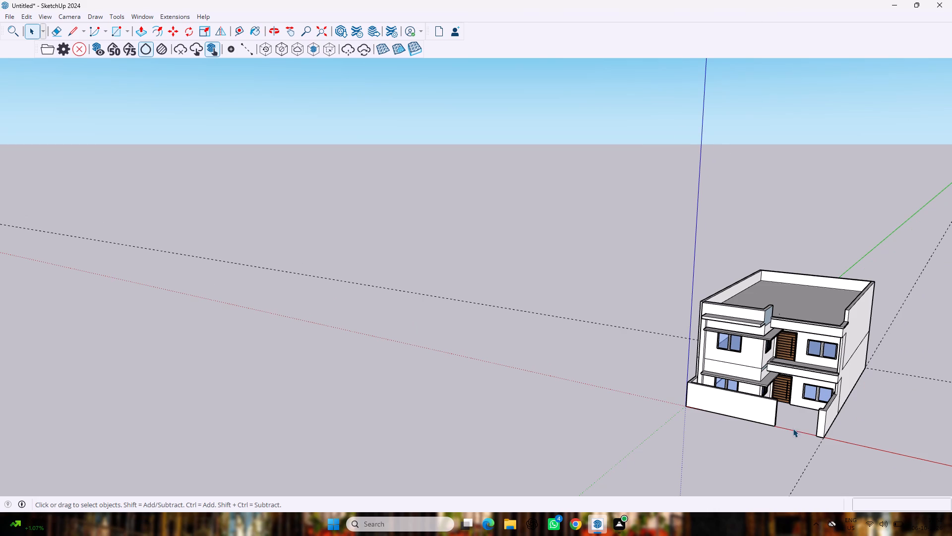
pyautogui.scroll(7, 792, 428)
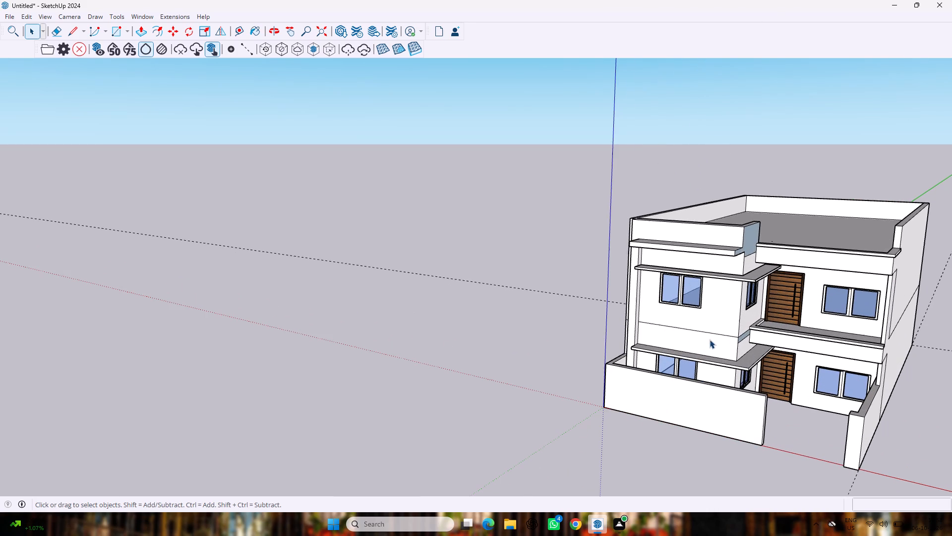
pyautogui.scroll(-3, 652, 325)
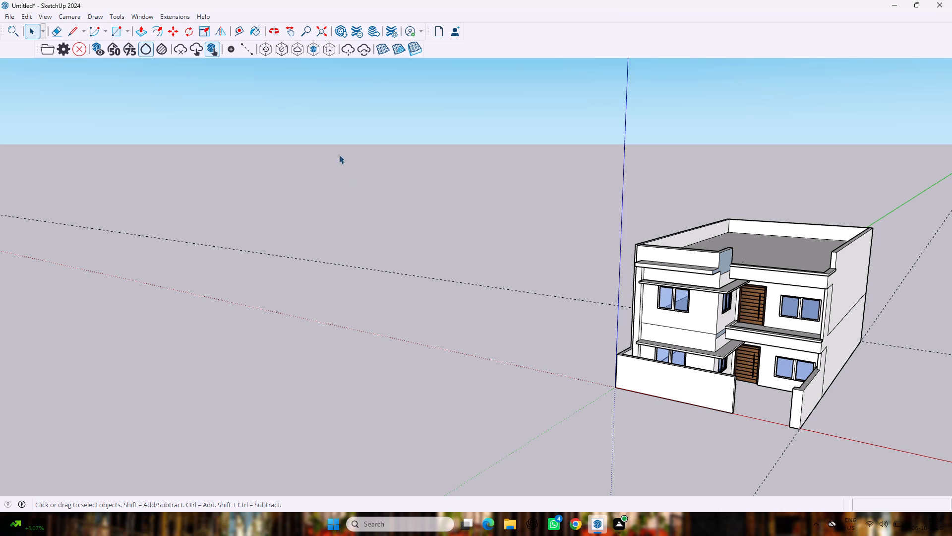
# Open the Extension Warehouse.
pyautogui.click(168, 14)
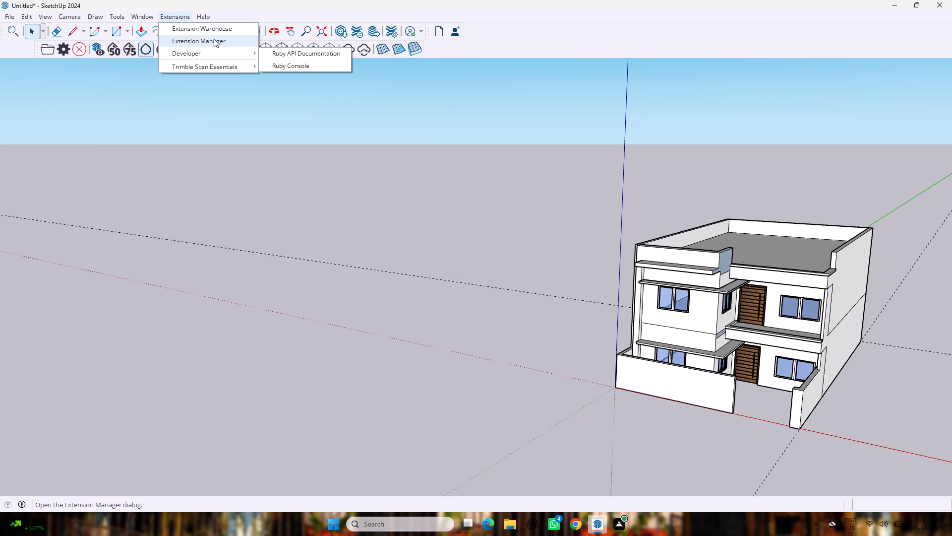
pyautogui.click(220, 29)
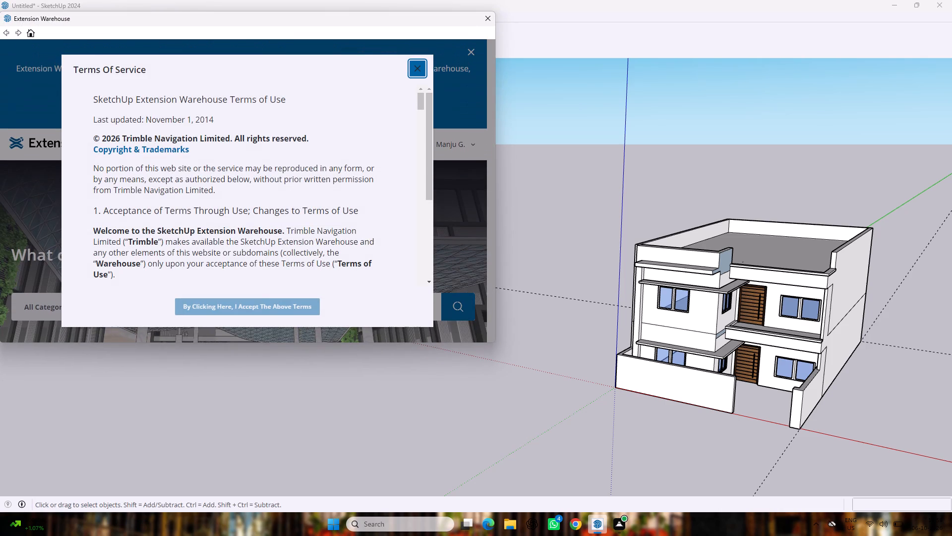
# Go through the Extension Warehouse Terms of Service to the end and accept them.
pyautogui.scroll(-9, 325, 208)
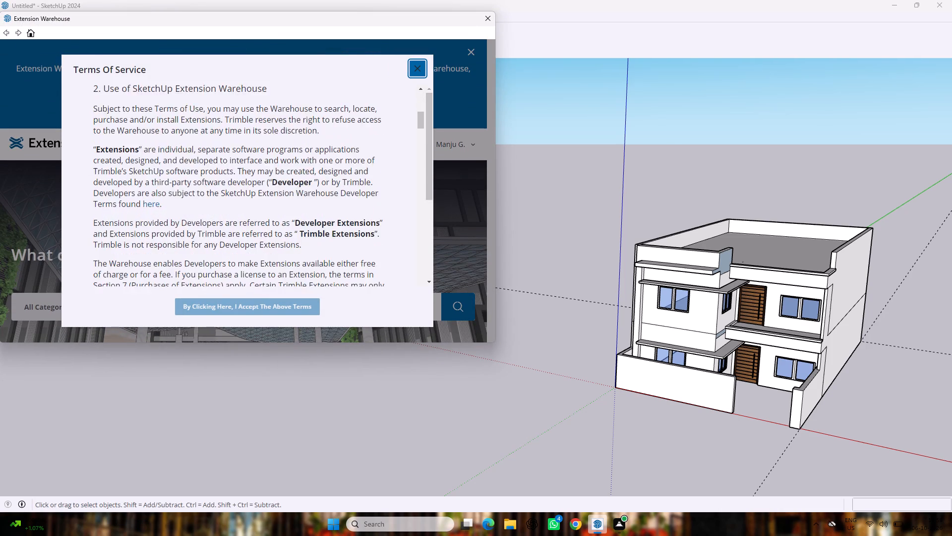
pyautogui.scroll(-20, 308, 220)
pyautogui.scroll(-13, 308, 220)
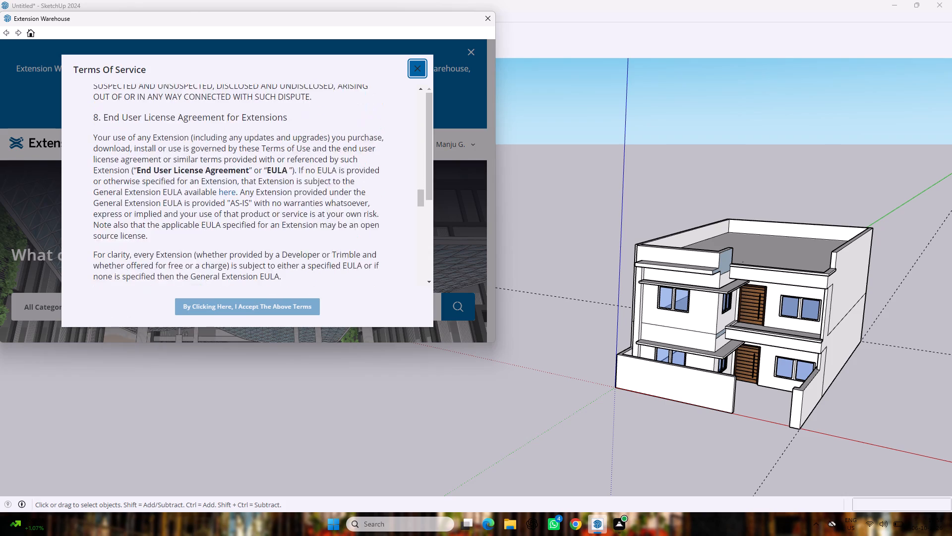
pyautogui.scroll(-20, 308, 212)
pyautogui.scroll(-3, 308, 212)
pyautogui.scroll(-2, 307, 271)
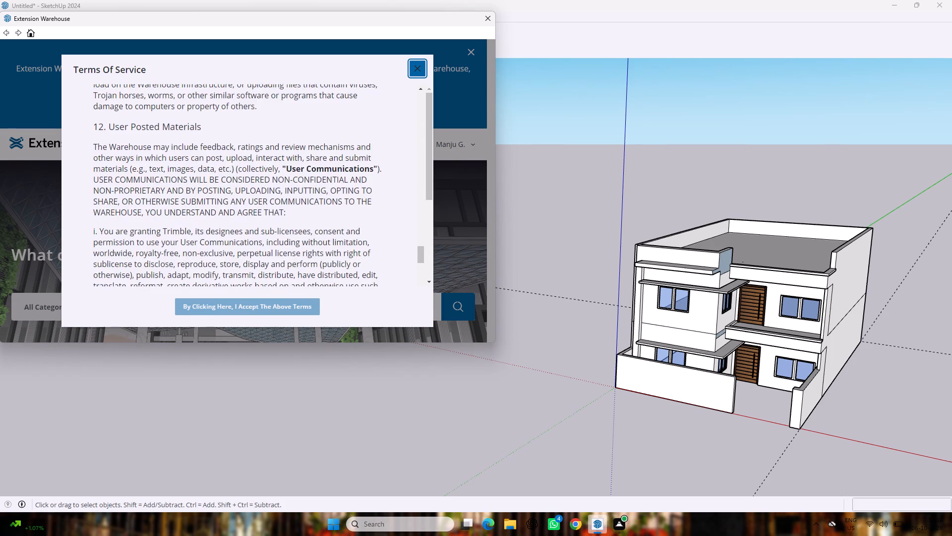
pyautogui.scroll(-20, 307, 281)
pyautogui.scroll(-19, 307, 281)
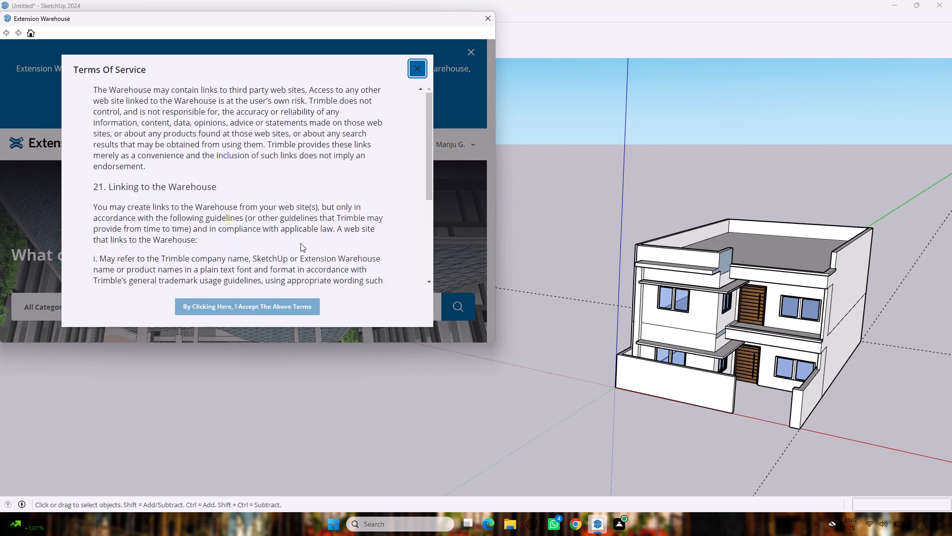
pyautogui.scroll(-11, 300, 243)
pyautogui.click(428, 282)
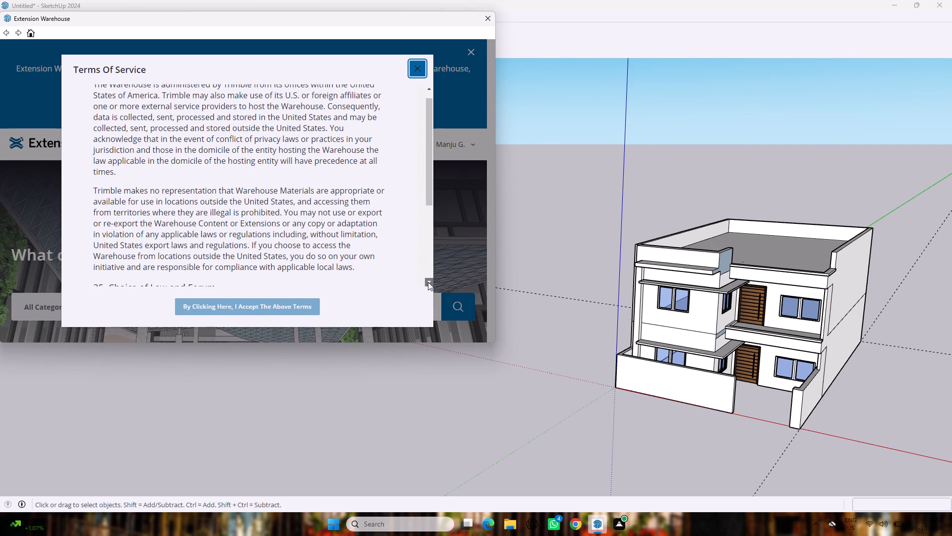
pyautogui.scroll(-8, 305, 270)
pyautogui.scroll(1, 304, 270)
pyautogui.scroll(-4, 304, 271)
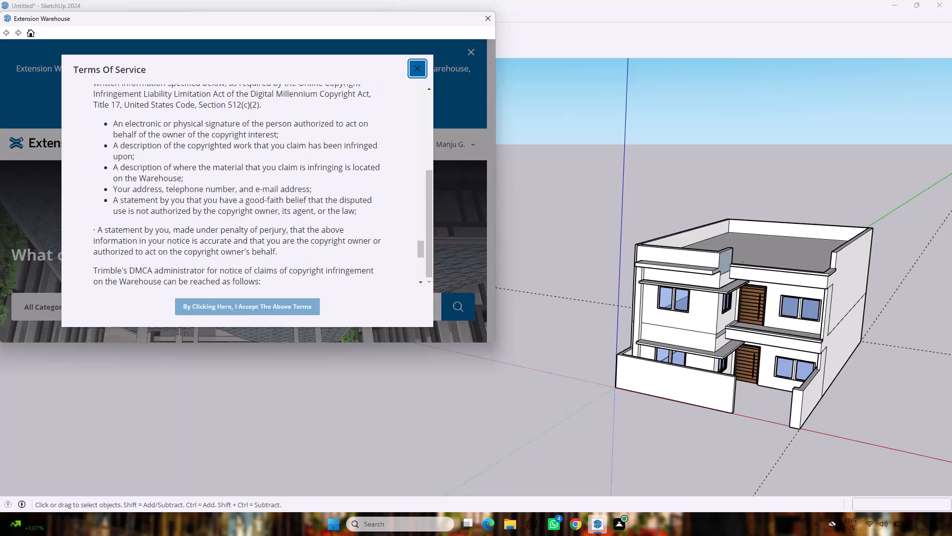
pyautogui.scroll(-16, 301, 266)
pyautogui.click(259, 305)
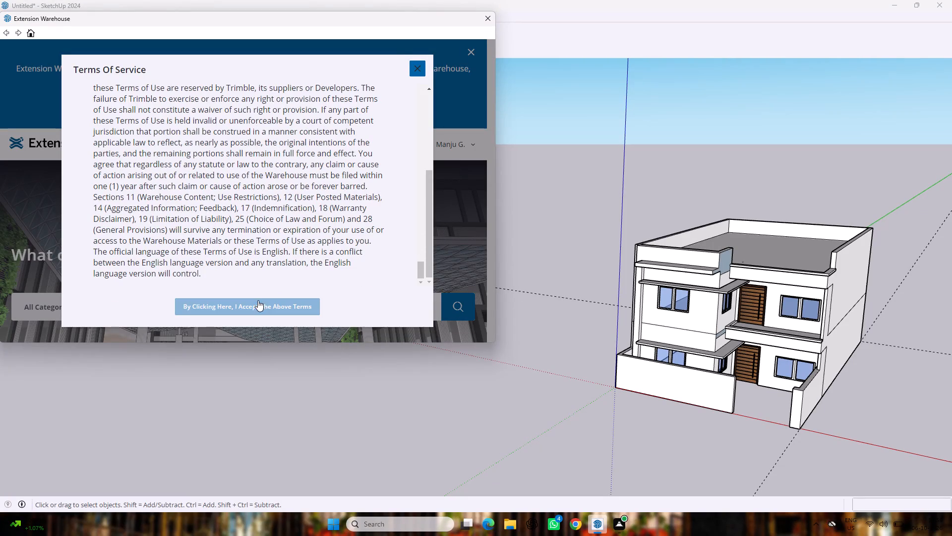
pyautogui.scroll(-5, 263, 280)
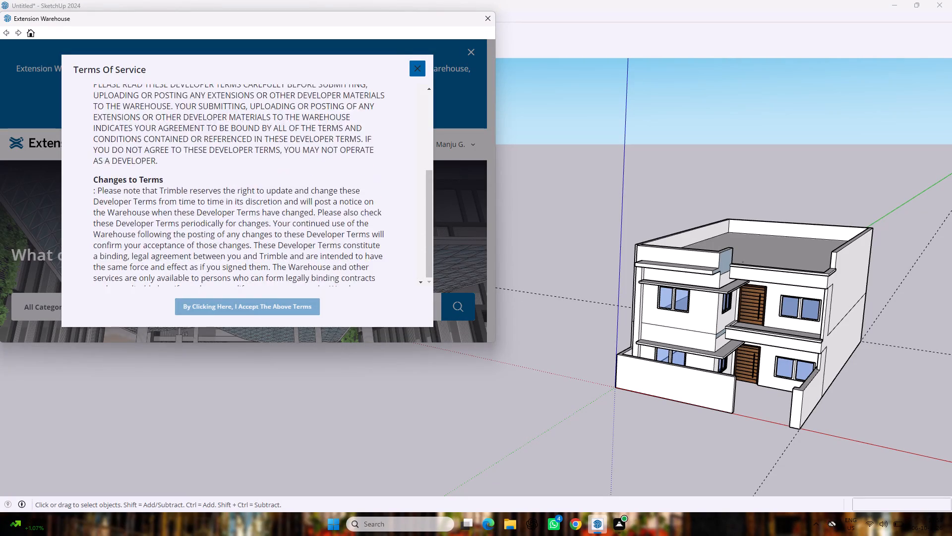
pyautogui.scroll(-20, 263, 279)
pyautogui.scroll(-4, 263, 279)
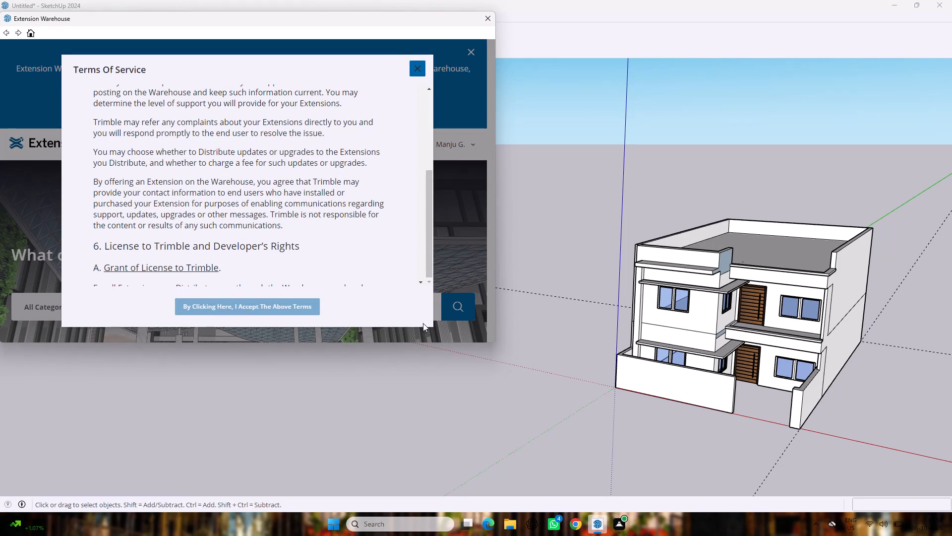
pyautogui.doubleClick(418, 285)
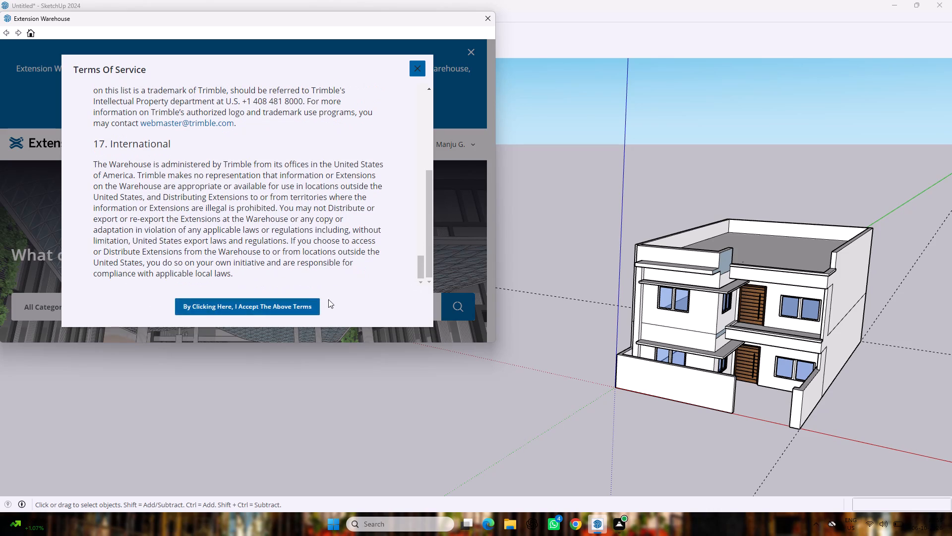
pyautogui.doubleClick(312, 306)
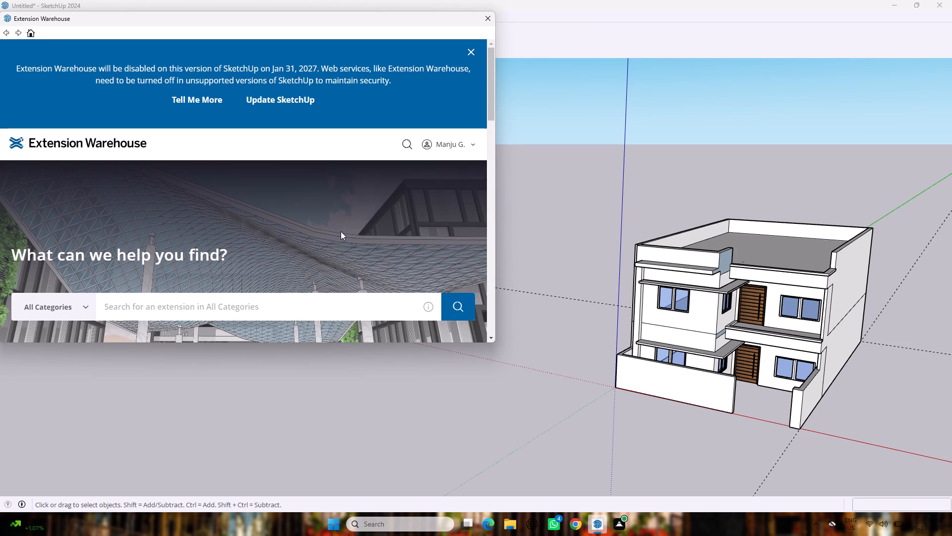
# Search the Extension Warehouse for "majrail" and open the MAJ Rail extension's page.
pyautogui.scroll(-3, 354, 230)
pyautogui.scroll(3, 343, 248)
pyautogui.click(301, 305)
pyautogui.write('majrail')
pyautogui.press('Return')
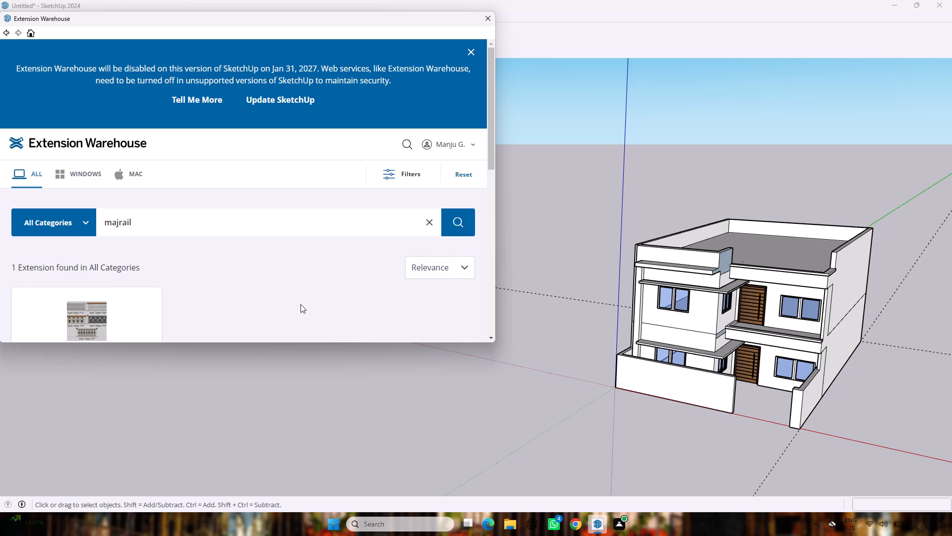
pyautogui.scroll(-5, 301, 306)
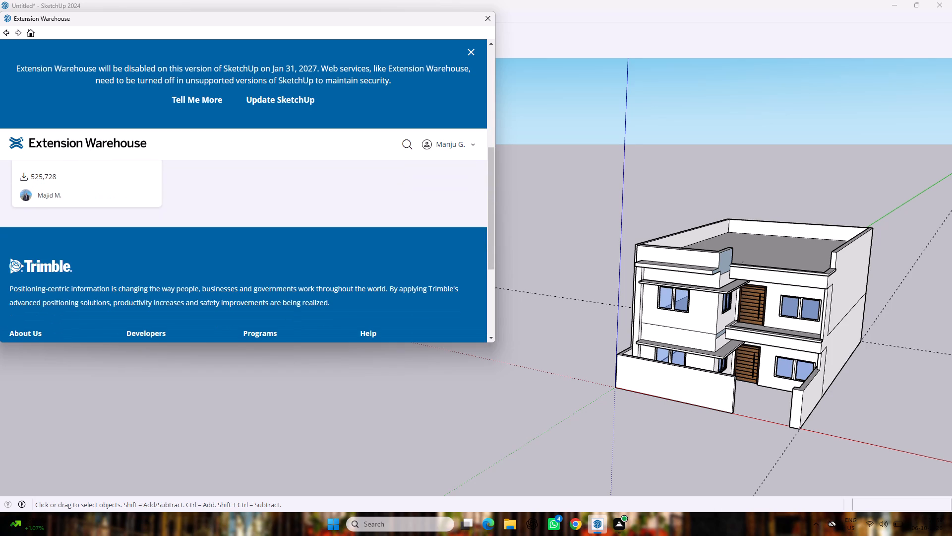
pyautogui.scroll(3, 132, 269)
pyautogui.click(103, 252)
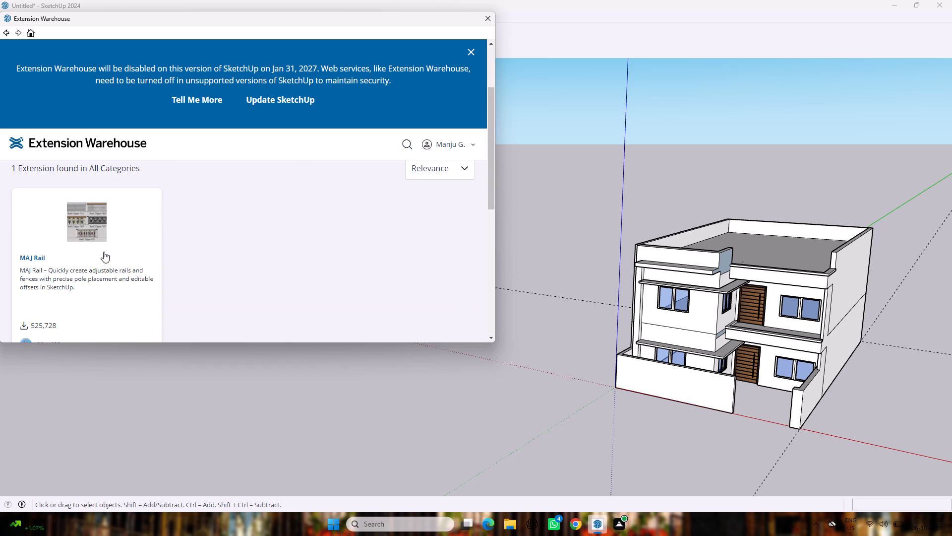
# Install the MAJ Rail extension, allowing it file system access, and close the Extension Warehouse.
pyautogui.scroll(-2, 327, 327)
pyautogui.click(447, 249)
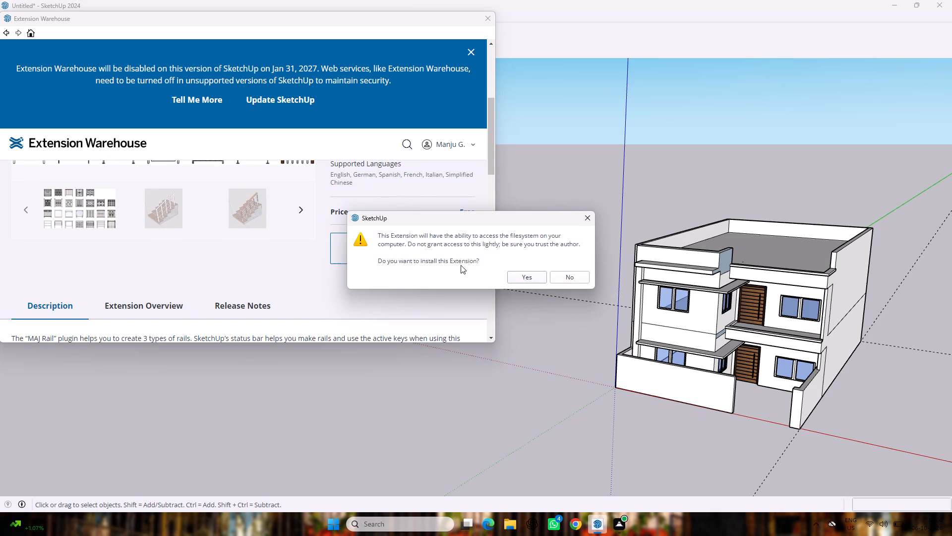
pyautogui.click(535, 274)
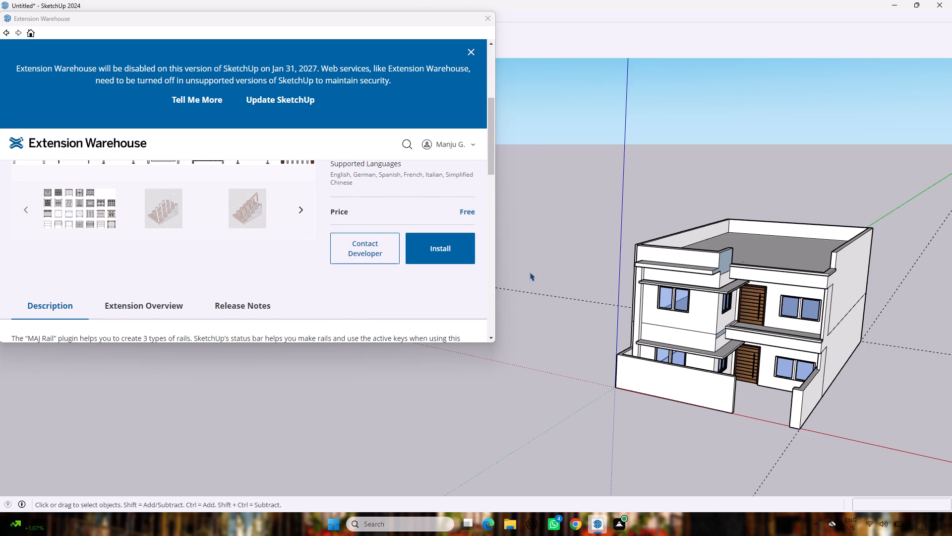
pyautogui.scroll(-4, 136, 230)
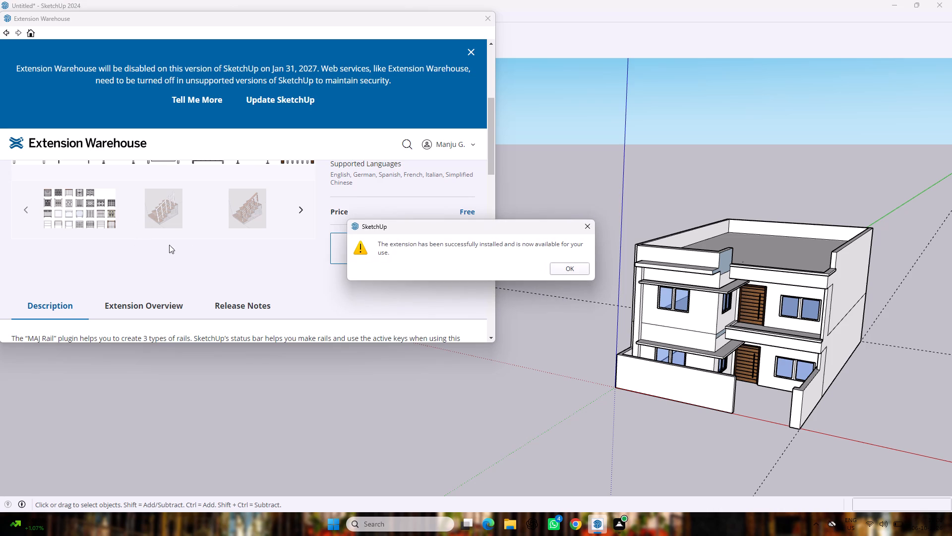
pyautogui.click(555, 270)
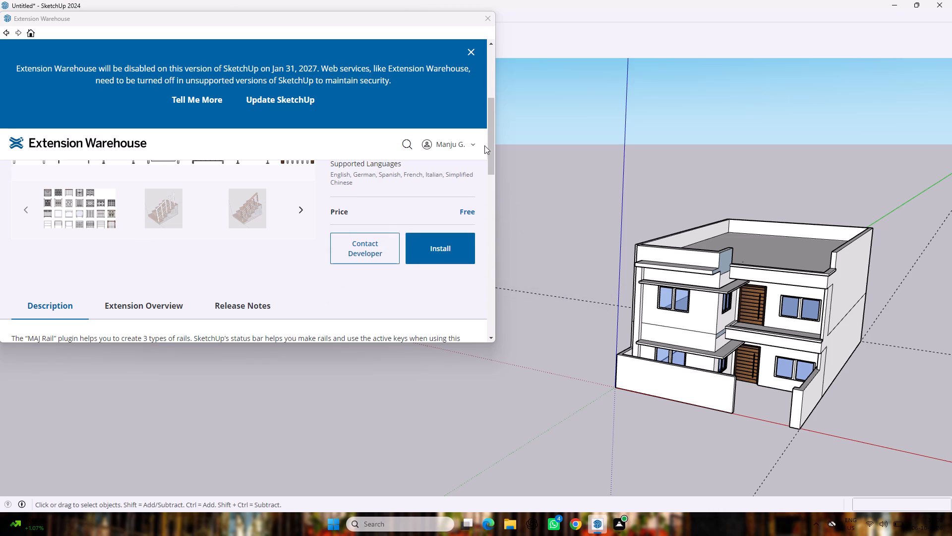
pyautogui.click(471, 53)
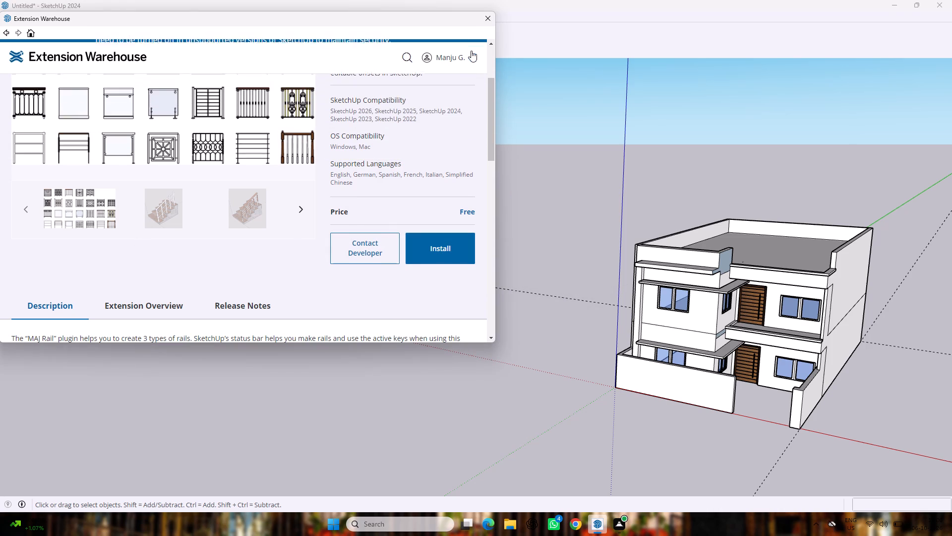
pyautogui.click(485, 13)
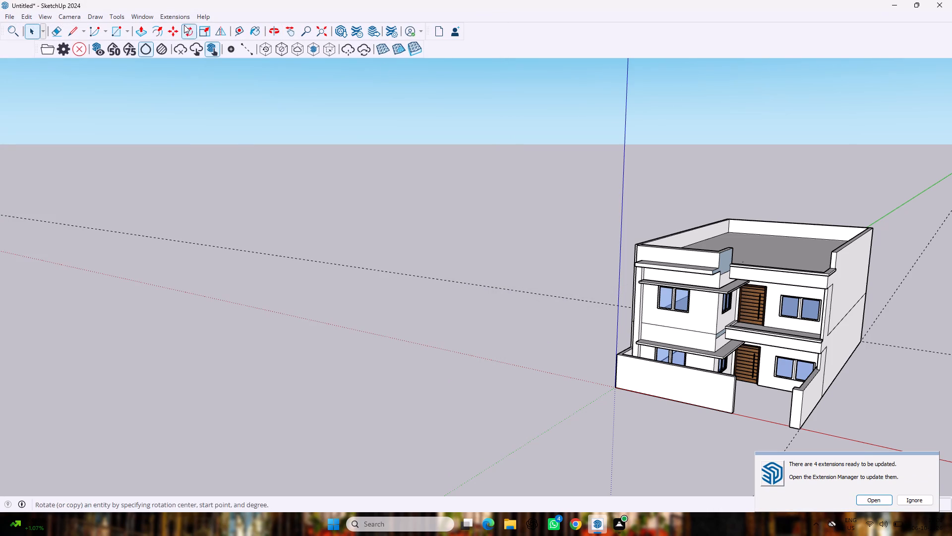
# Start the MAJ Rail extension to bring up its rail dimension settings.
pyautogui.click(179, 13)
pyautogui.click(182, 74)
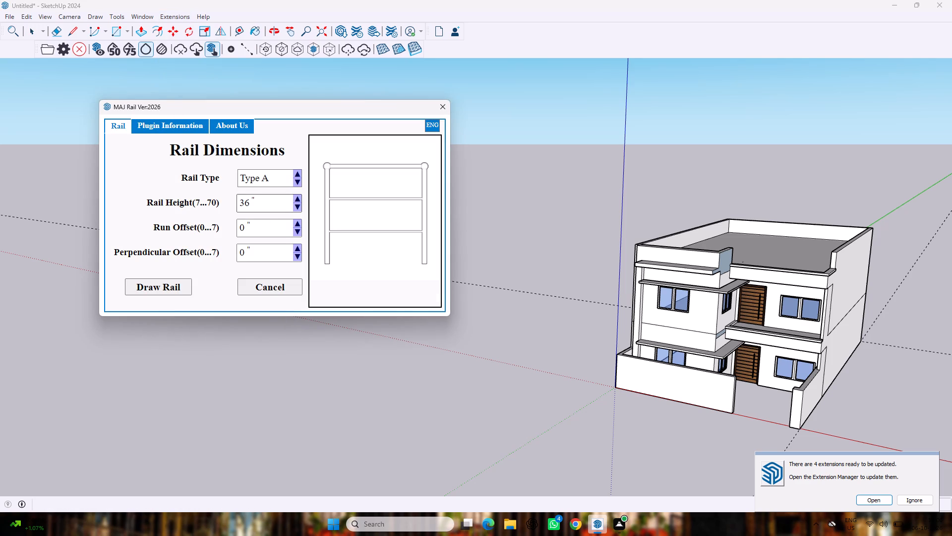
# Go through the rail types backwards from Type A to Type O, examining each railing design's preview.
pyautogui.click(294, 183)
pyautogui.click(294, 182)
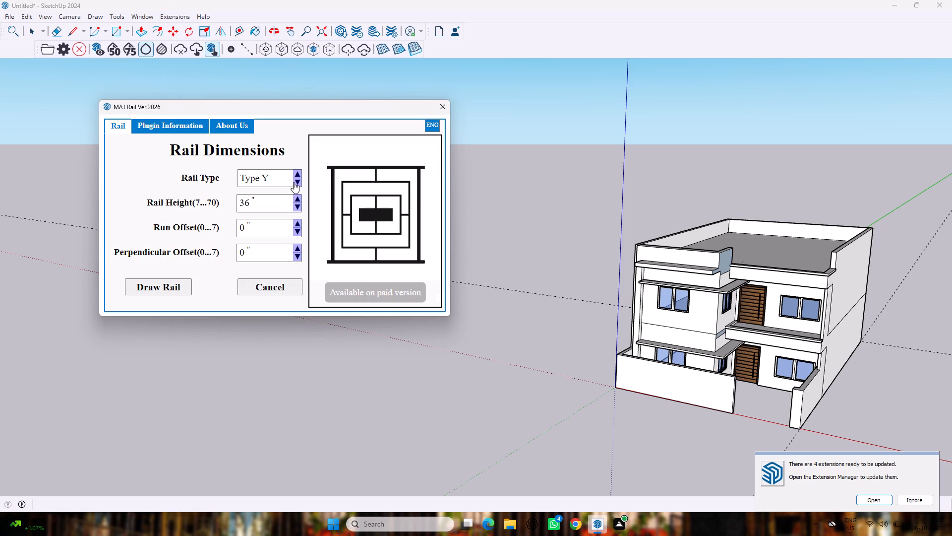
pyautogui.click(294, 182)
pyautogui.click(294, 182)
pyautogui.tripleClick(294, 182)
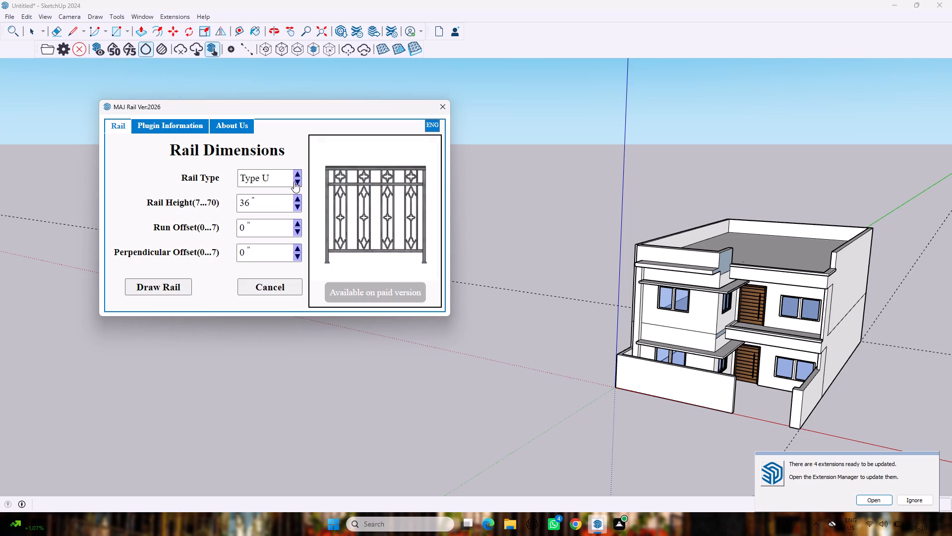
pyautogui.click(294, 182)
pyautogui.doubleClick(294, 182)
pyautogui.tripleClick(294, 182)
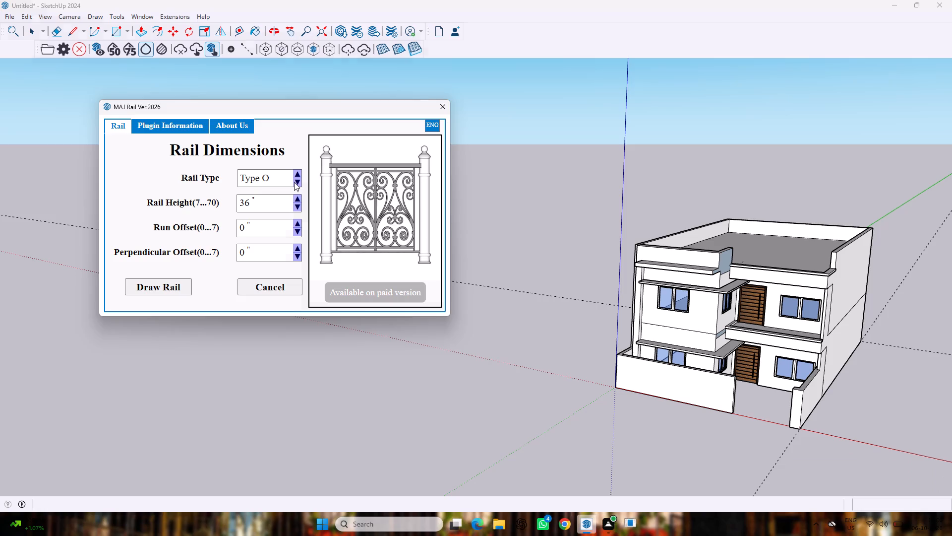
pyautogui.click(294, 182)
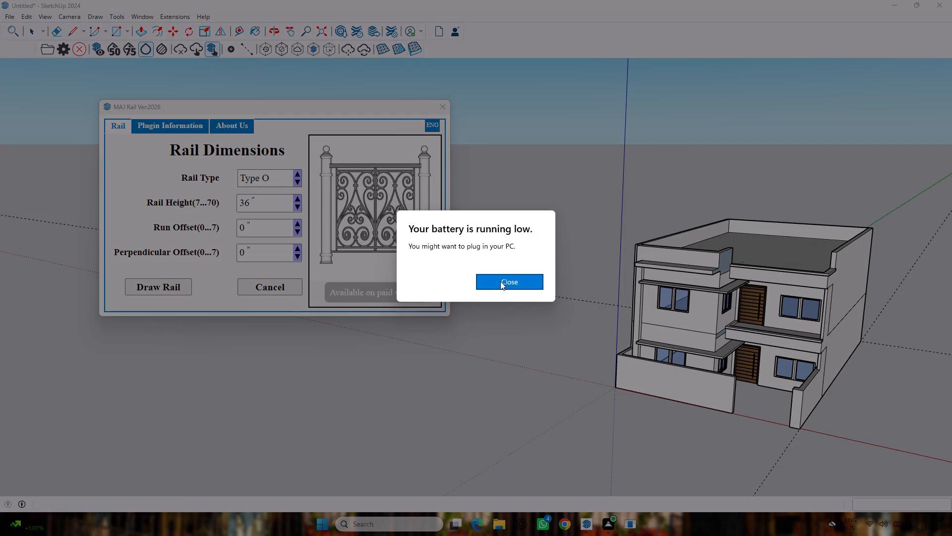
pyautogui.click(500, 281)
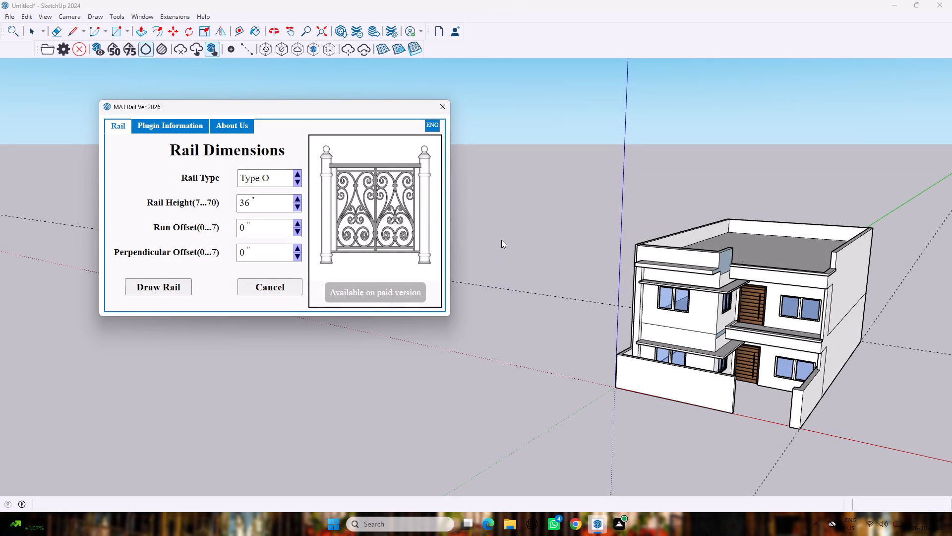
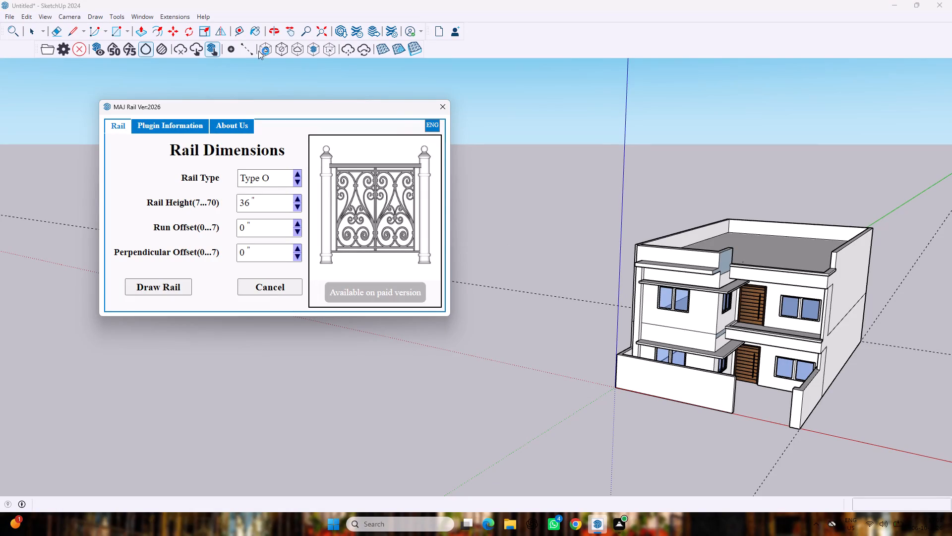
# Choose the Type C glass panel railing, going forwards through the rail types, and start drawing the rail.
pyautogui.doubleClick(297, 173)
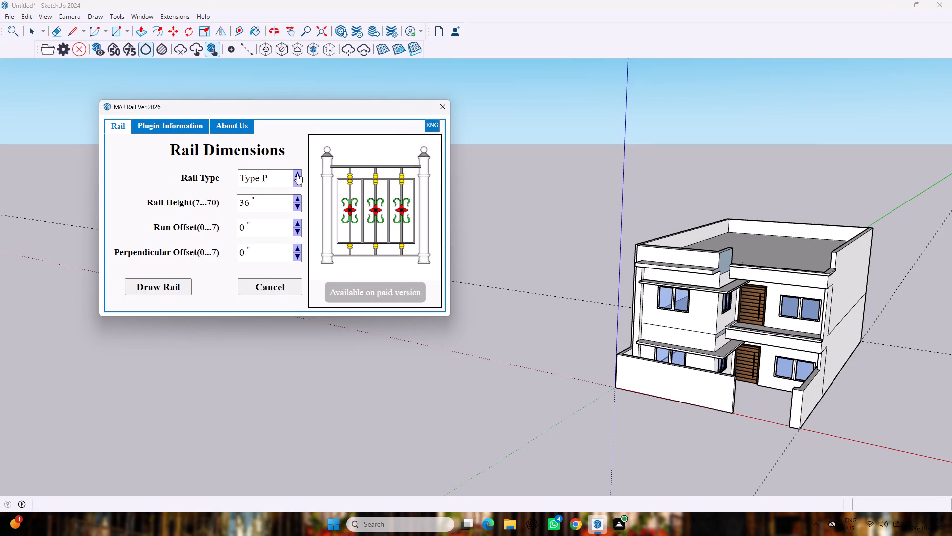
pyautogui.tripleClick(297, 173)
pyautogui.tripleClick(296, 172)
pyautogui.tripleClick(296, 172)
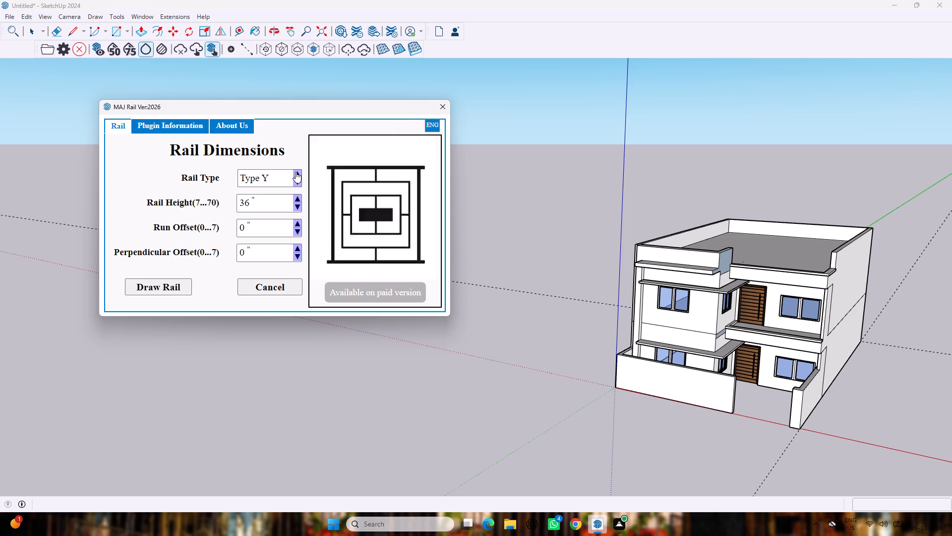
pyautogui.tripleClick(296, 172)
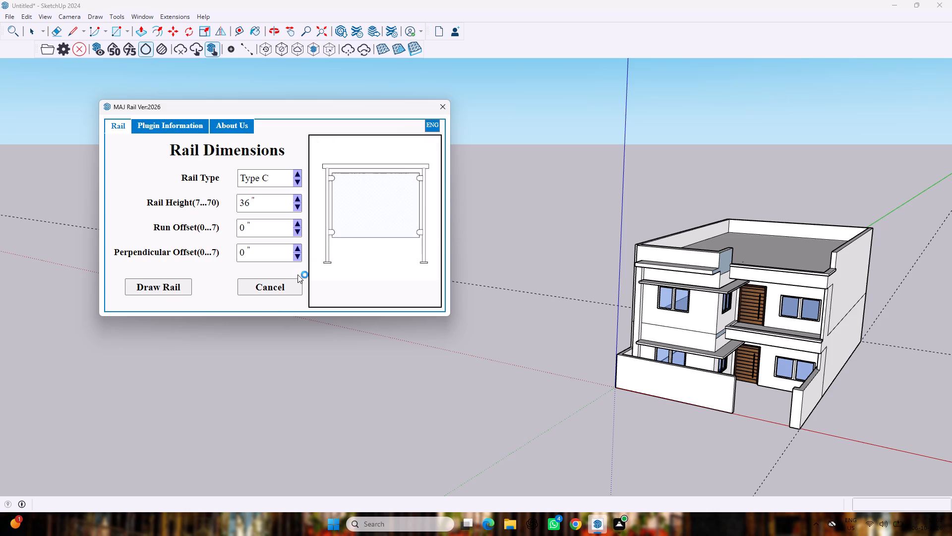
pyautogui.click(174, 284)
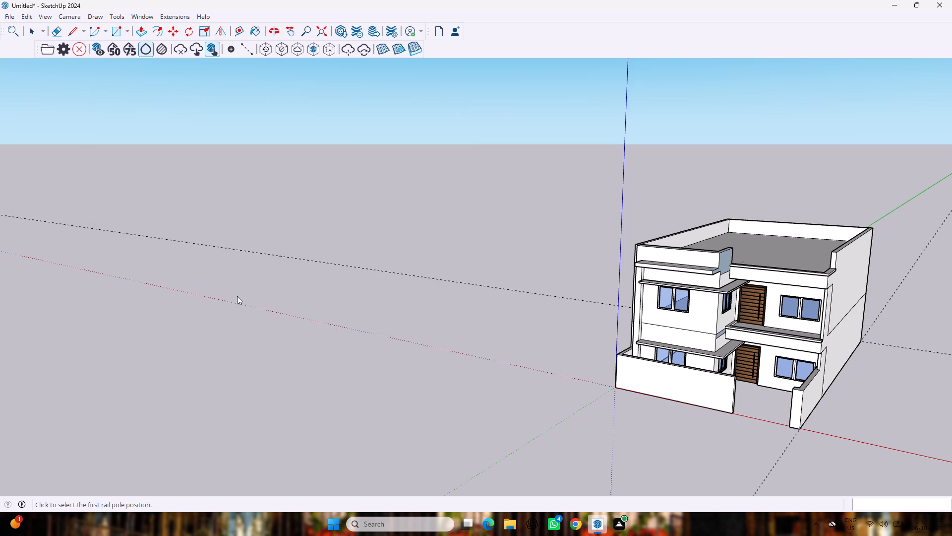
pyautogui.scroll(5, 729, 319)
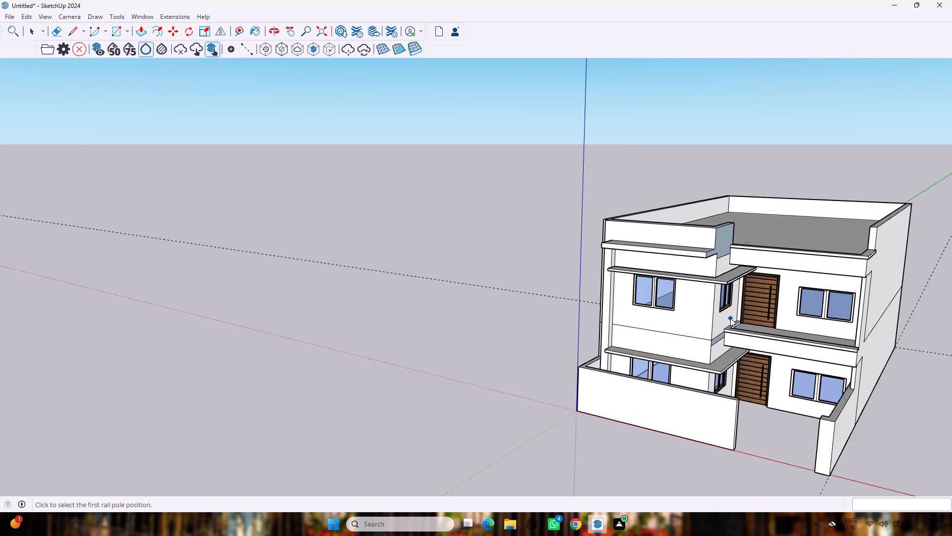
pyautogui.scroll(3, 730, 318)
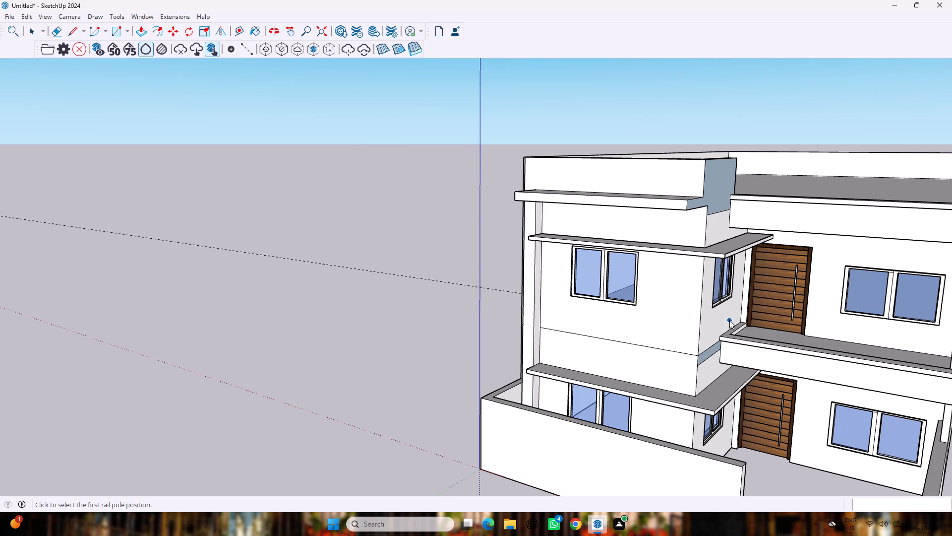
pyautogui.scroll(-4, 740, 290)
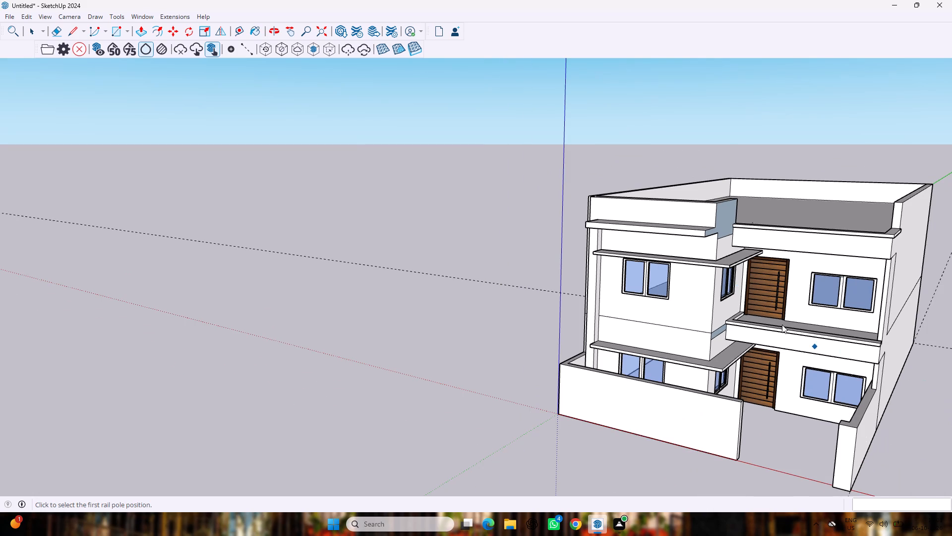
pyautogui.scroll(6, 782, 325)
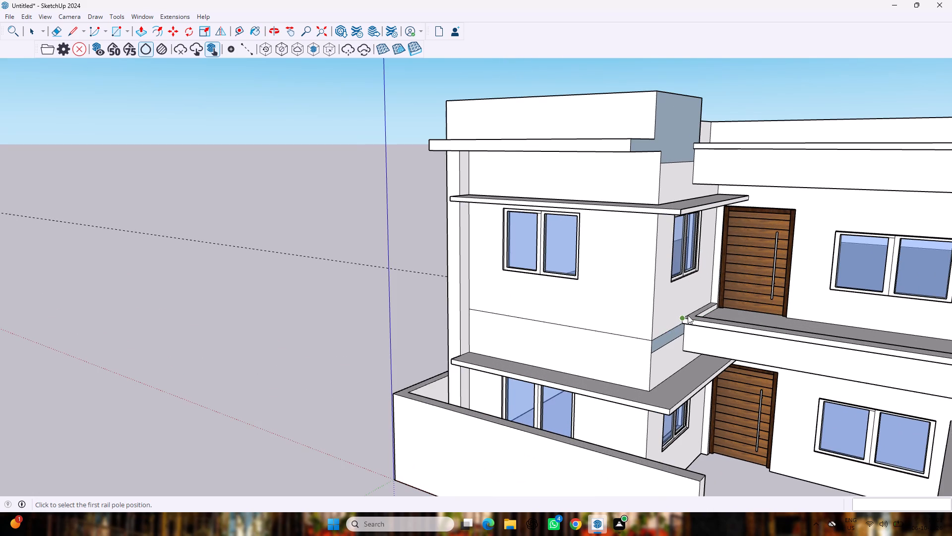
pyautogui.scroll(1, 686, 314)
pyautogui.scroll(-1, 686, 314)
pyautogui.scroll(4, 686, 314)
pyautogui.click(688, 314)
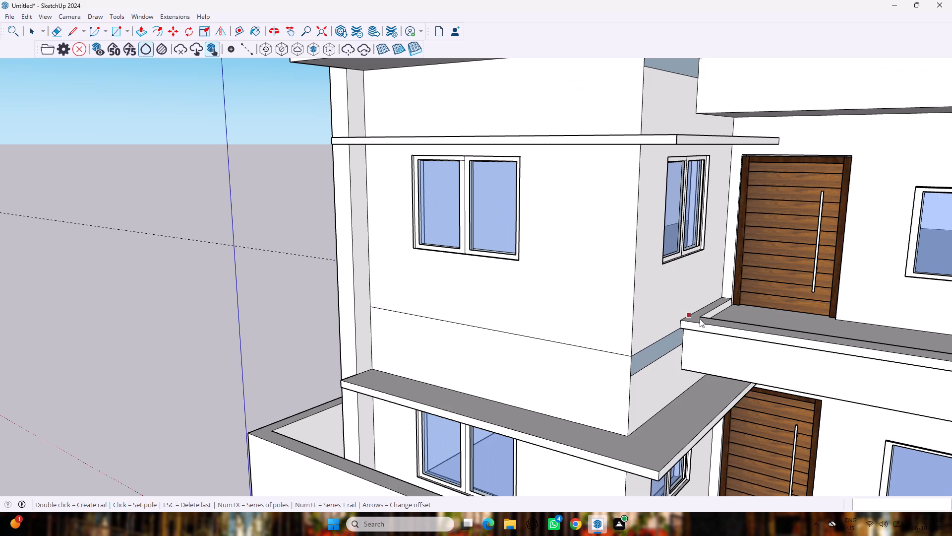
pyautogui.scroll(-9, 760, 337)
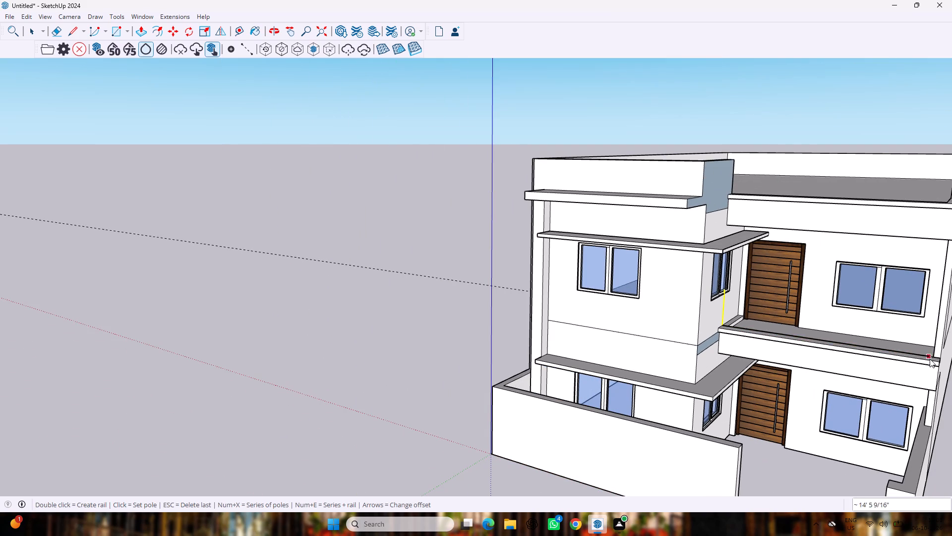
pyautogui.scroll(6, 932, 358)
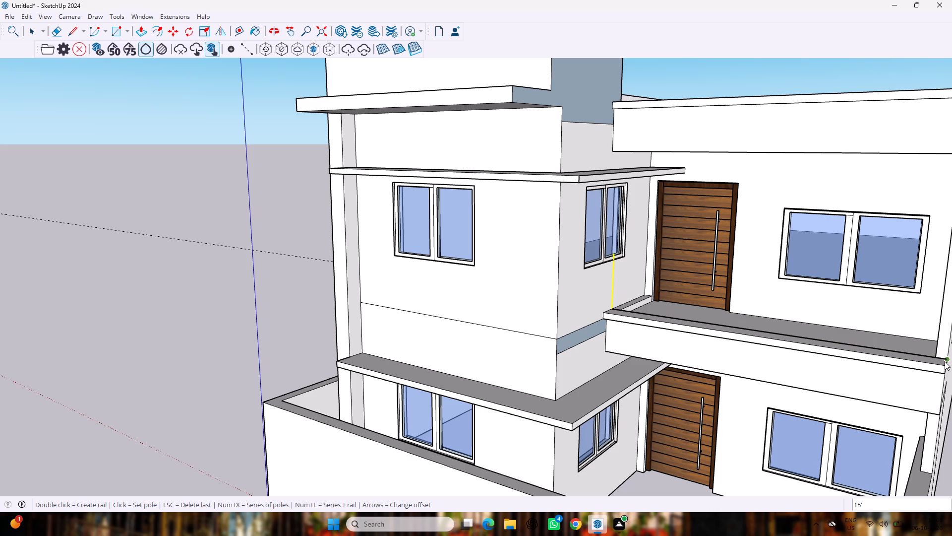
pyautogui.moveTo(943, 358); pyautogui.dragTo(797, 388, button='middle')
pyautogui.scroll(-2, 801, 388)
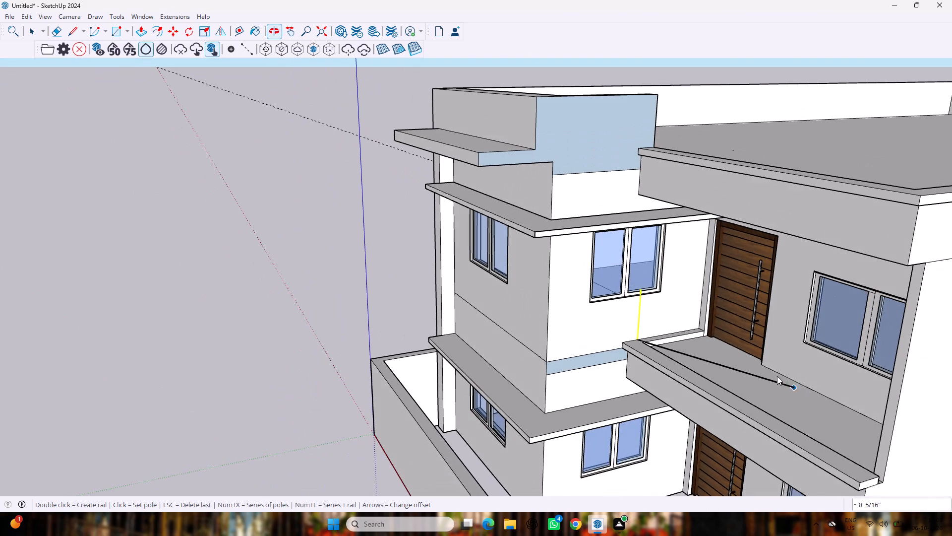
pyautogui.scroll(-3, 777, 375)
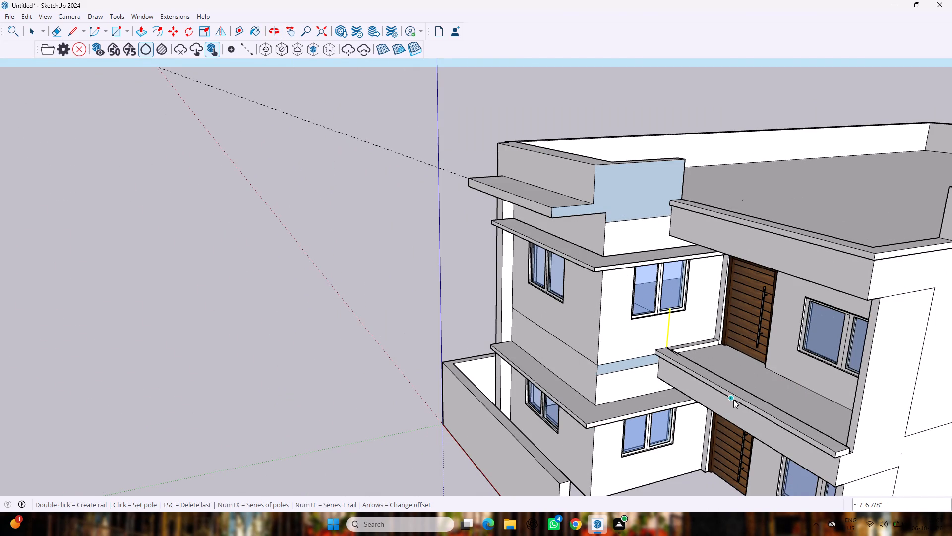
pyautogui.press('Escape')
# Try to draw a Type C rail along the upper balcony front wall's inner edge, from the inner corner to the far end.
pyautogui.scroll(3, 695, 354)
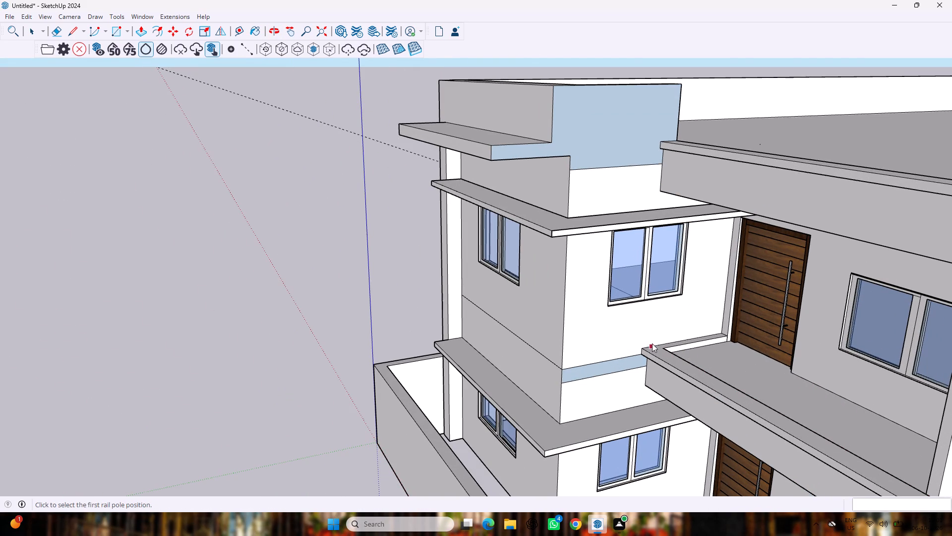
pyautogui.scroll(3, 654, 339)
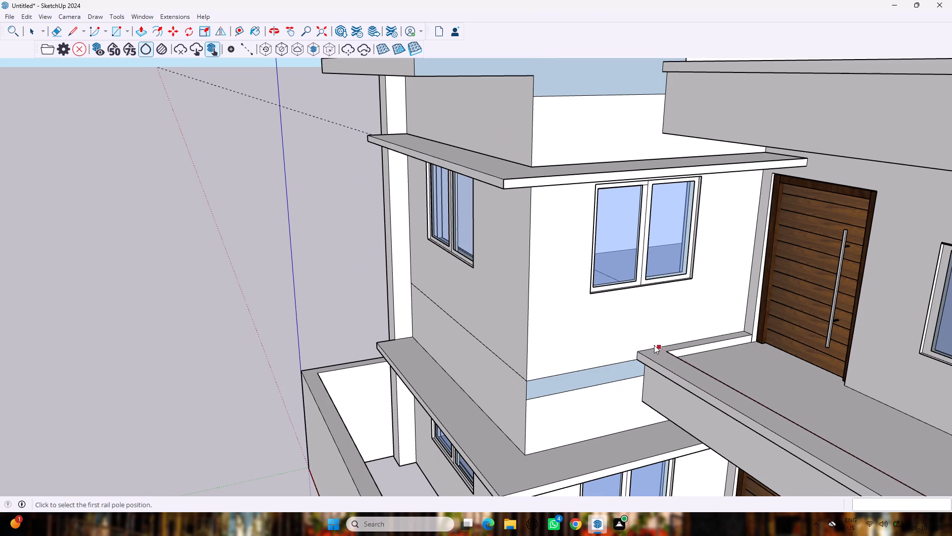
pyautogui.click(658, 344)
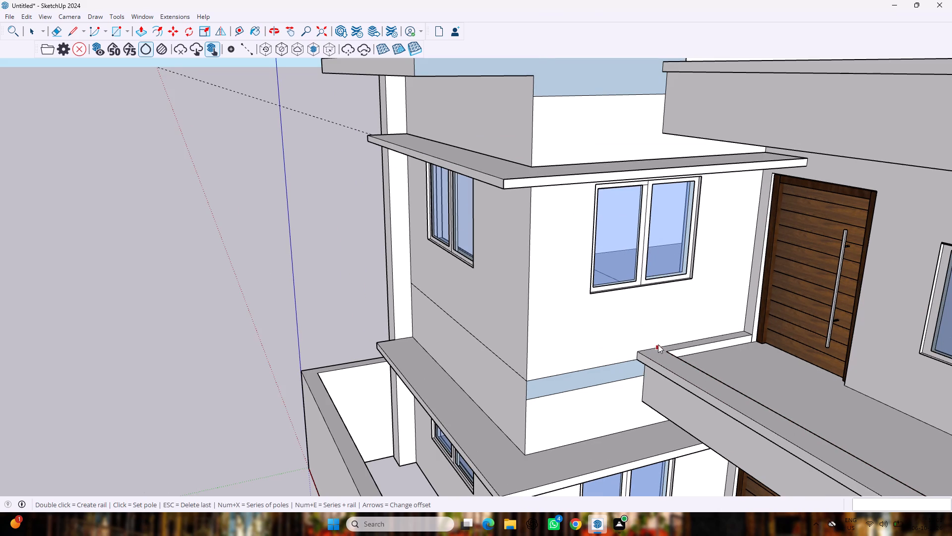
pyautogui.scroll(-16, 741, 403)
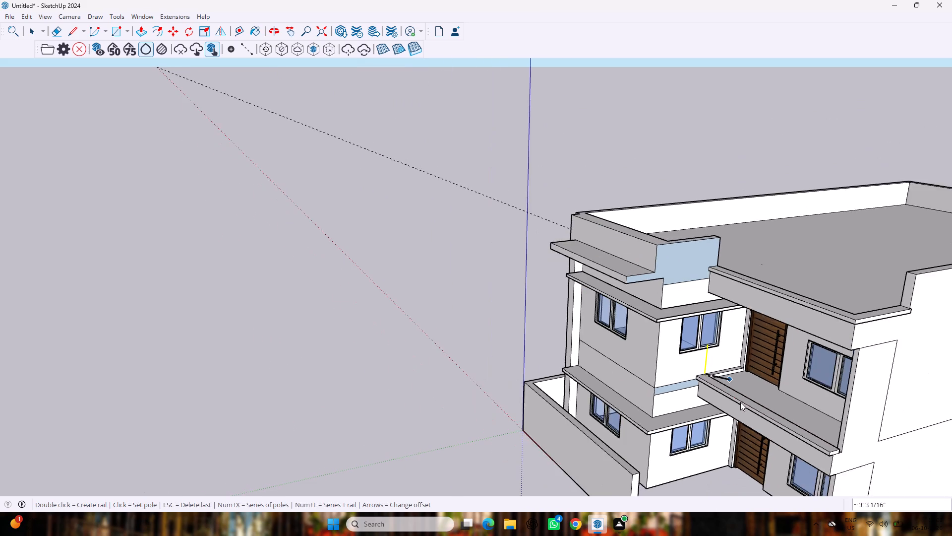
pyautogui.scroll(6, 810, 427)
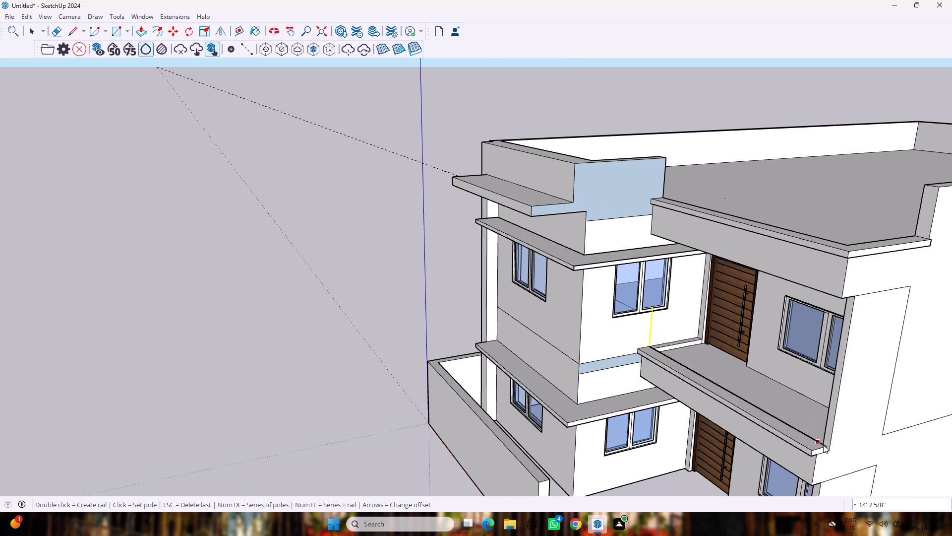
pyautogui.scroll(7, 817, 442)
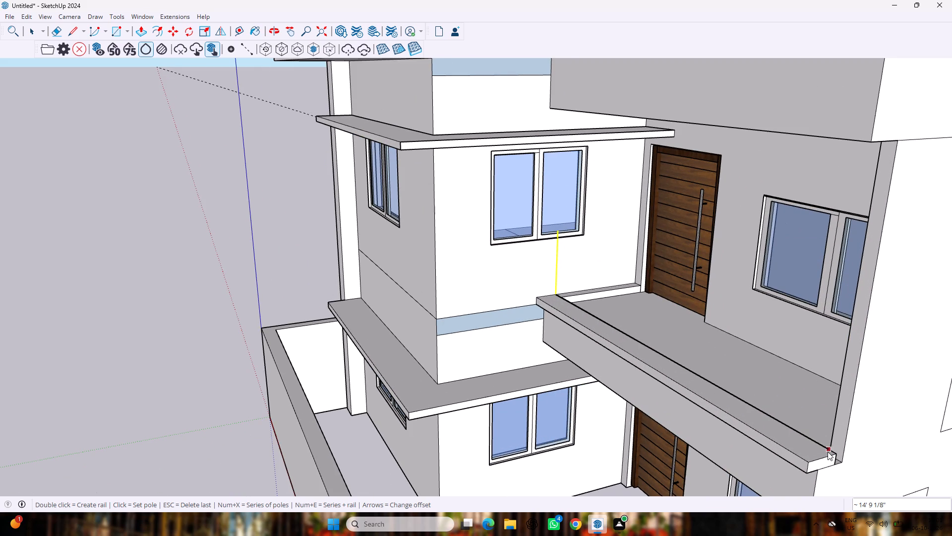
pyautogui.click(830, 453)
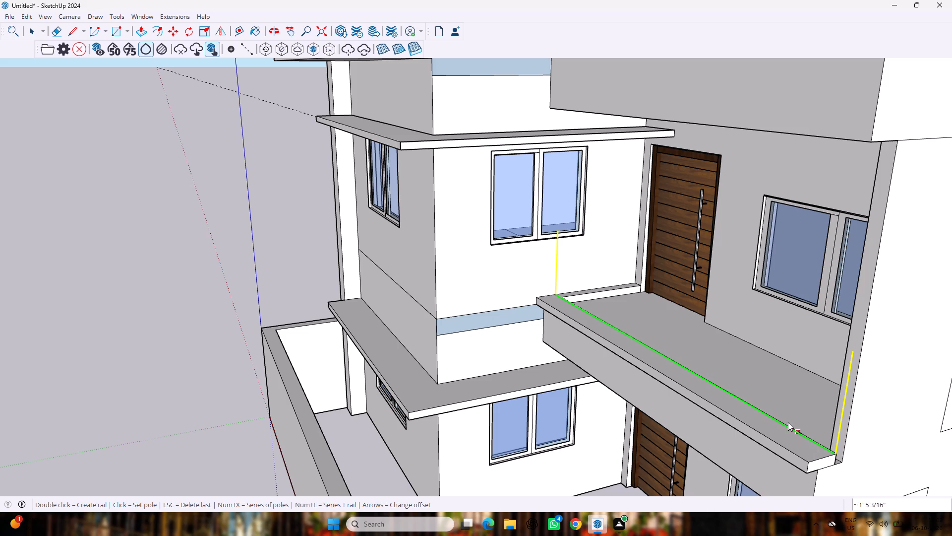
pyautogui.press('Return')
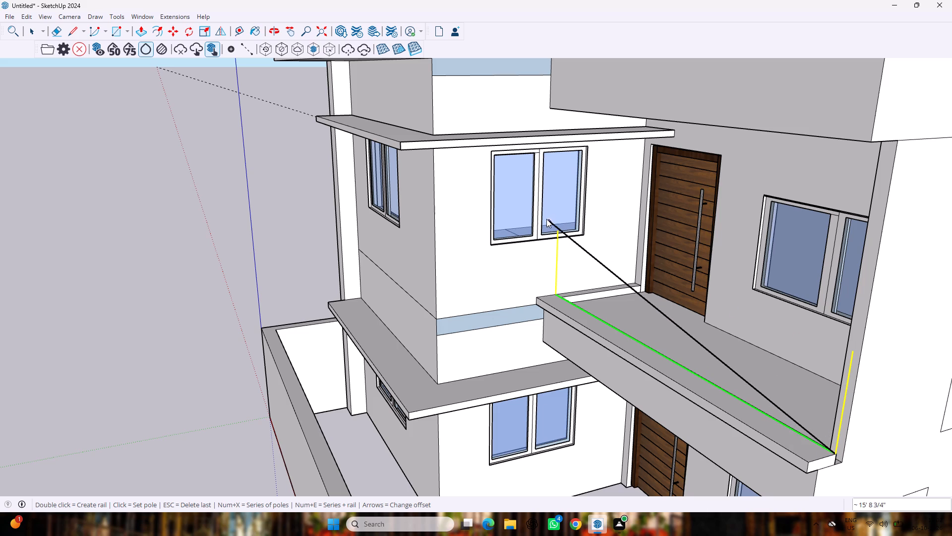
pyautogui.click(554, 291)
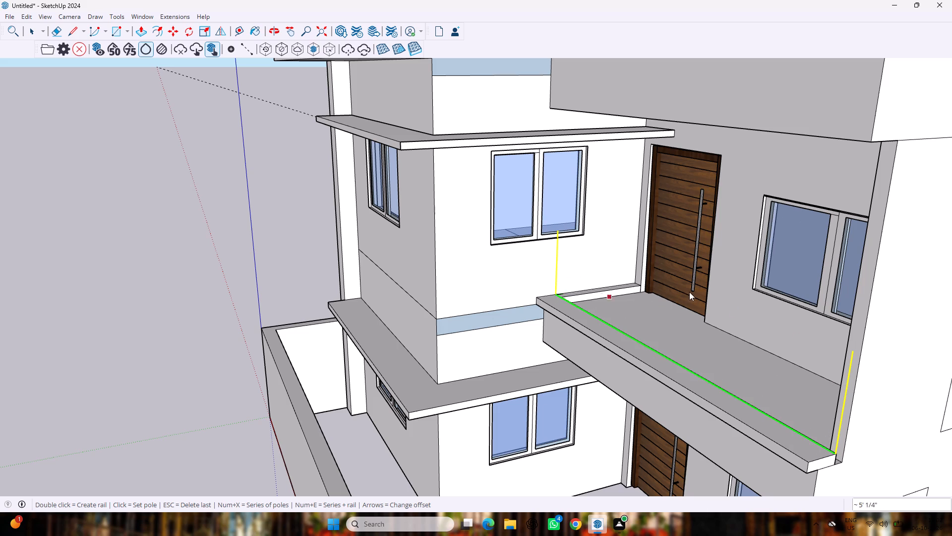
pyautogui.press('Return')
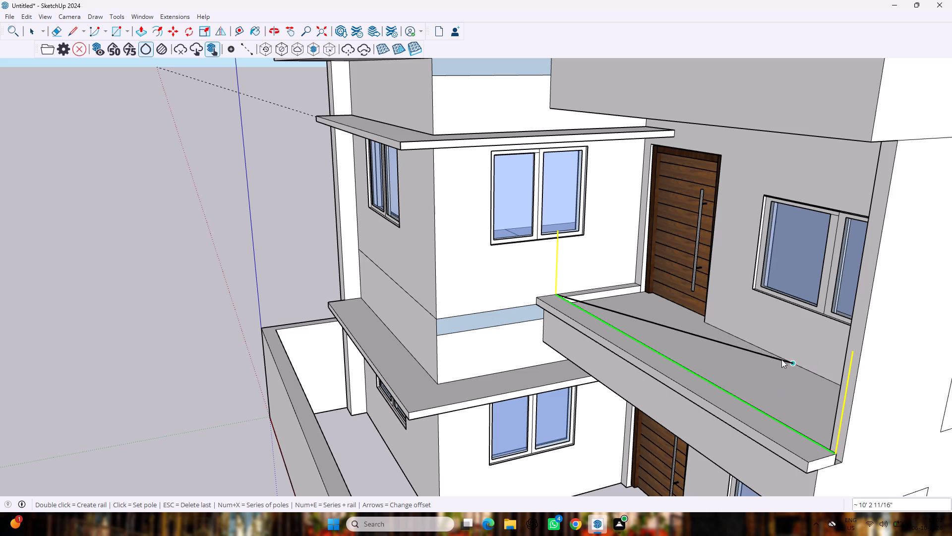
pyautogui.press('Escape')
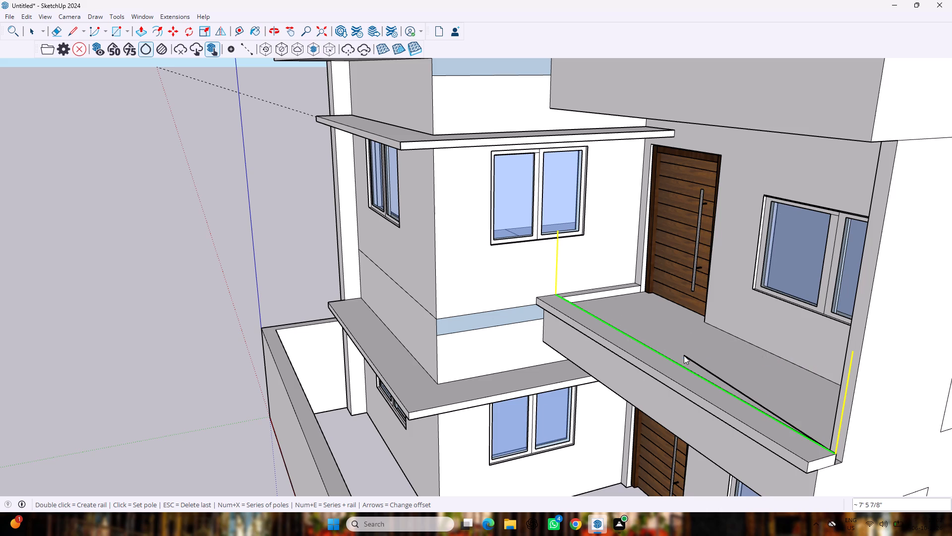
# Undo the last two changes to the upper door, redo one of them, and abandon the unfinished balcony rail.
pyautogui.hotkey('ctrl', 'z')
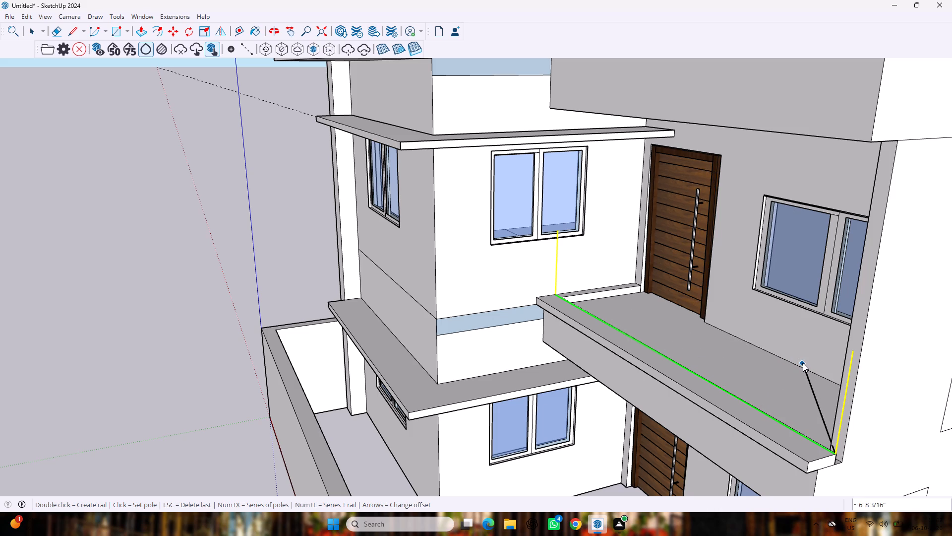
pyautogui.hotkey('ctrl', 'z')
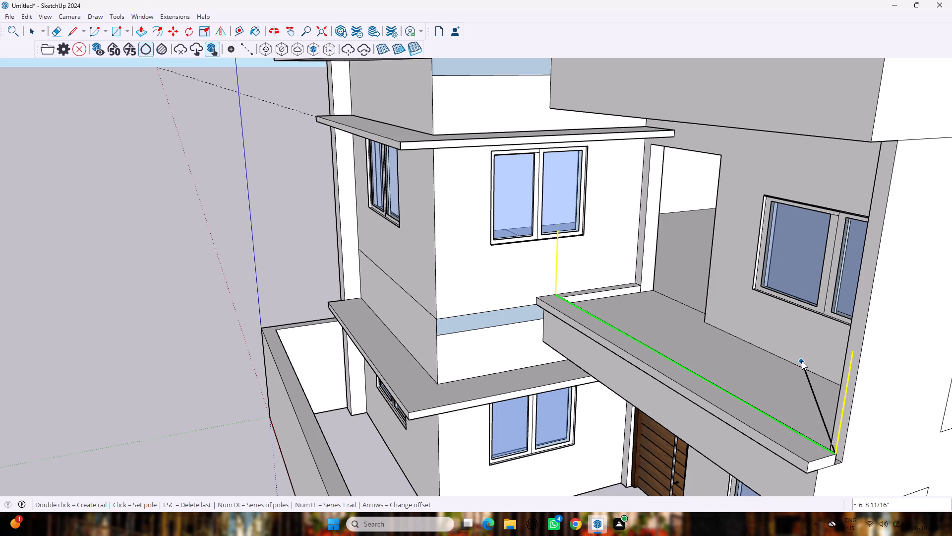
pyautogui.hotkey('ctrl', 'y')
pyautogui.press('space')
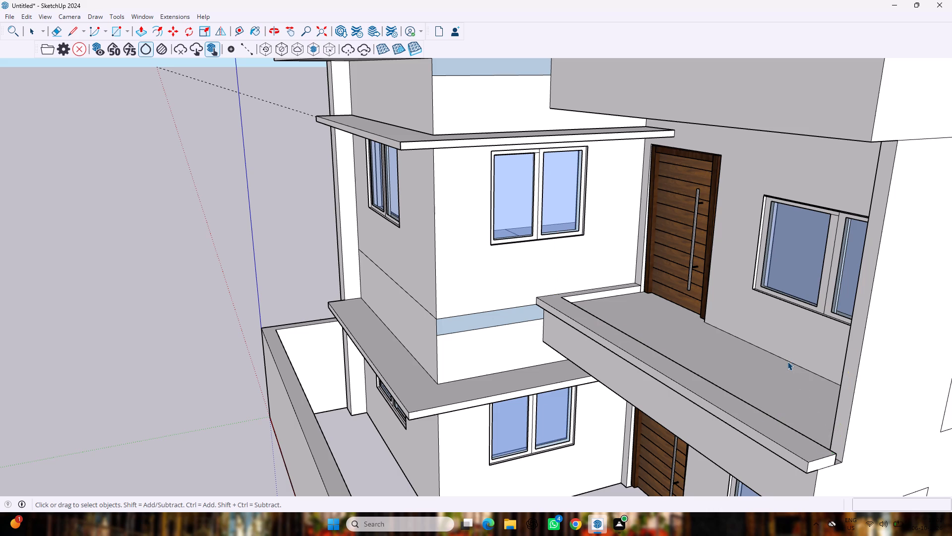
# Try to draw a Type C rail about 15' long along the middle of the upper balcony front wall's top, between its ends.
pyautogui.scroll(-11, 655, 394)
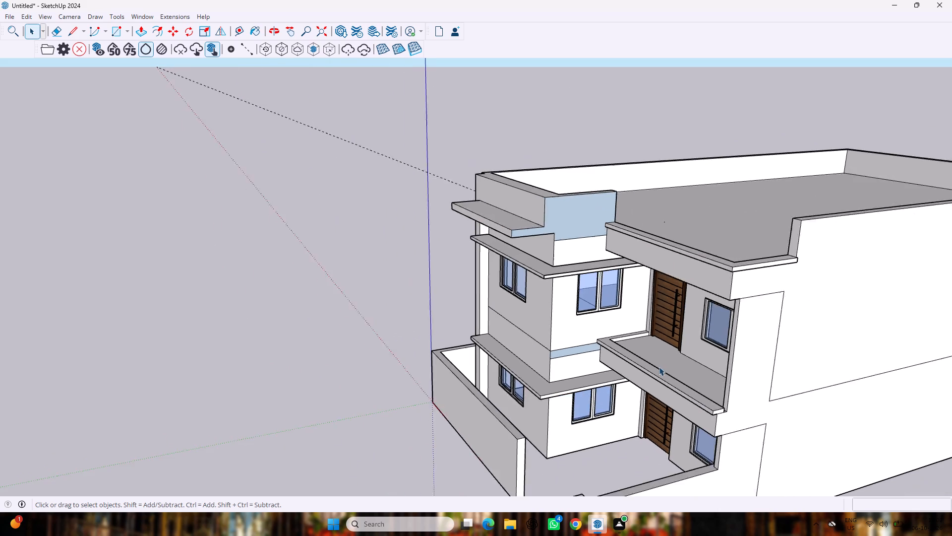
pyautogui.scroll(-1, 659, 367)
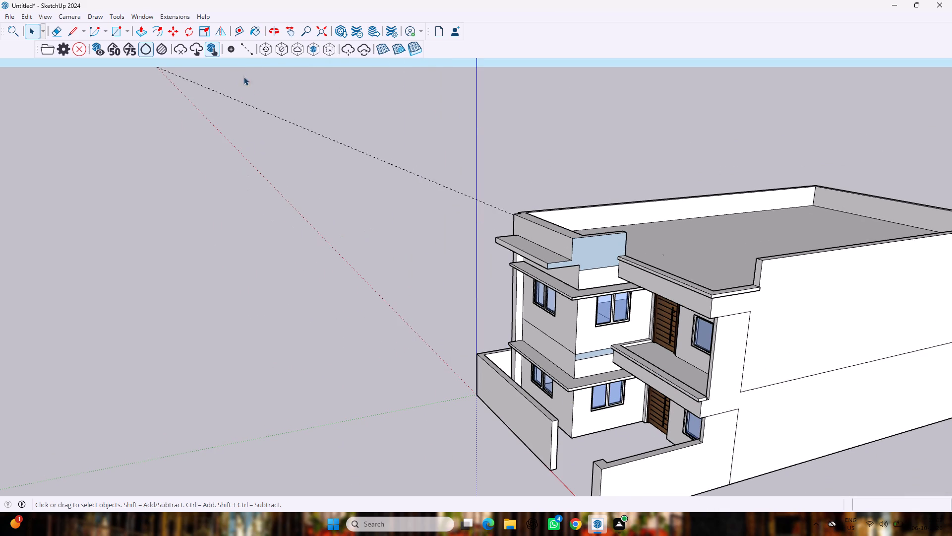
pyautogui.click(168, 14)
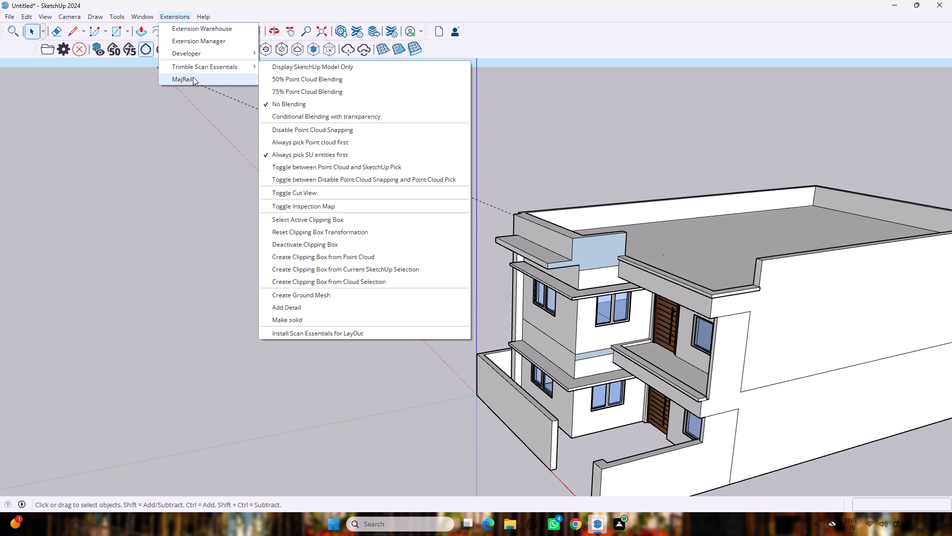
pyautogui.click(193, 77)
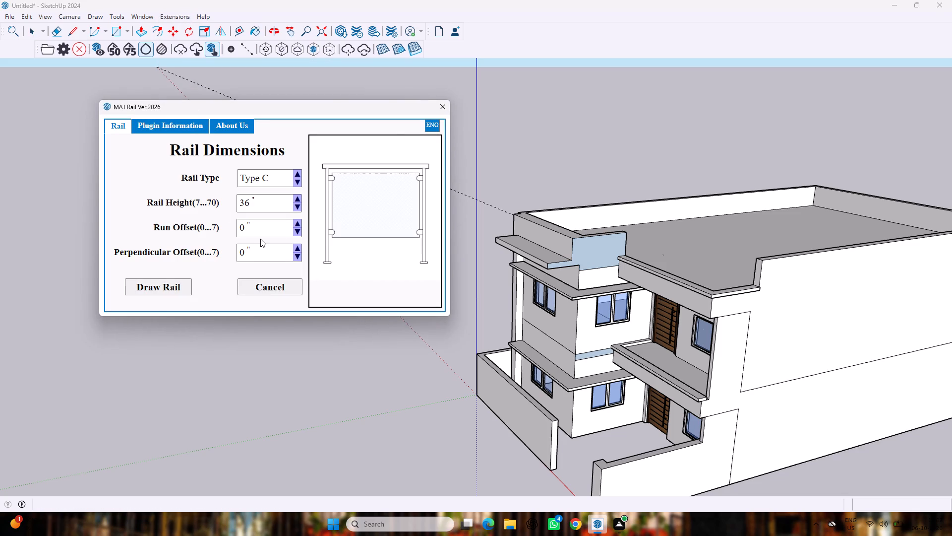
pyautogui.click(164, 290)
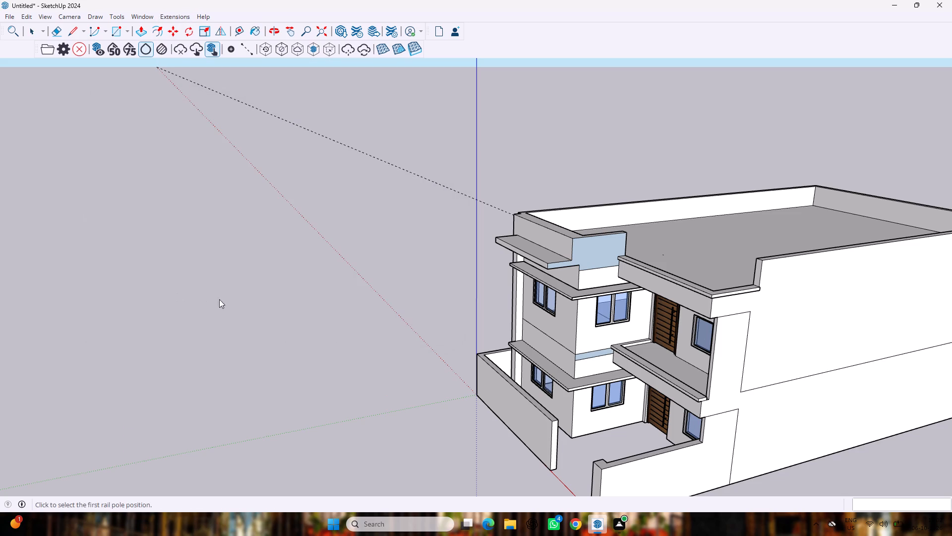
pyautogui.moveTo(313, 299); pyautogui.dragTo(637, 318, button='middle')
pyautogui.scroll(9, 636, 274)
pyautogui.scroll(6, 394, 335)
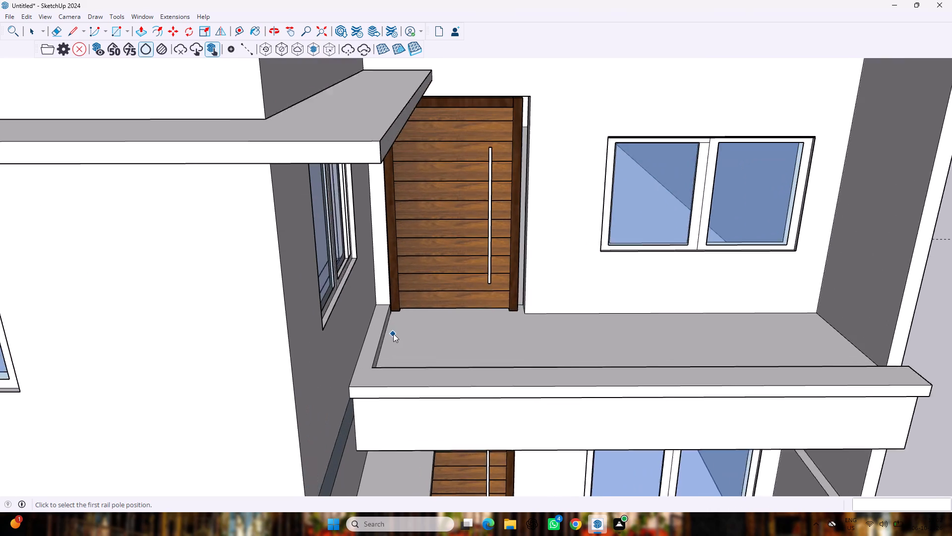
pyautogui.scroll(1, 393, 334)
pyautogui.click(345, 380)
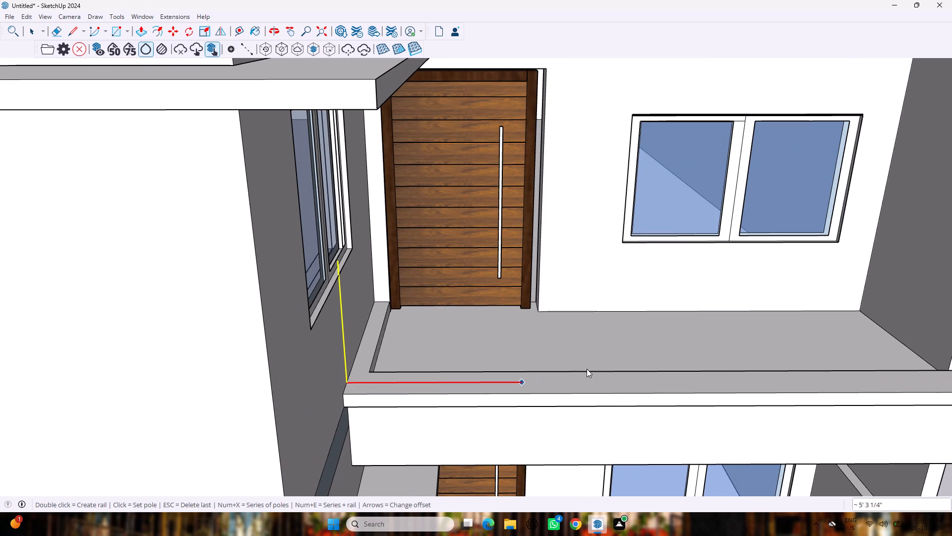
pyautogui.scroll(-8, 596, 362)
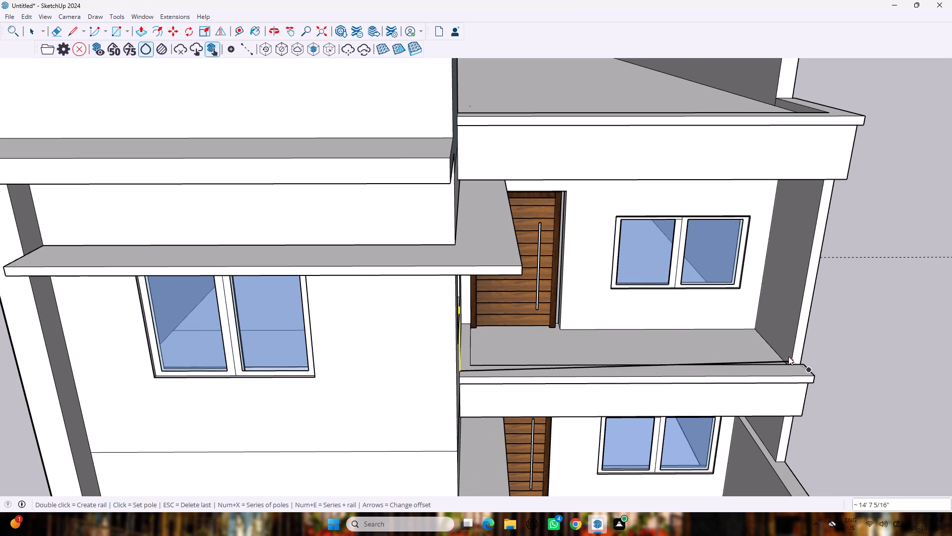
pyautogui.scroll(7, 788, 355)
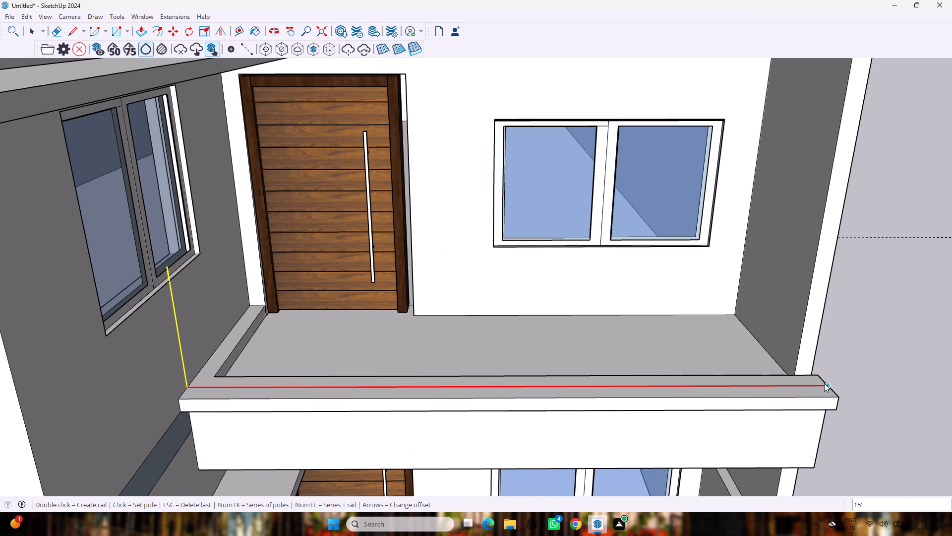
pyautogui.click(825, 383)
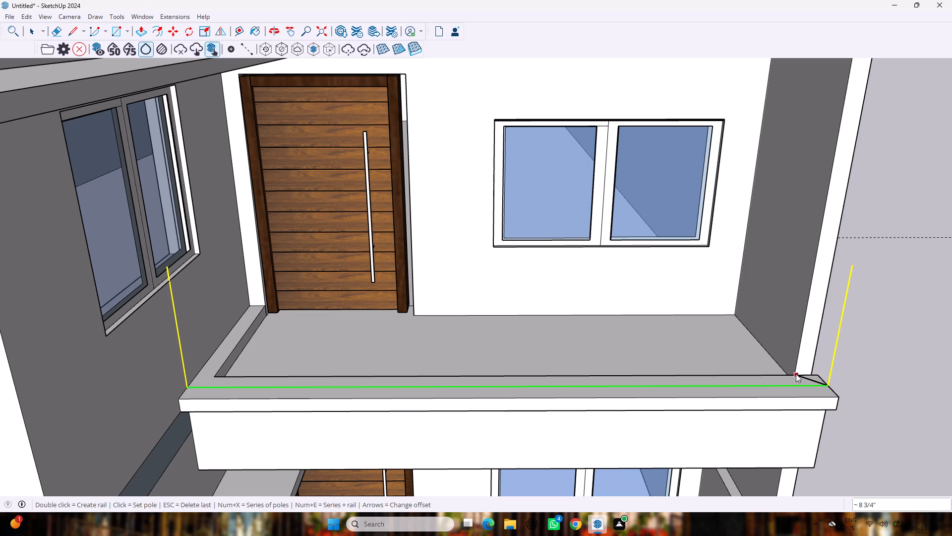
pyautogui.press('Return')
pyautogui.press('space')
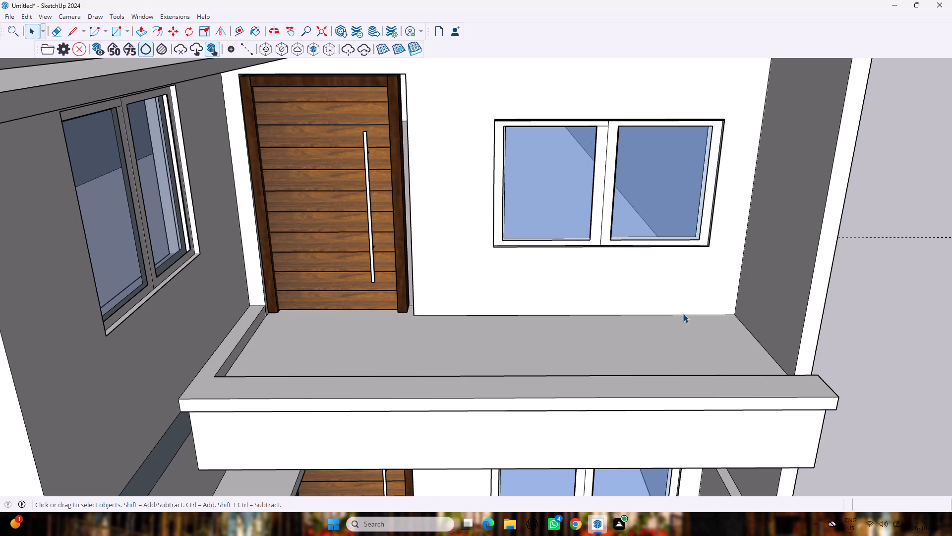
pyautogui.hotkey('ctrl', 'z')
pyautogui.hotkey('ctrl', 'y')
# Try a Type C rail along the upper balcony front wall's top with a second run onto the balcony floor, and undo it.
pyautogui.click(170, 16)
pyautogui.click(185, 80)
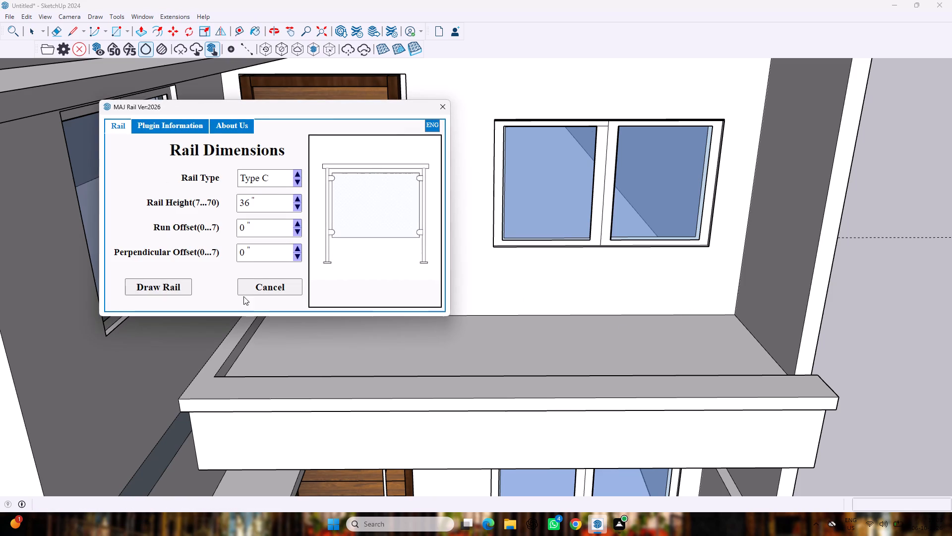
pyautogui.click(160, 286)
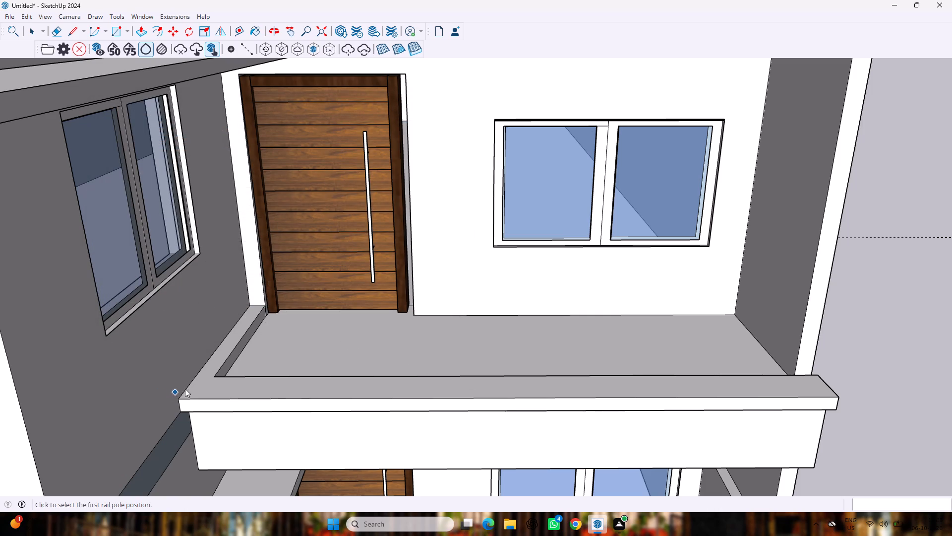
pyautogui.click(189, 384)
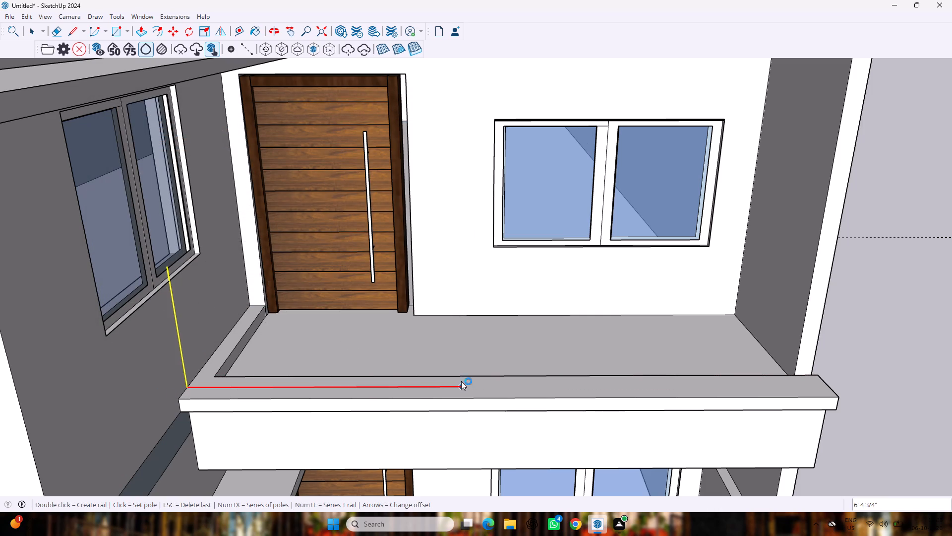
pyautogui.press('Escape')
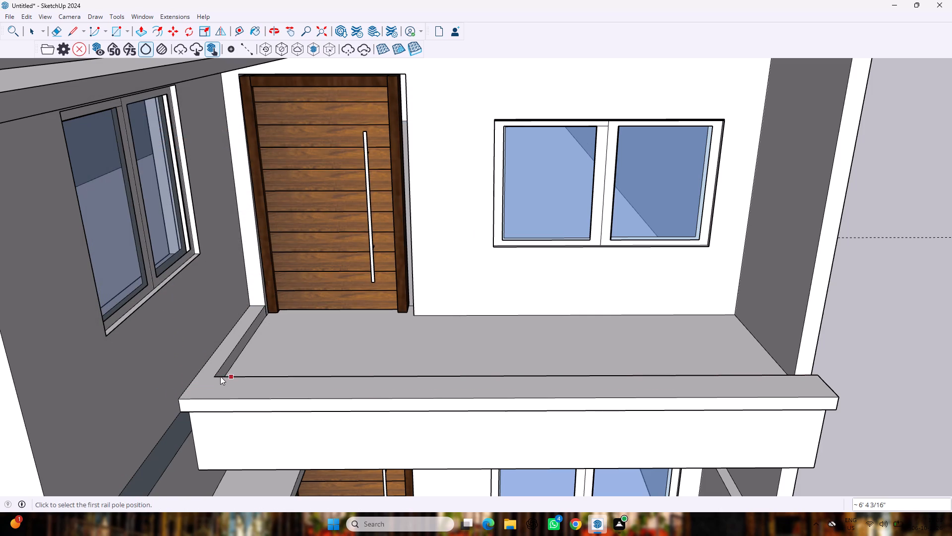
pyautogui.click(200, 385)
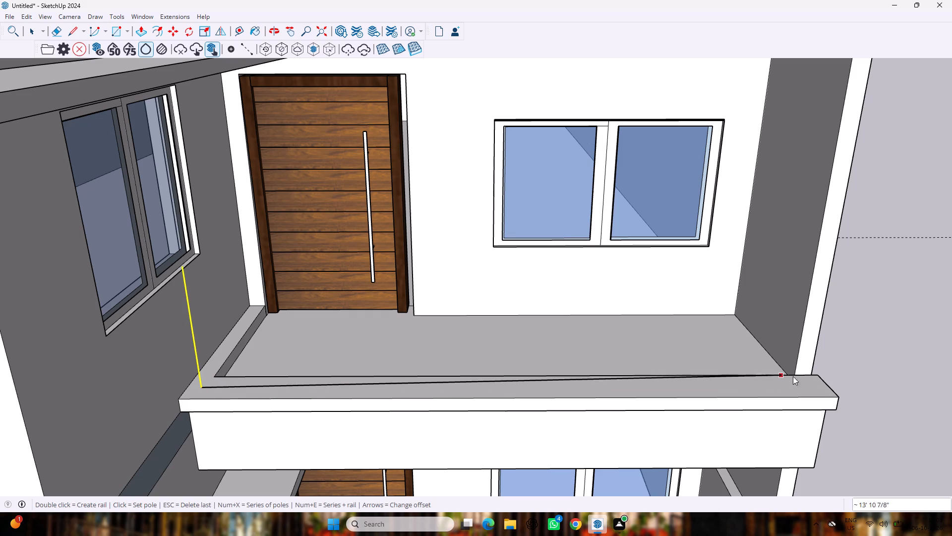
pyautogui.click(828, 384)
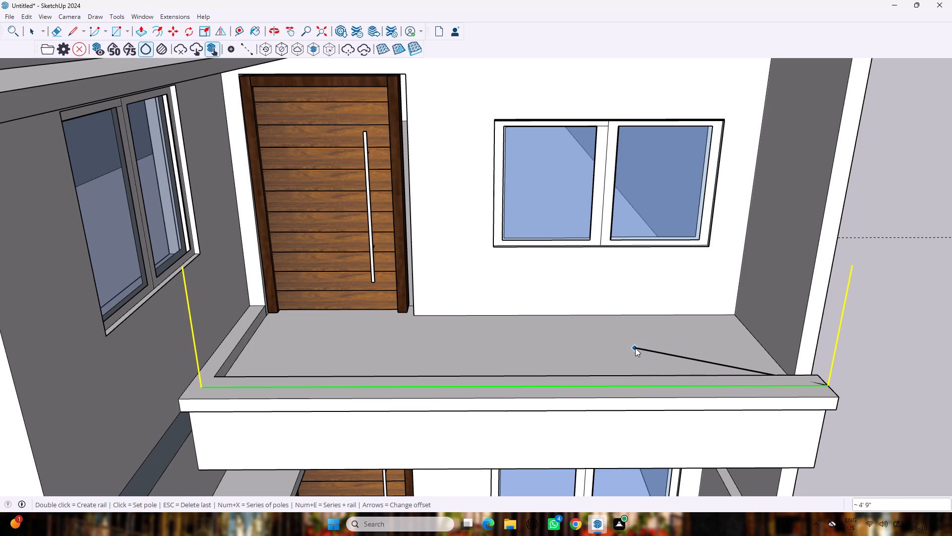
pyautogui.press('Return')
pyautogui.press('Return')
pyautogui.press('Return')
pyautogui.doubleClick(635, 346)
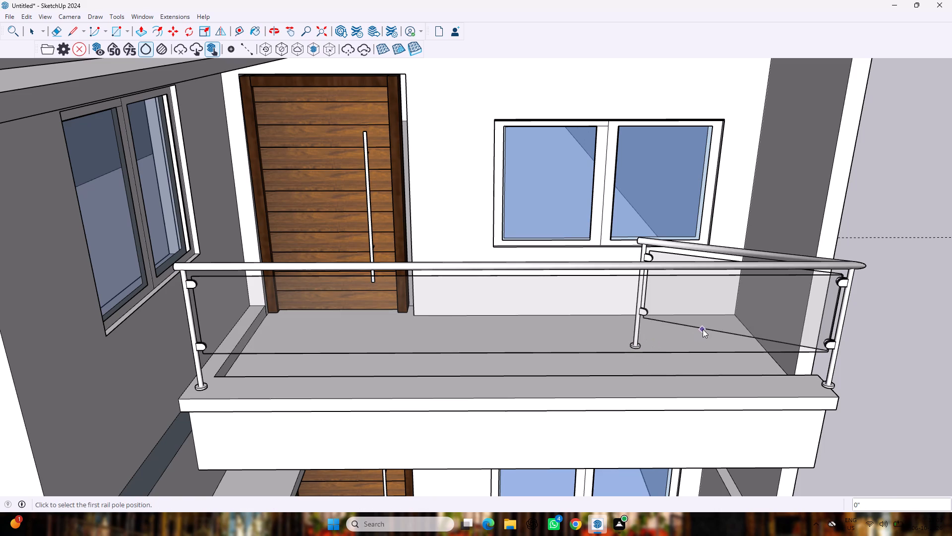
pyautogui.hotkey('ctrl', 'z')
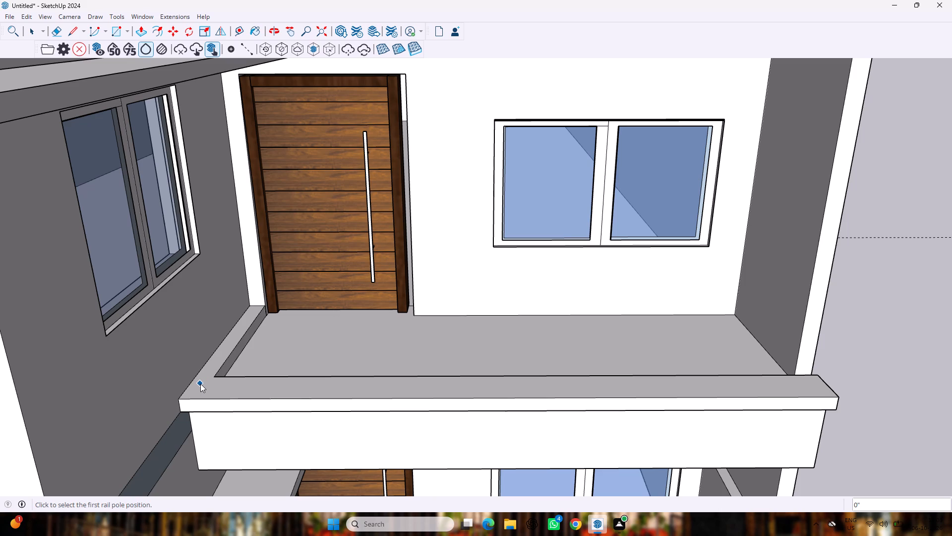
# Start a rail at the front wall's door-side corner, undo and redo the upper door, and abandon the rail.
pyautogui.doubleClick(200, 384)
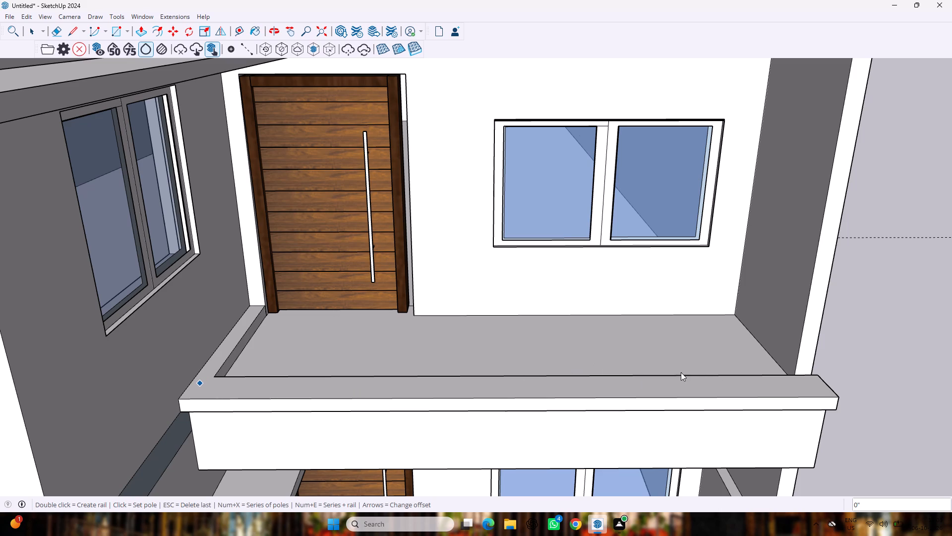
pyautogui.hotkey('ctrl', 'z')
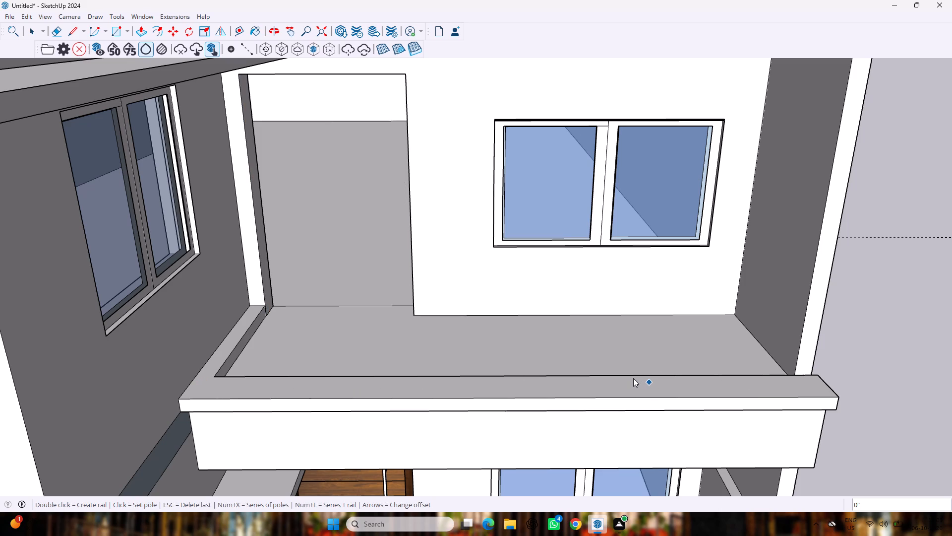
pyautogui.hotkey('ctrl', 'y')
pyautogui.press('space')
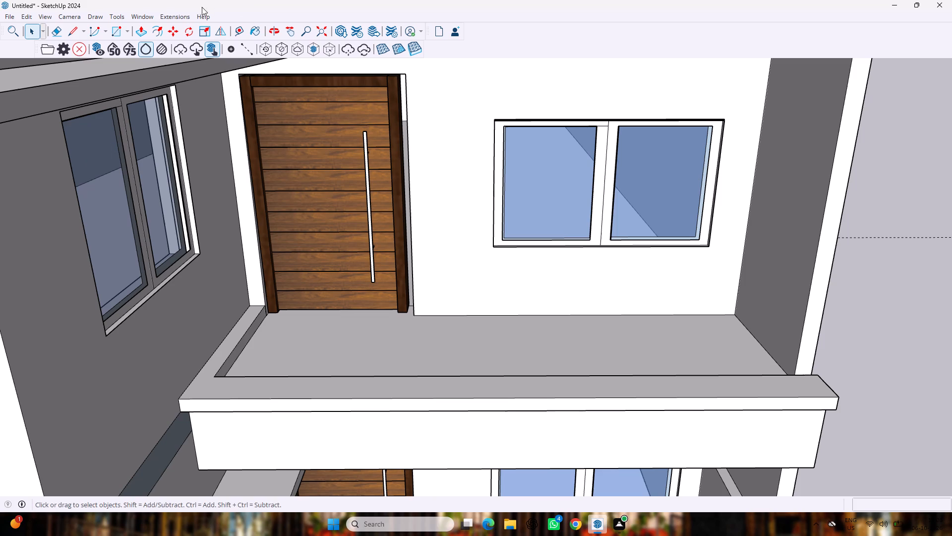
# Draw a 36" high Type C glass rail about 14' 8" long along the upper balcony front wall's top, from the far end to the door-side corner.
pyautogui.click(178, 18)
pyautogui.click(193, 78)
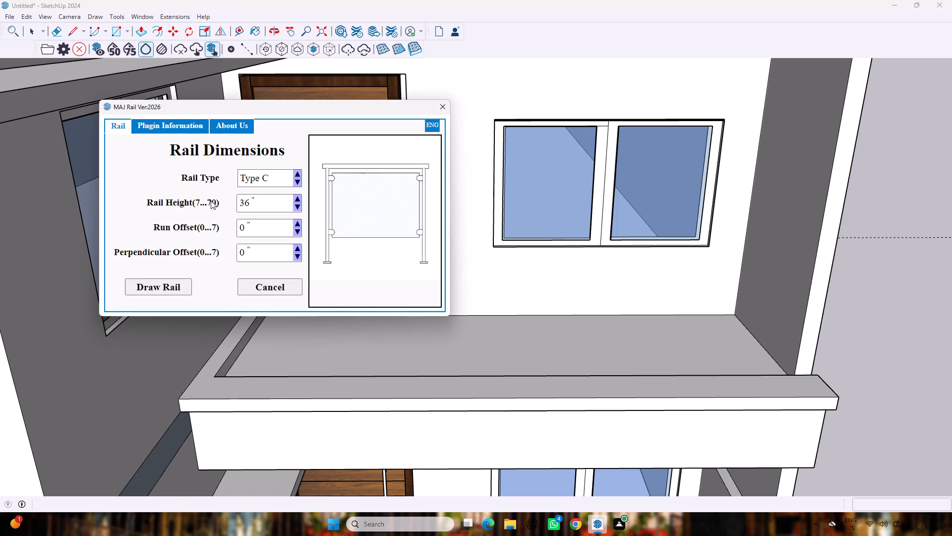
pyautogui.click(151, 286)
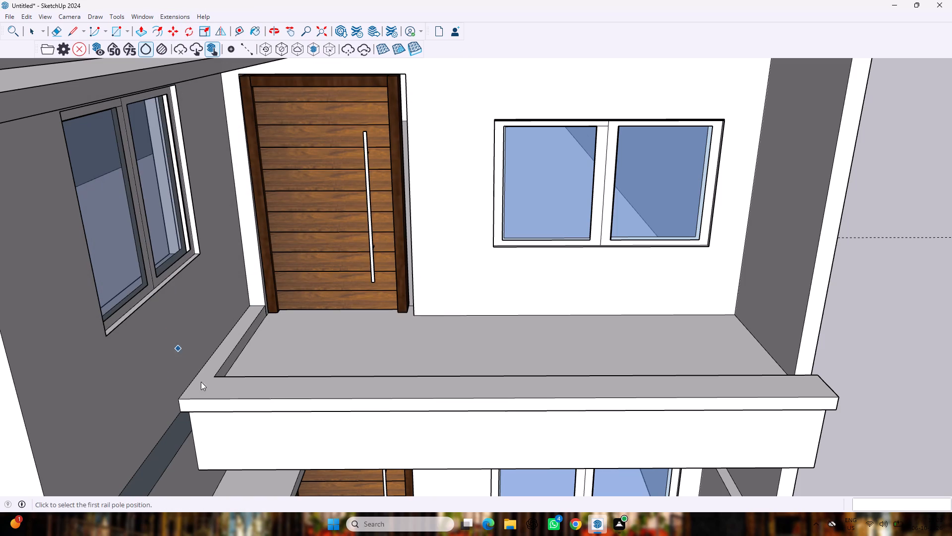
pyautogui.click(824, 383)
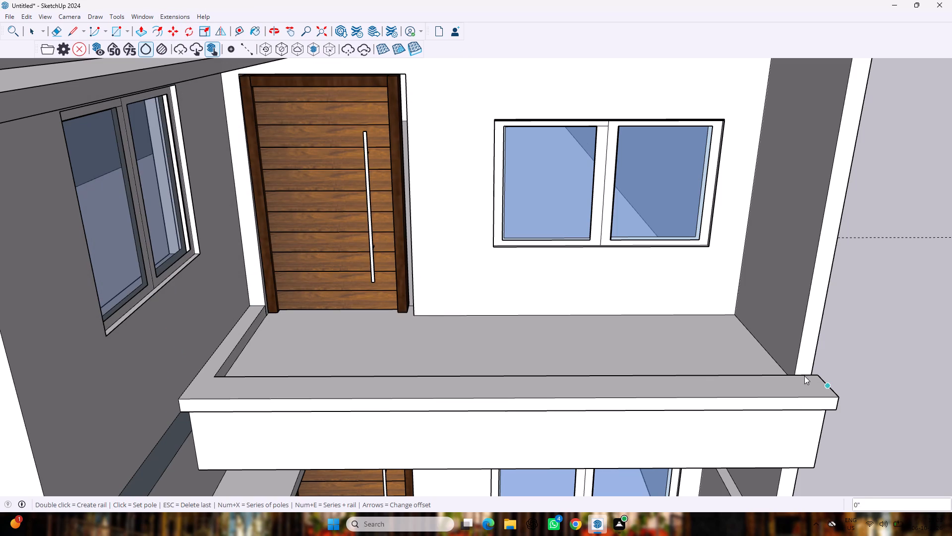
pyautogui.tripleClick(202, 384)
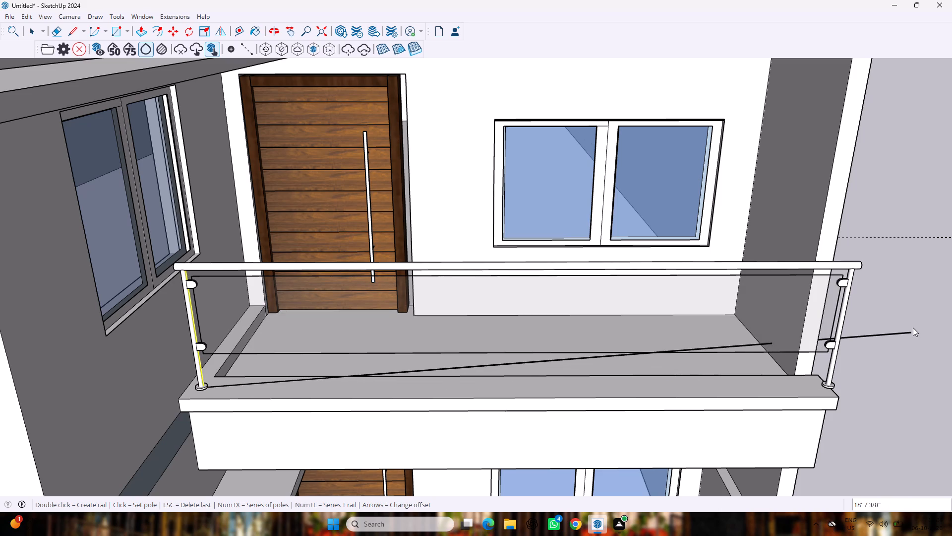
pyautogui.press('space')
# Examine the upper balcony's glass railing from the side and front, together with the whole house facade.
pyautogui.moveTo(887, 316); pyautogui.dragTo(887, 317, button='middle')
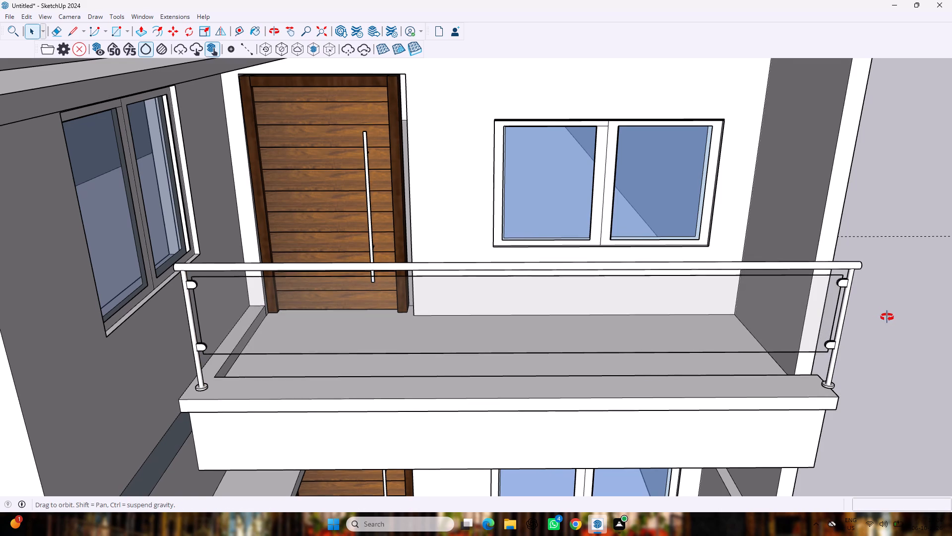
pyautogui.moveTo(887, 317); pyautogui.dragTo(551, 335, button='middle')
pyautogui.scroll(-11, 550, 335)
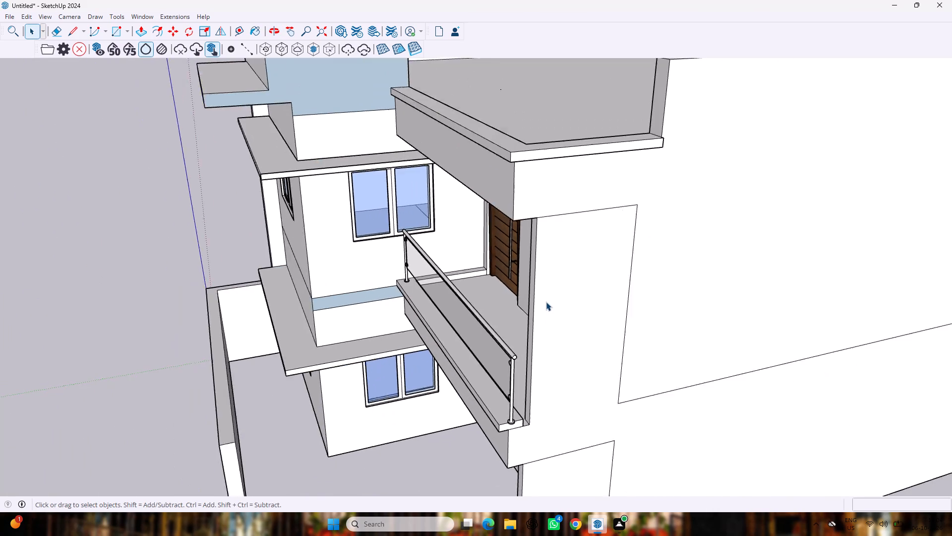
pyautogui.scroll(-7, 546, 302)
pyautogui.moveTo(542, 289); pyautogui.dragTo(714, 253, button='middle')
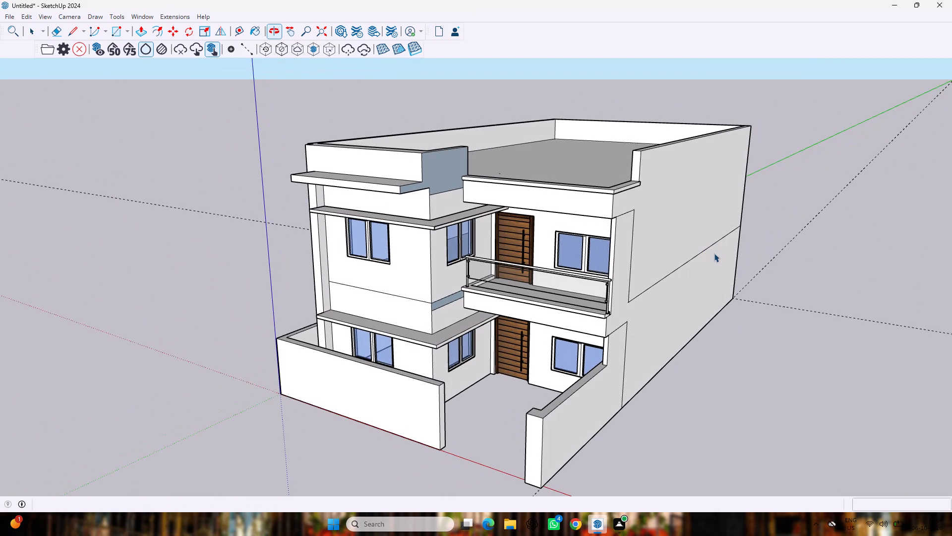
pyautogui.middleClick(714, 253)
pyautogui.moveTo(503, 355); pyautogui.dragTo(604, 376, button='middle')
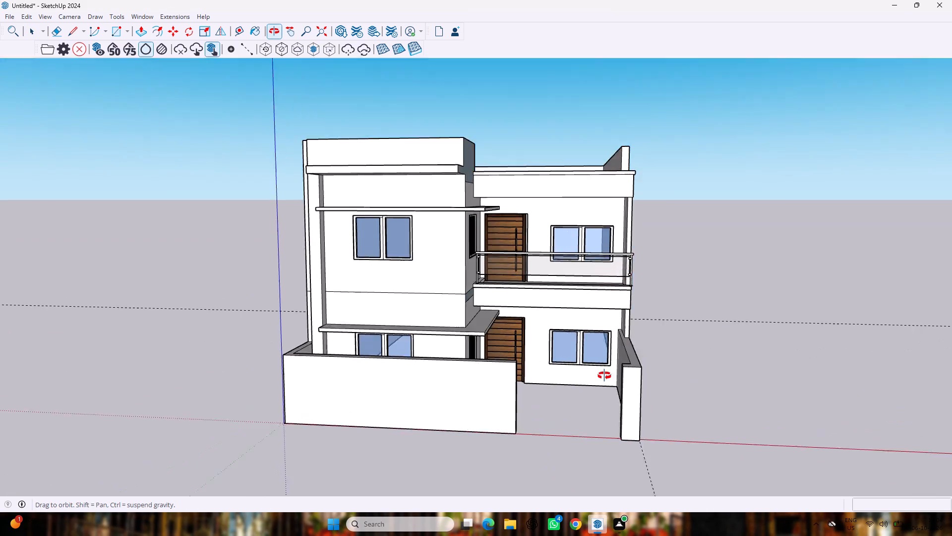
pyautogui.moveTo(604, 376); pyautogui.dragTo(596, 372, button='middle')
pyautogui.scroll(2, 601, 295)
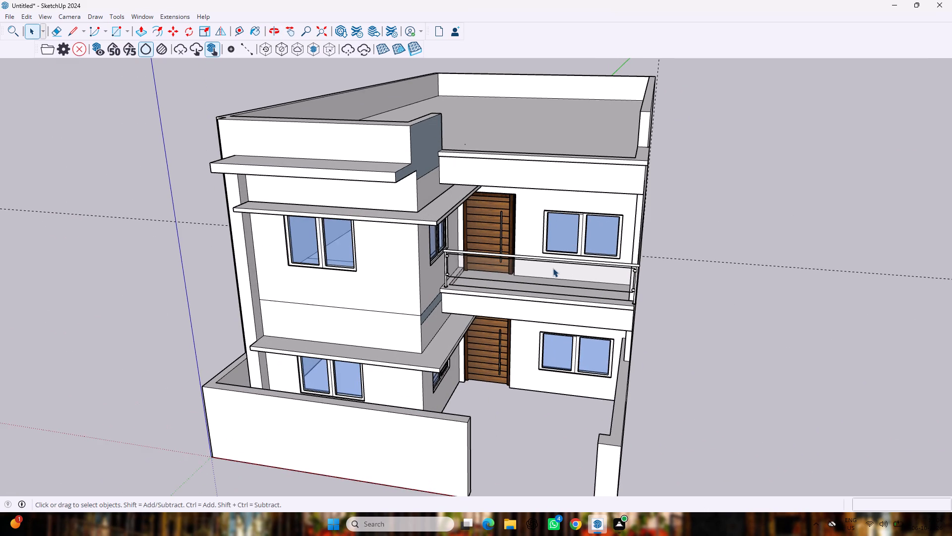
pyautogui.press('r')
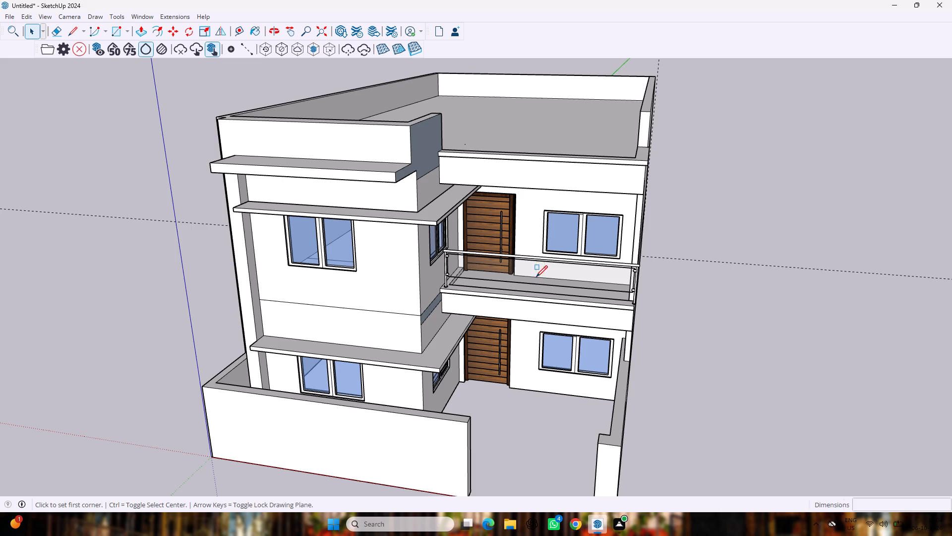
pyautogui.press('space')
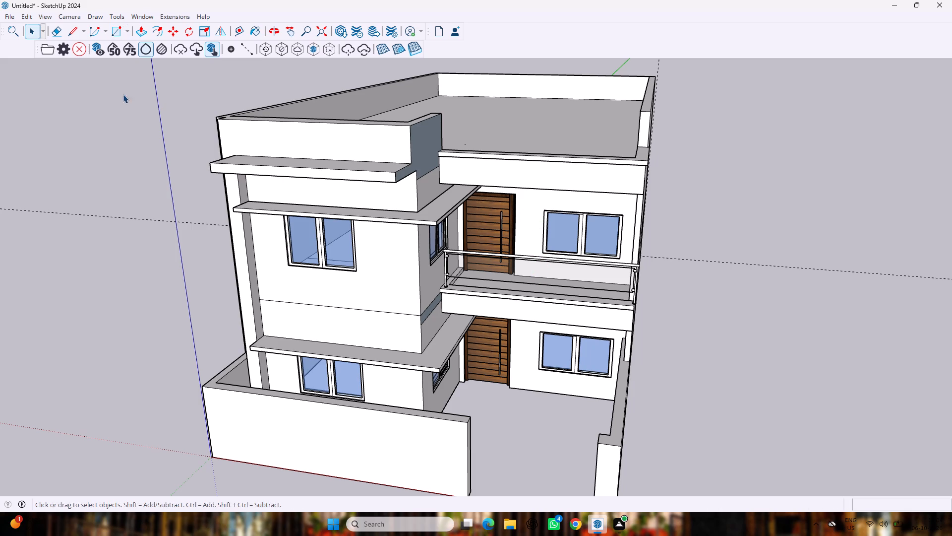
# Draw a MAJ glass rail on the low roof parapet above the balcony, along the front and about 5' 6" back to the higher side parapet.
pyautogui.click(163, 17)
pyautogui.click(190, 78)
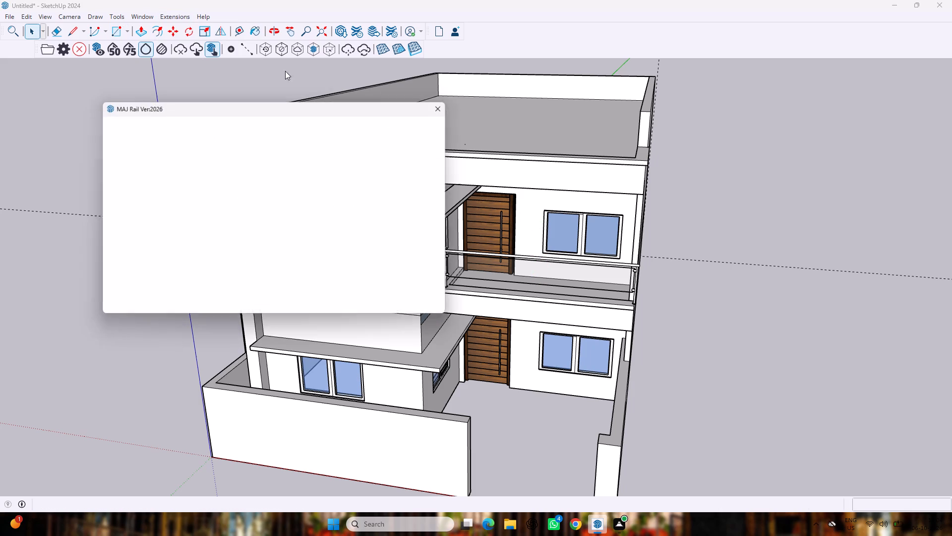
pyautogui.click(149, 288)
pyautogui.moveTo(700, 108); pyautogui.dragTo(701, 111, button='middle')
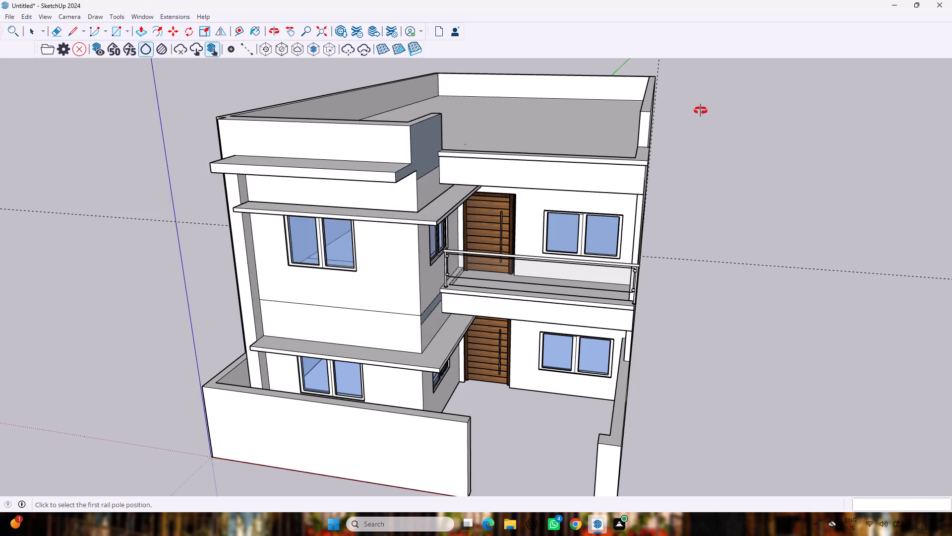
pyautogui.moveTo(701, 111); pyautogui.dragTo(551, 225, button='middle')
pyautogui.scroll(3, 523, 193)
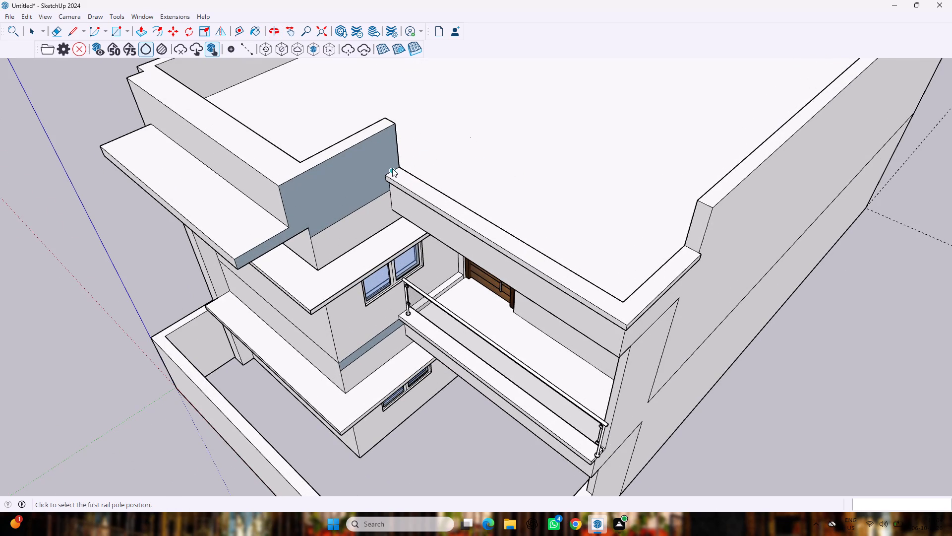
pyautogui.click(392, 168)
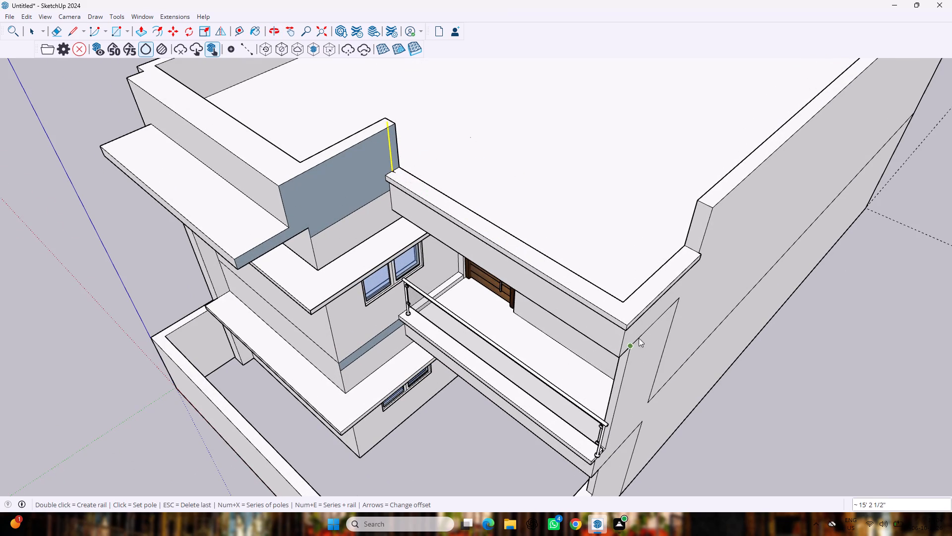
pyautogui.click(634, 317)
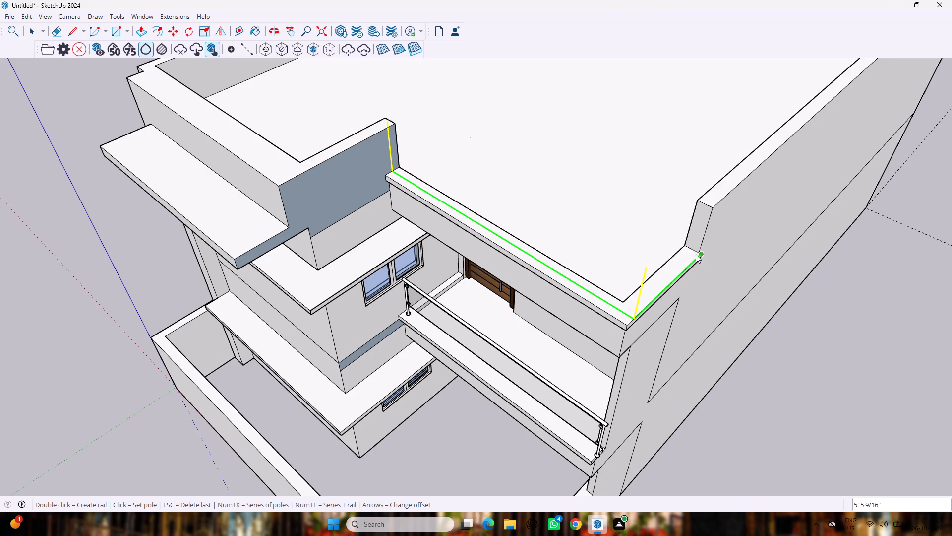
pyautogui.scroll(6, 696, 249)
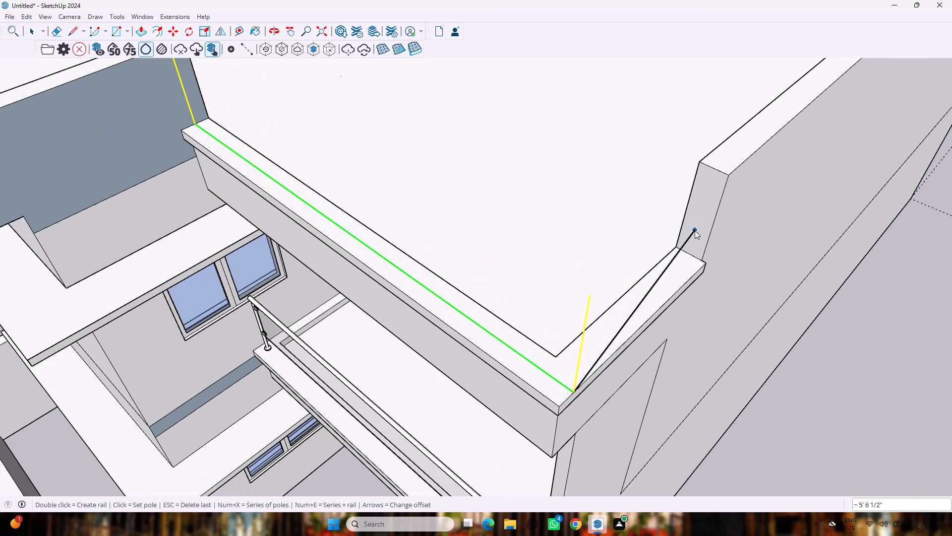
pyautogui.tripleClick(705, 263)
pyautogui.click(705, 259)
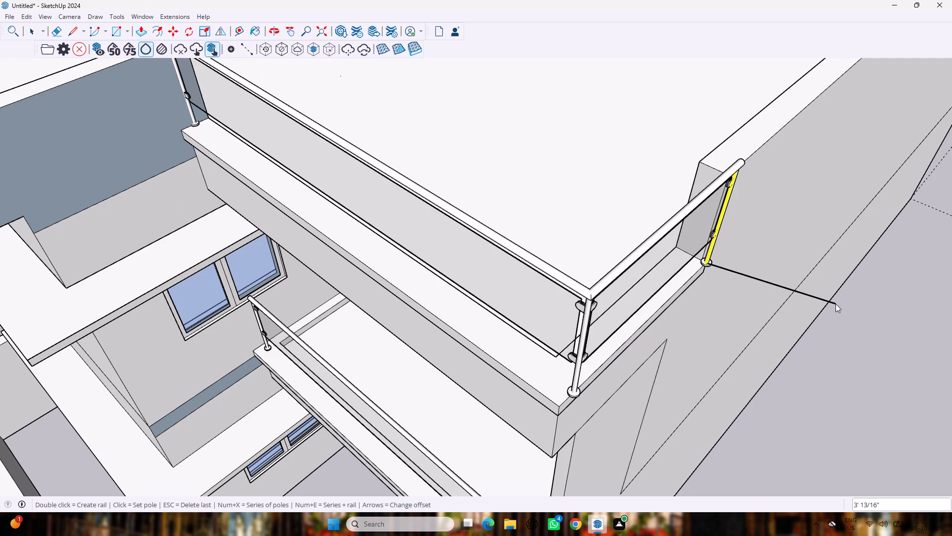
pyautogui.press('space')
# Examine the new roof railing together with the balcony railing and the whole house facade from the side, front and above.
pyautogui.scroll(-3, 835, 304)
pyautogui.scroll(-1, 819, 226)
pyautogui.moveTo(800, 360); pyautogui.dragTo(803, 233, button='middle')
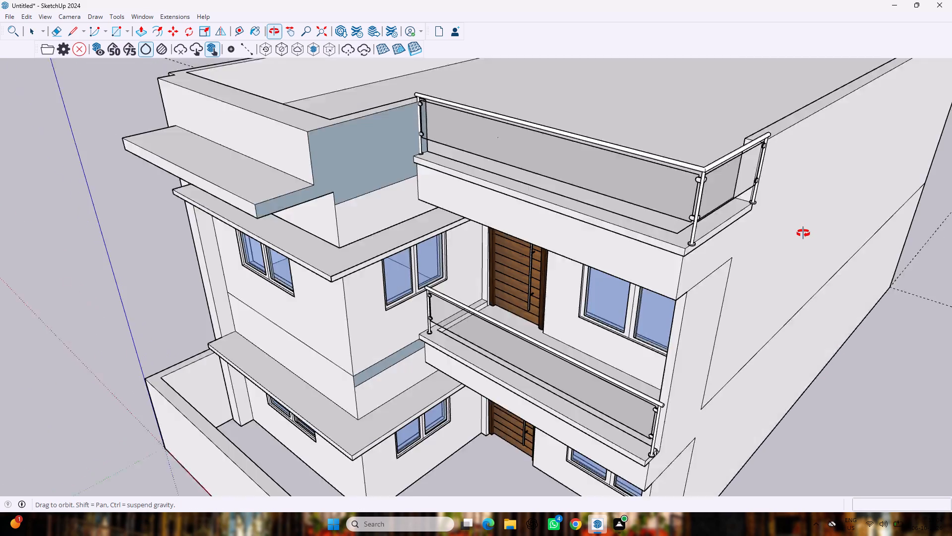
pyautogui.moveTo(803, 233); pyautogui.dragTo(822, 228, button='middle')
pyautogui.scroll(-8, 822, 228)
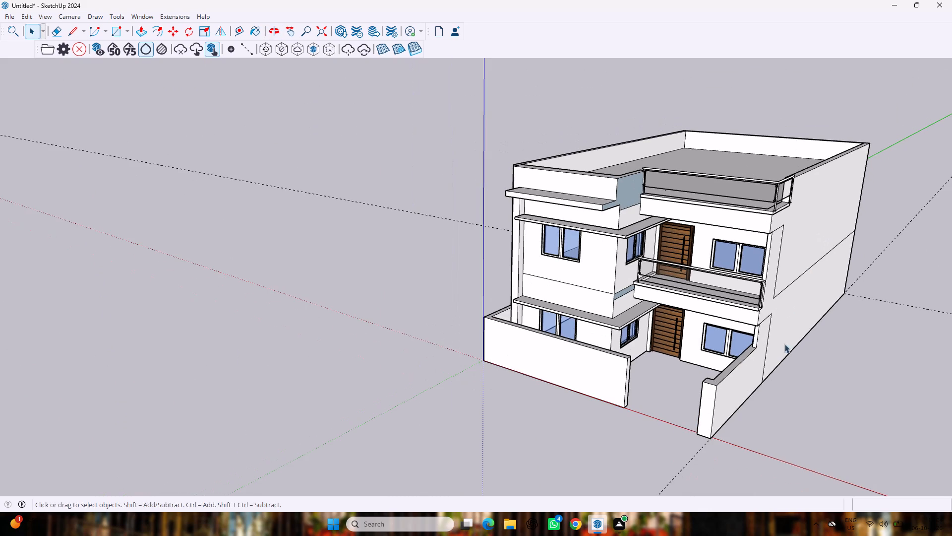
pyautogui.moveTo(775, 368); pyautogui.dragTo(787, 313, button='middle')
pyautogui.scroll(7, 786, 325)
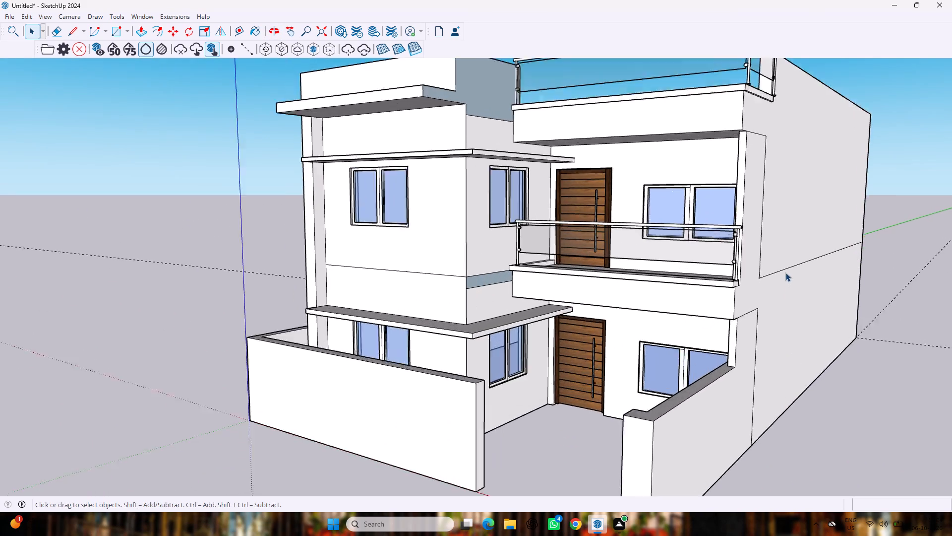
pyautogui.scroll(2, 785, 272)
pyautogui.moveTo(785, 270); pyautogui.dragTo(825, 295, button='middle')
pyautogui.scroll(-9, 825, 295)
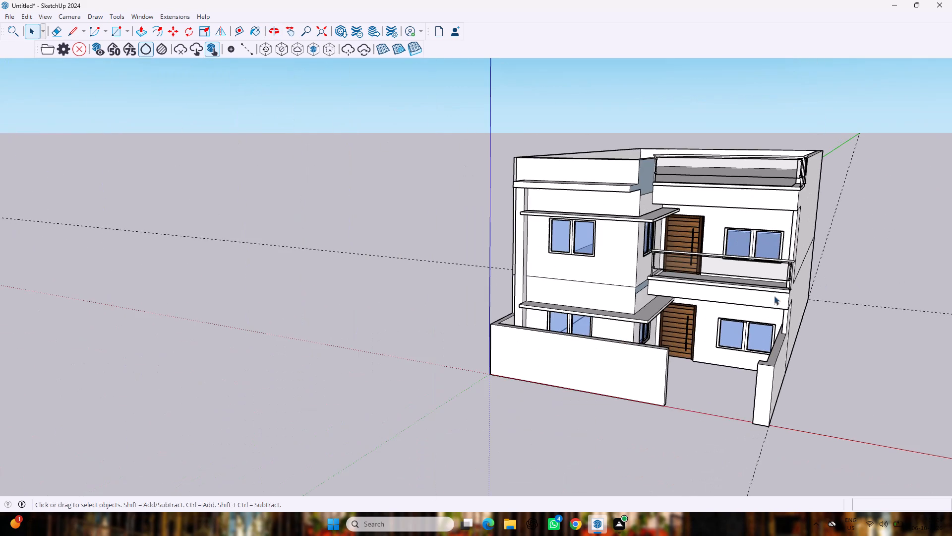
pyautogui.moveTo(679, 402); pyautogui.dragTo(759, 382, button='middle')
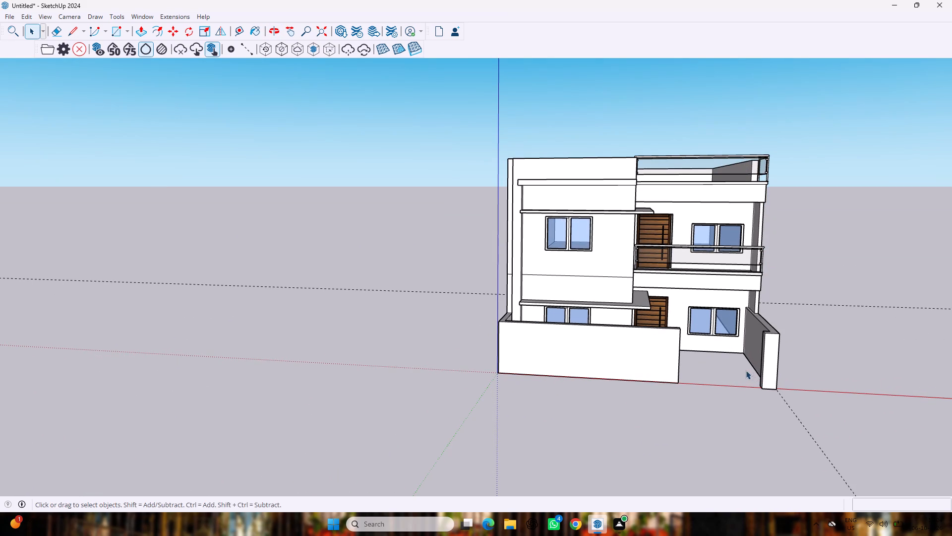
pyautogui.moveTo(726, 373); pyautogui.dragTo(722, 416, button='middle')
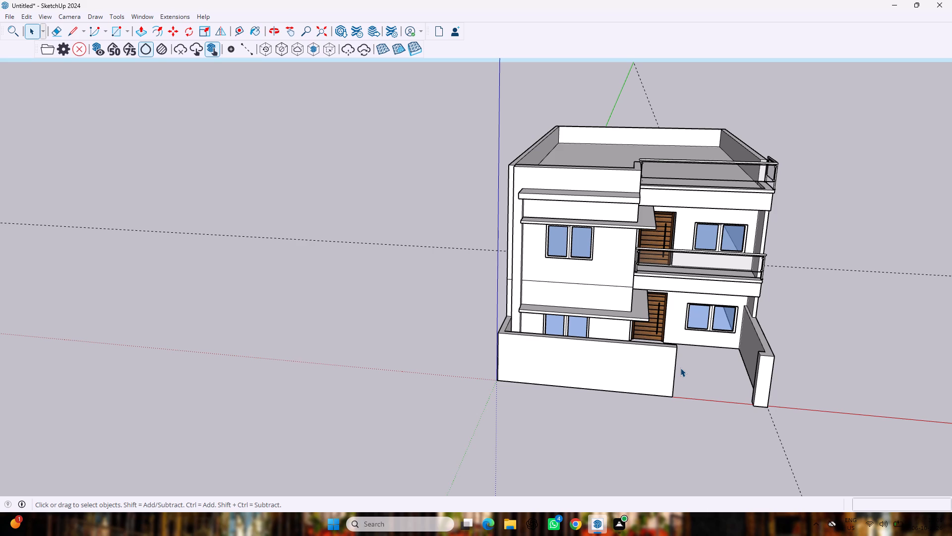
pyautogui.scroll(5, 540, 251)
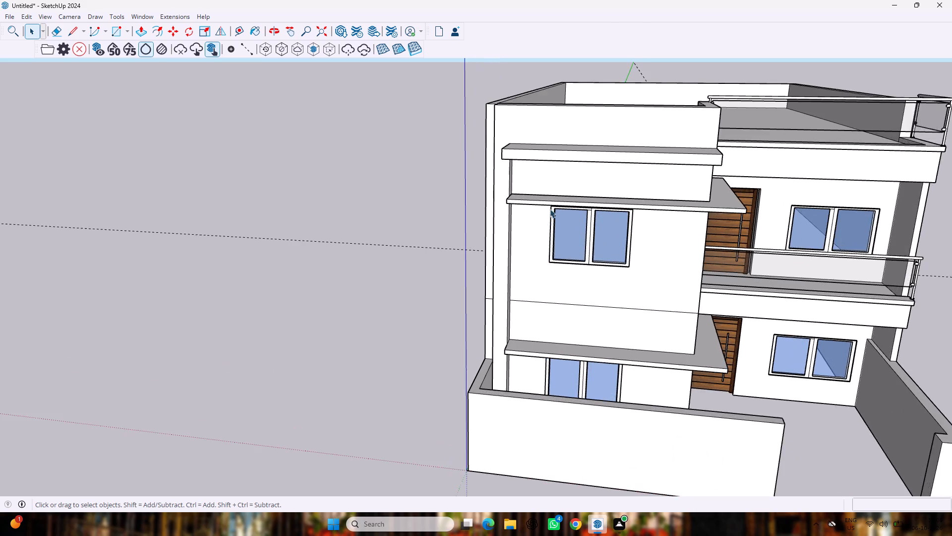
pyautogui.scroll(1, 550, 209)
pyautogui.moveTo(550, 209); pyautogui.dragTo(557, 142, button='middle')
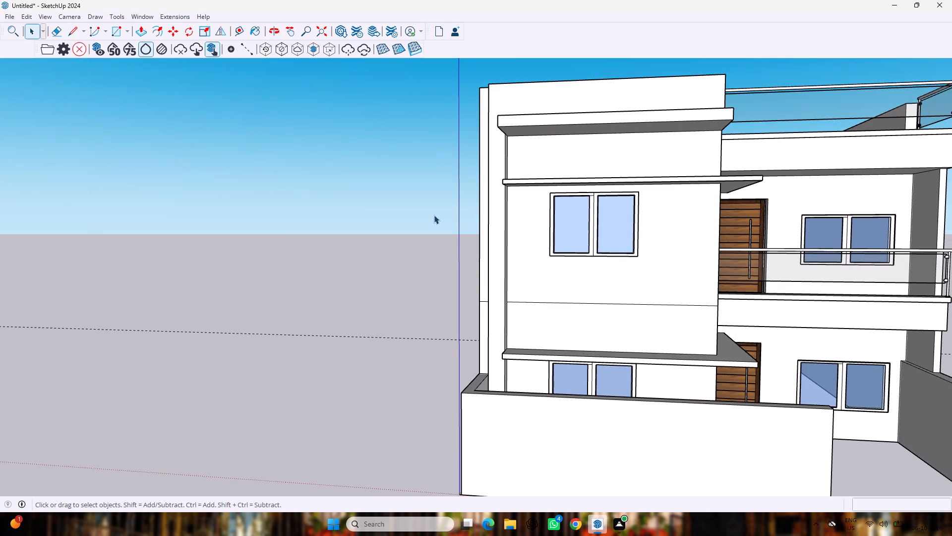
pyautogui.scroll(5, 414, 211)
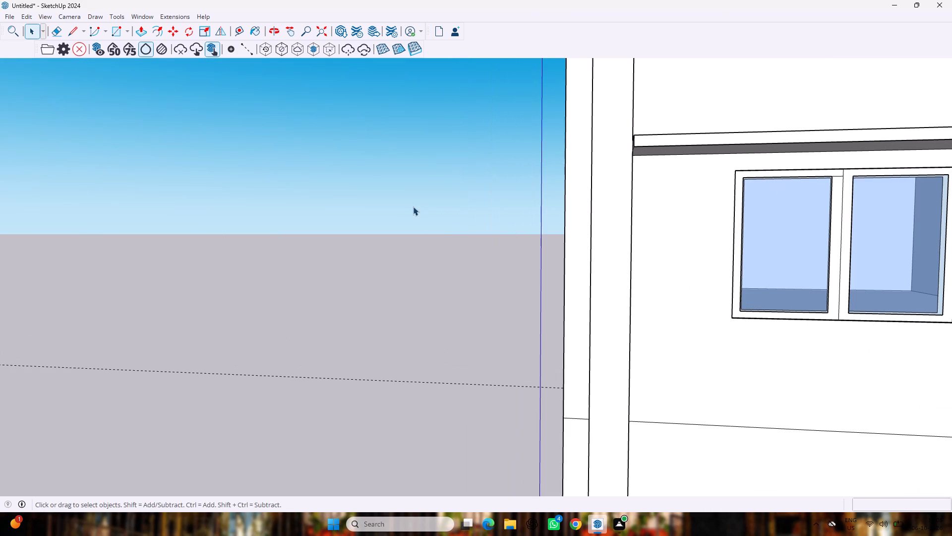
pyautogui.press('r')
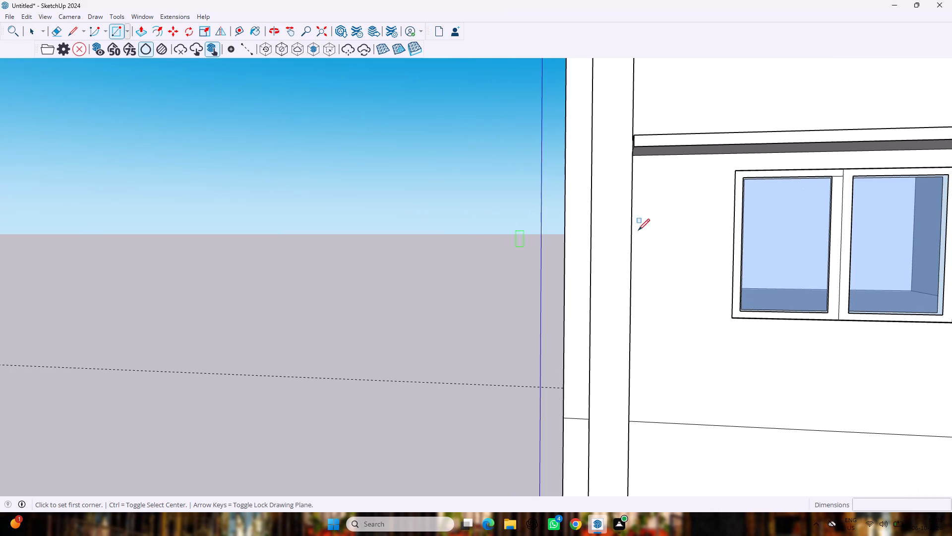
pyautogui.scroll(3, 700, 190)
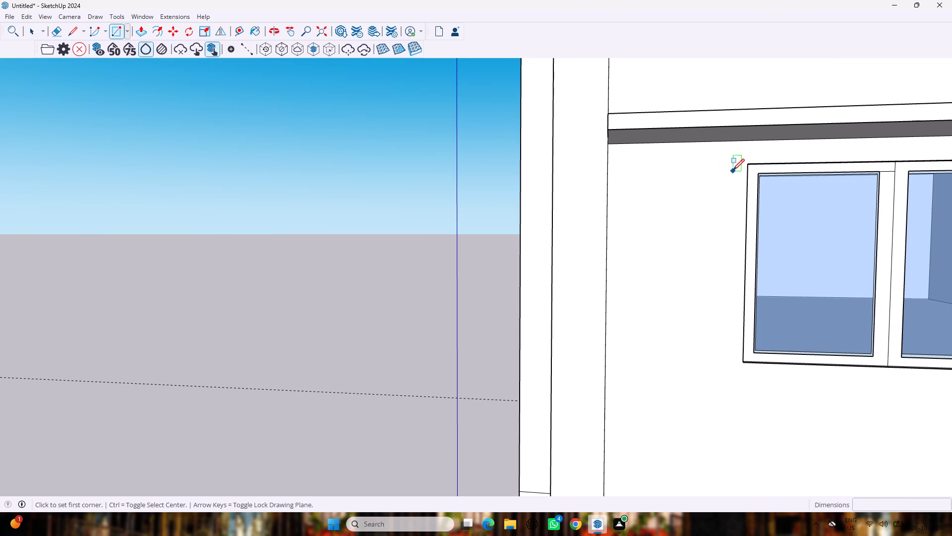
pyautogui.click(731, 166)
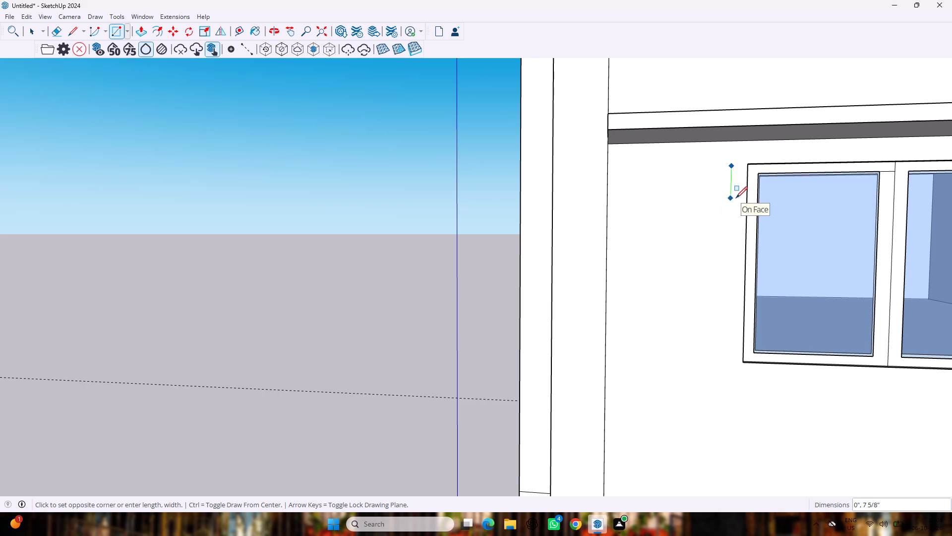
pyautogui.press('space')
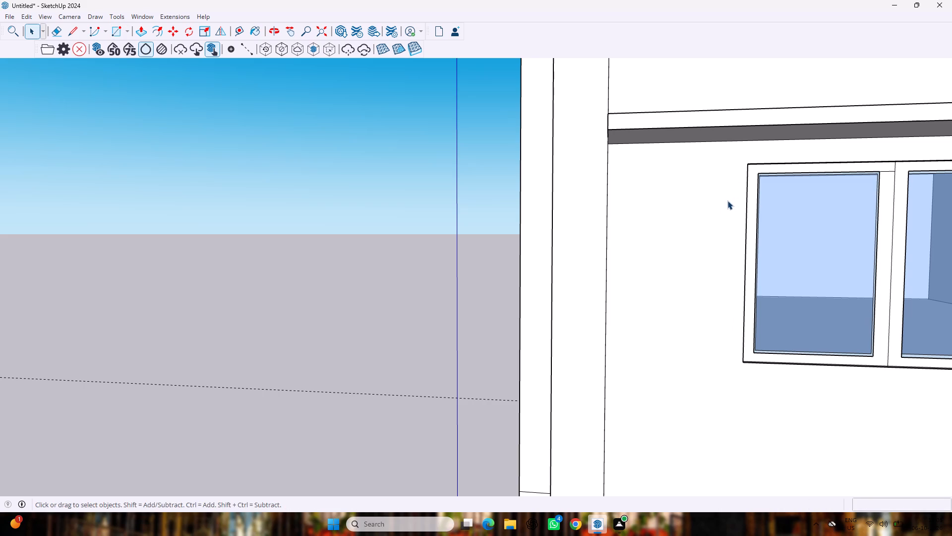
# Draw a horizontal line about 5' 8" long on the wall just above the upper-floor front window, extending slightly past its balcony-side edge.
pyautogui.press('l')
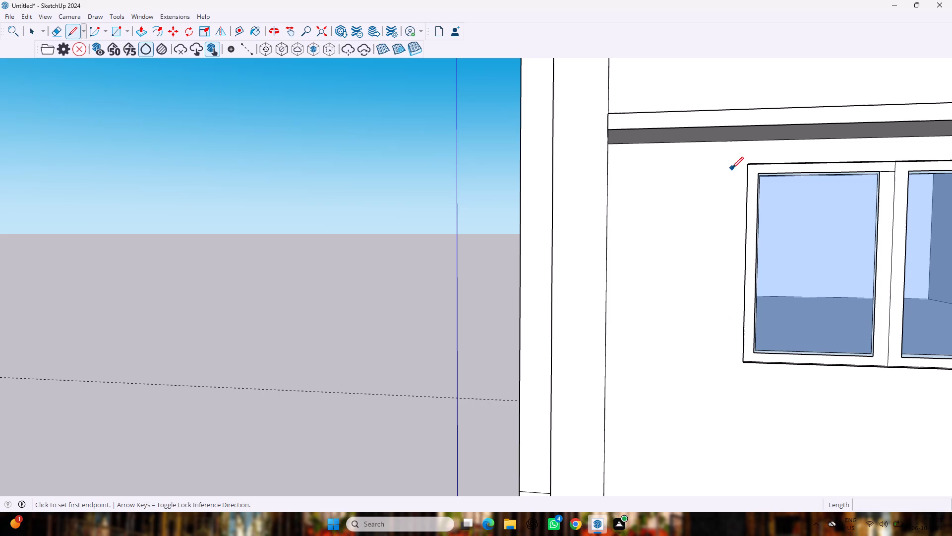
pyautogui.click(747, 155)
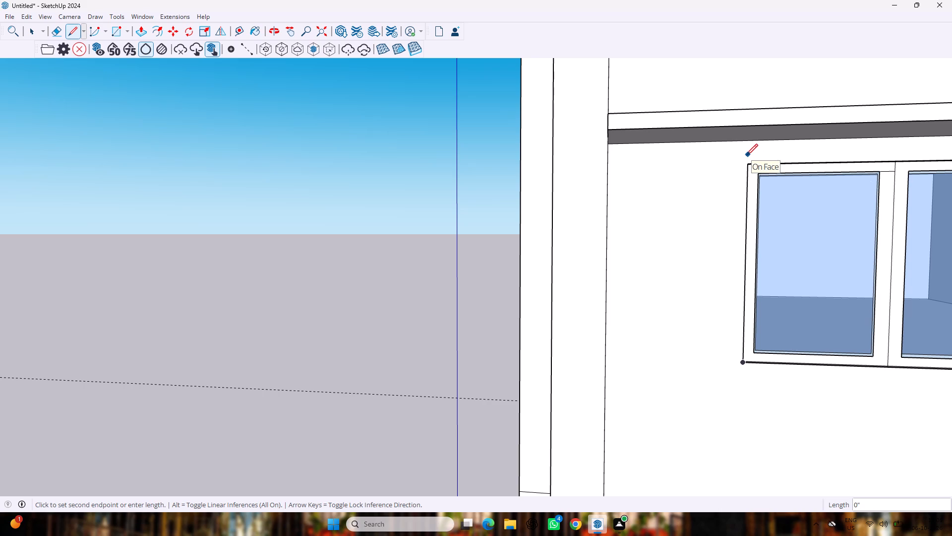
pyautogui.click(746, 155)
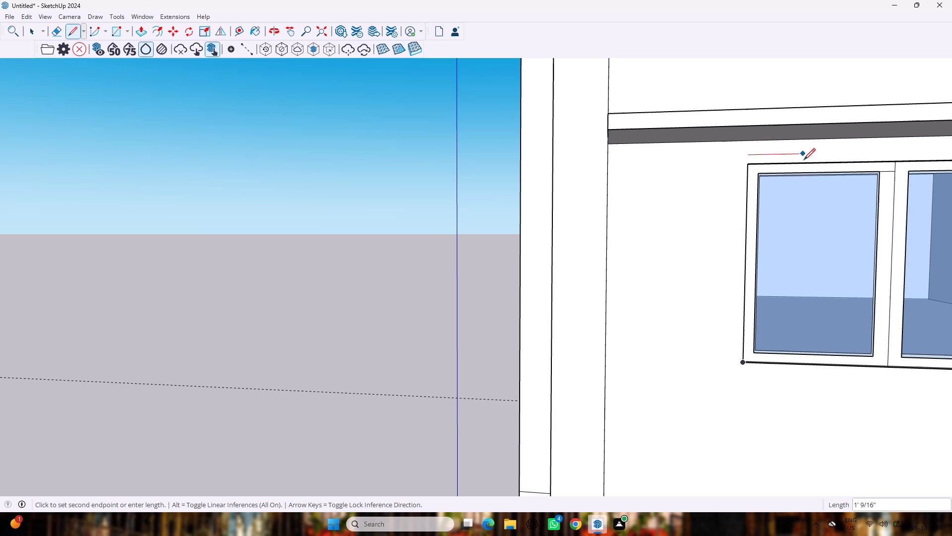
pyautogui.scroll(-16, 804, 159)
pyautogui.scroll(4, 895, 153)
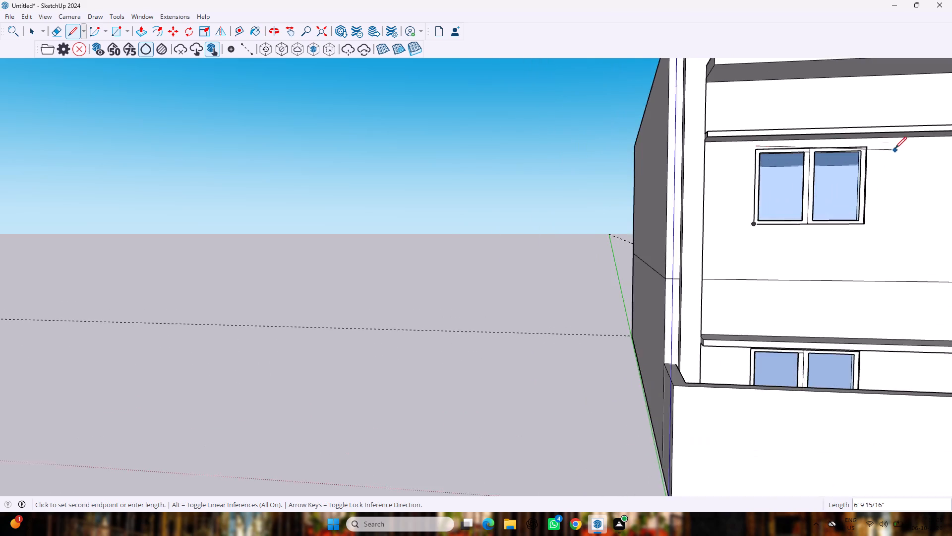
pyautogui.scroll(4, 895, 148)
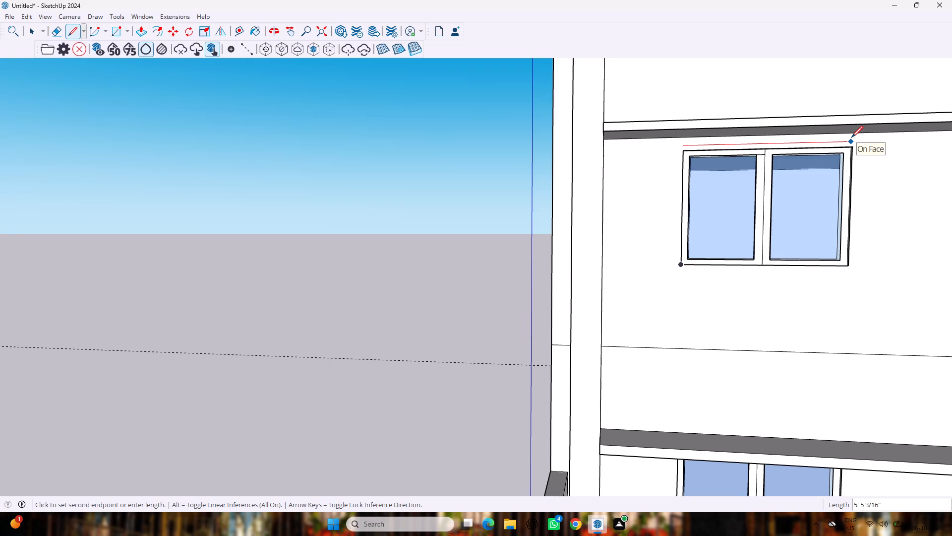
pyautogui.scroll(7, 851, 137)
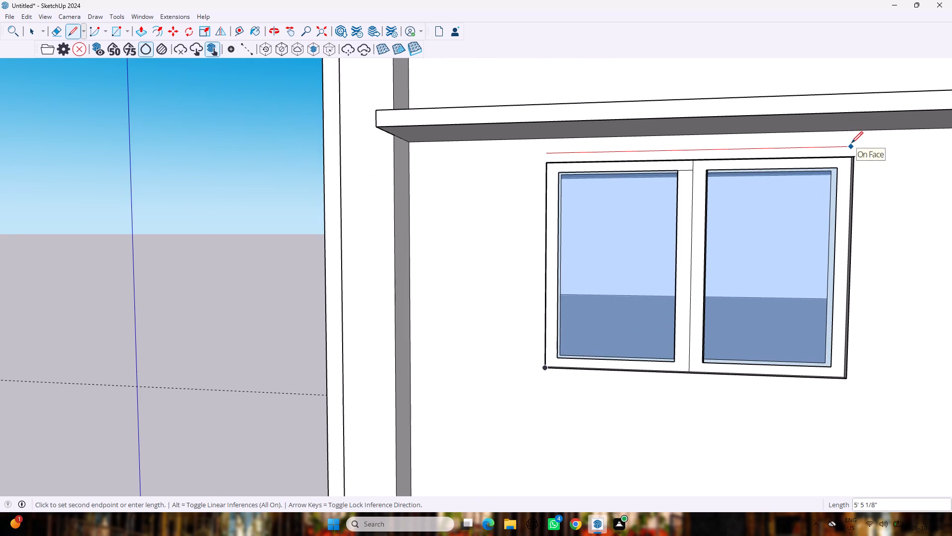
pyautogui.click(853, 144)
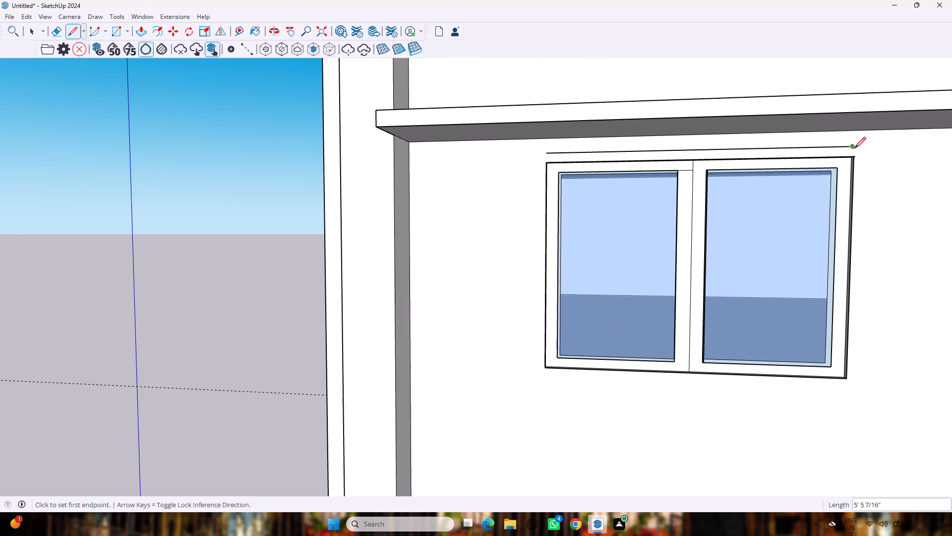
pyautogui.click(854, 148)
pyautogui.click(866, 146)
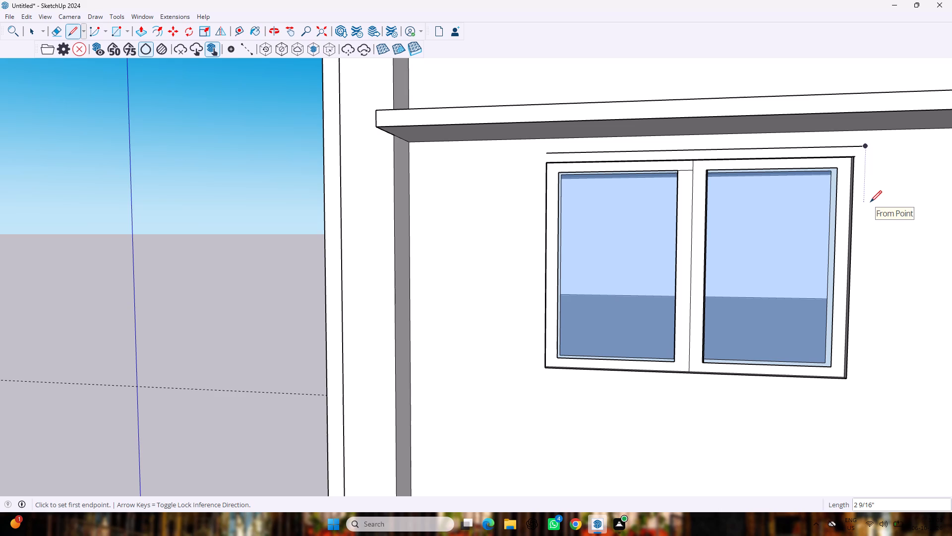
# Continue the window outline with a balcony-side vertical line about 4' 5" long and a bottom line about 6' long beneath the frame.
pyautogui.click(858, 380)
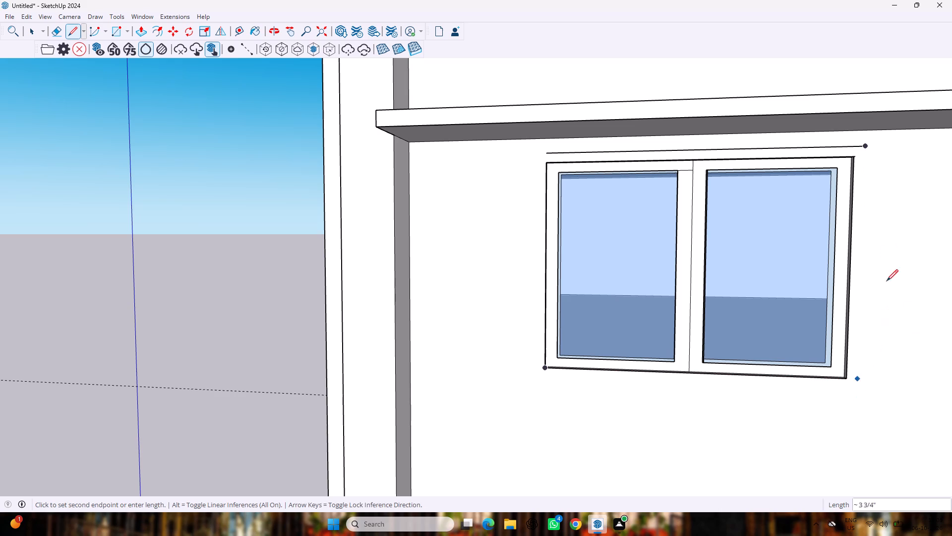
pyautogui.click(865, 148)
pyautogui.doubleClick(860, 380)
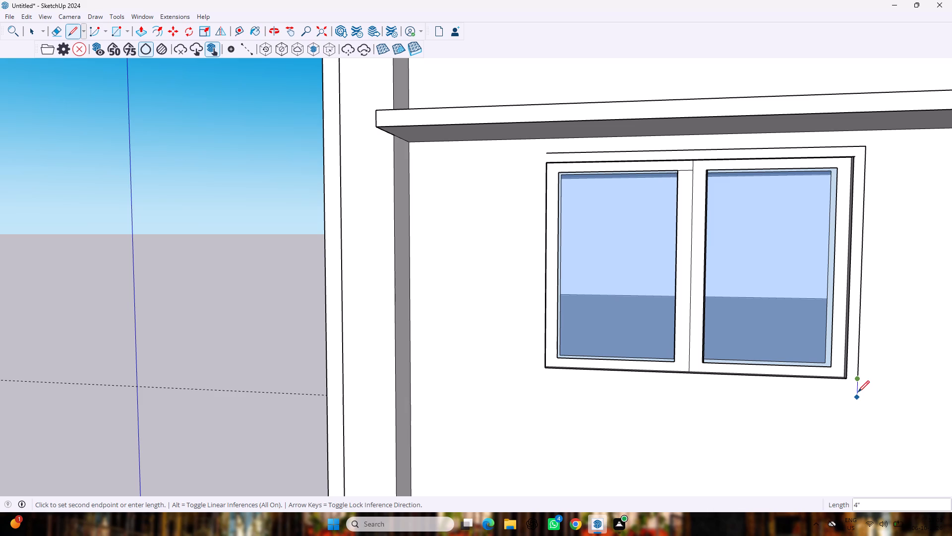
pyautogui.click(858, 390)
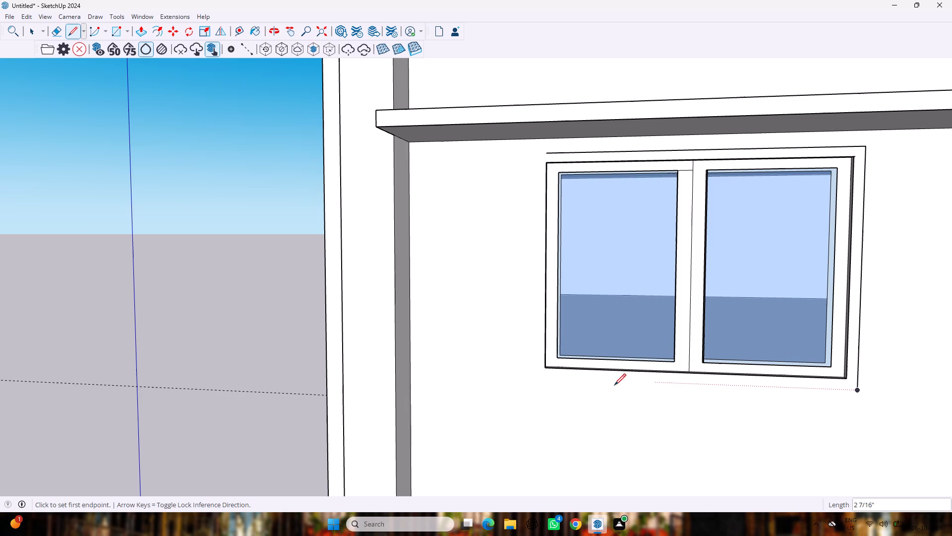
pyautogui.click(858, 392)
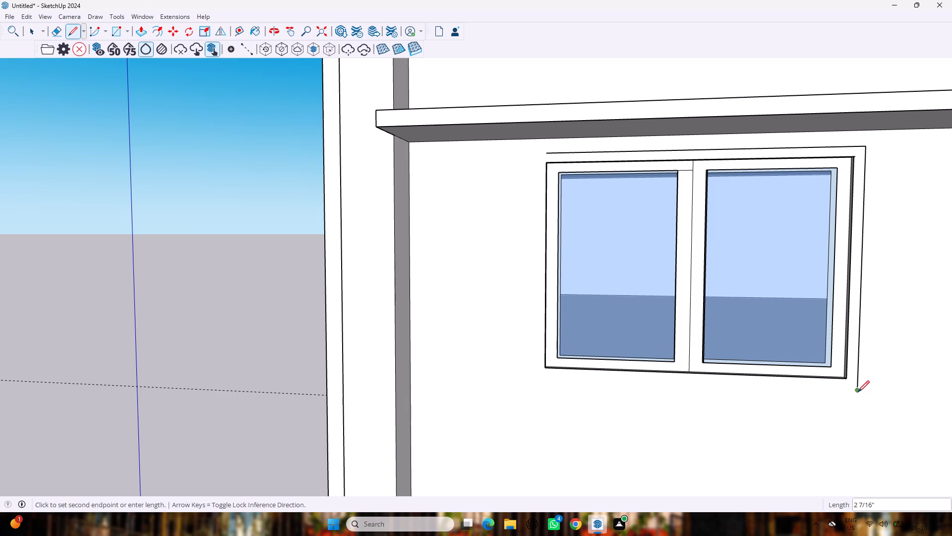
pyautogui.click(541, 382)
pyautogui.click(541, 380)
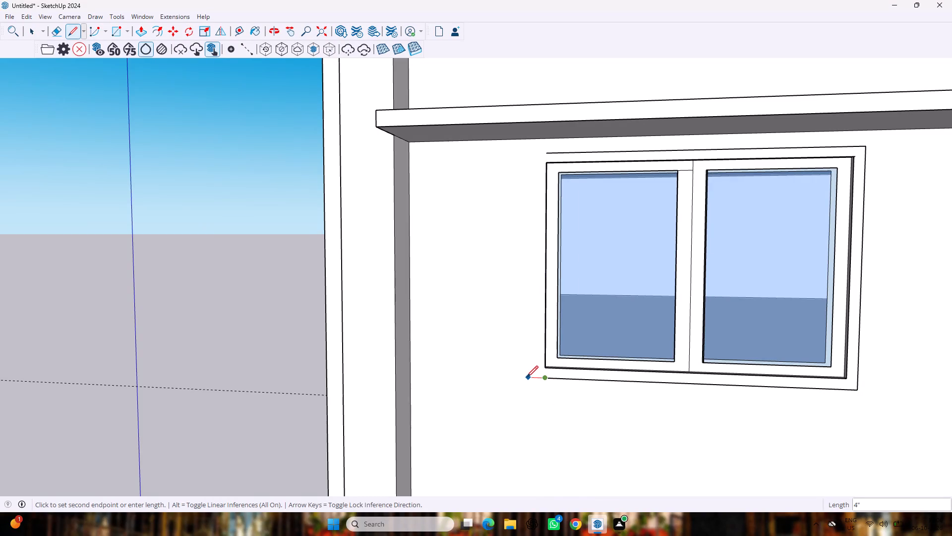
pyautogui.click(534, 377)
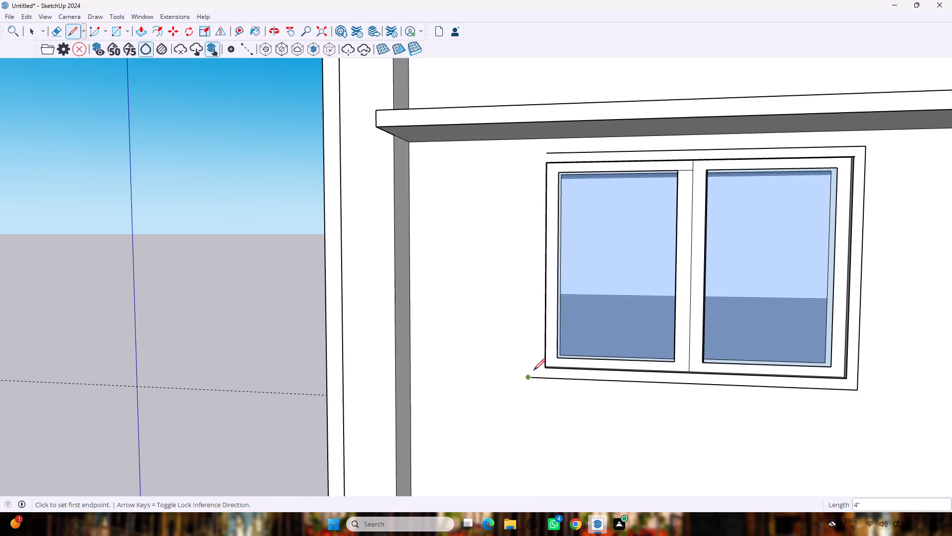
# Complete the upper window outline with a vertical line about 4' 5" long away from the balcony, joined to the top line.
pyautogui.click(530, 376)
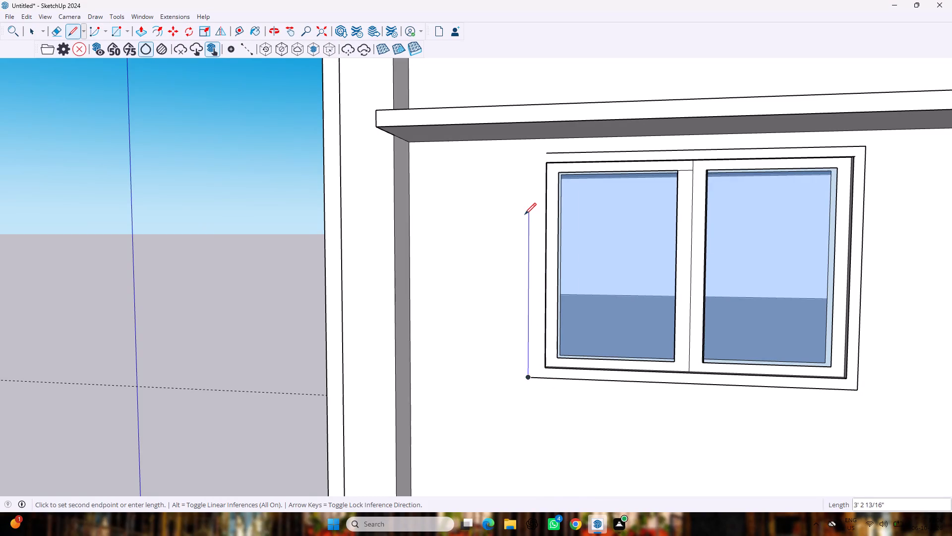
pyautogui.click(529, 155)
pyautogui.click(532, 155)
pyautogui.click(544, 156)
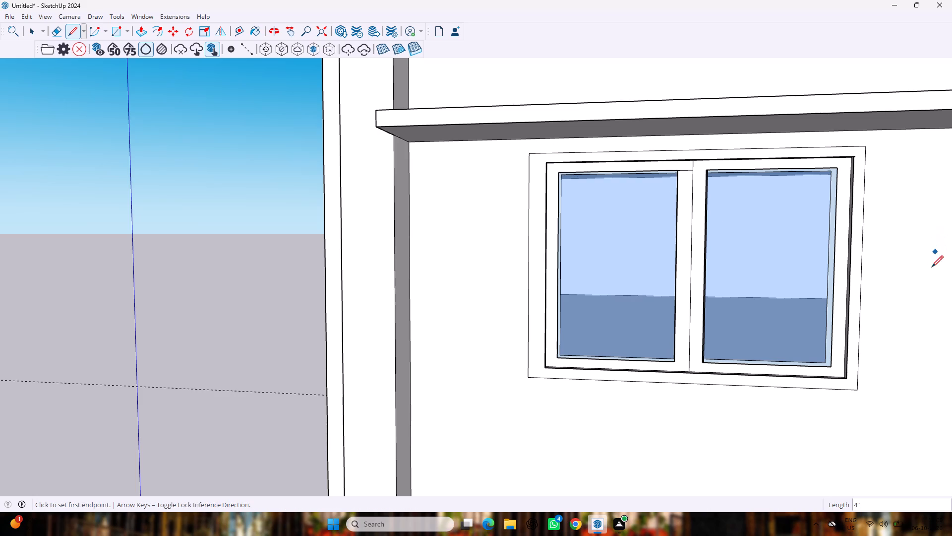
pyautogui.press('space')
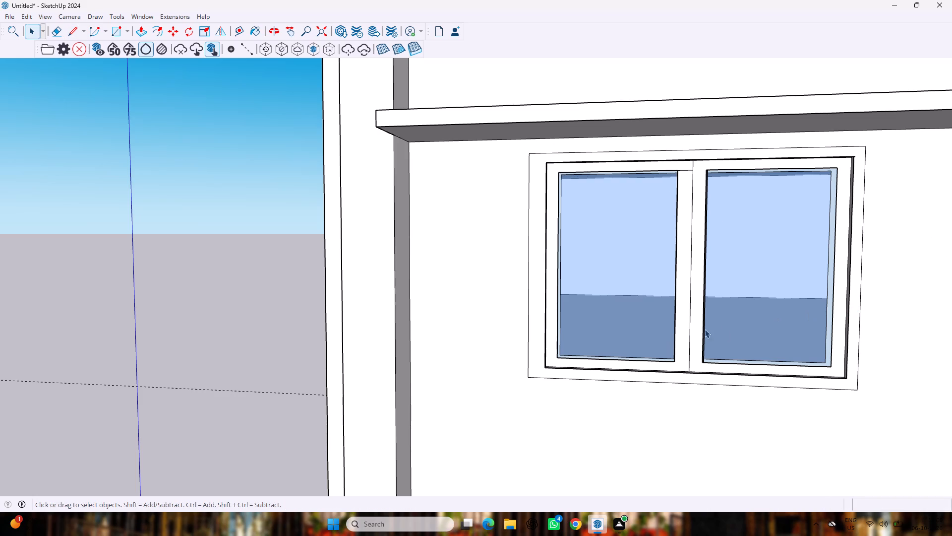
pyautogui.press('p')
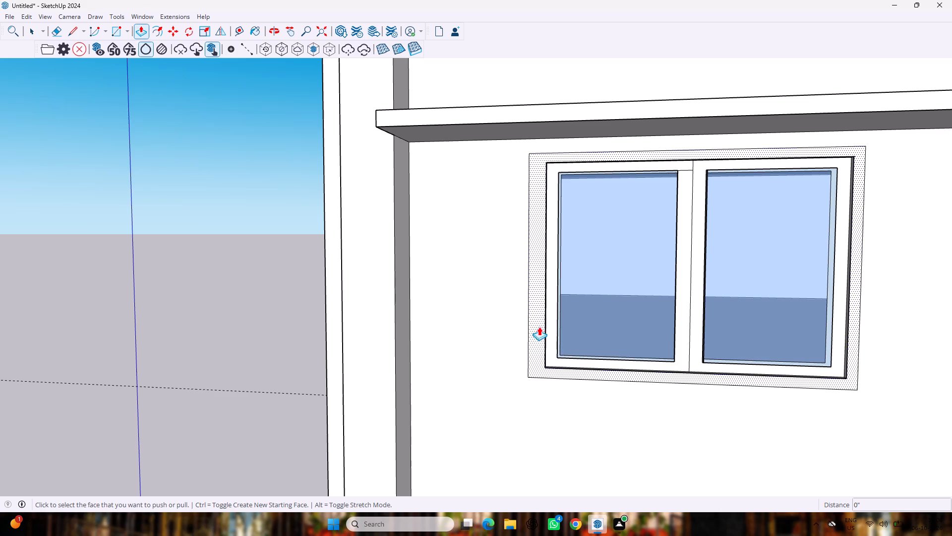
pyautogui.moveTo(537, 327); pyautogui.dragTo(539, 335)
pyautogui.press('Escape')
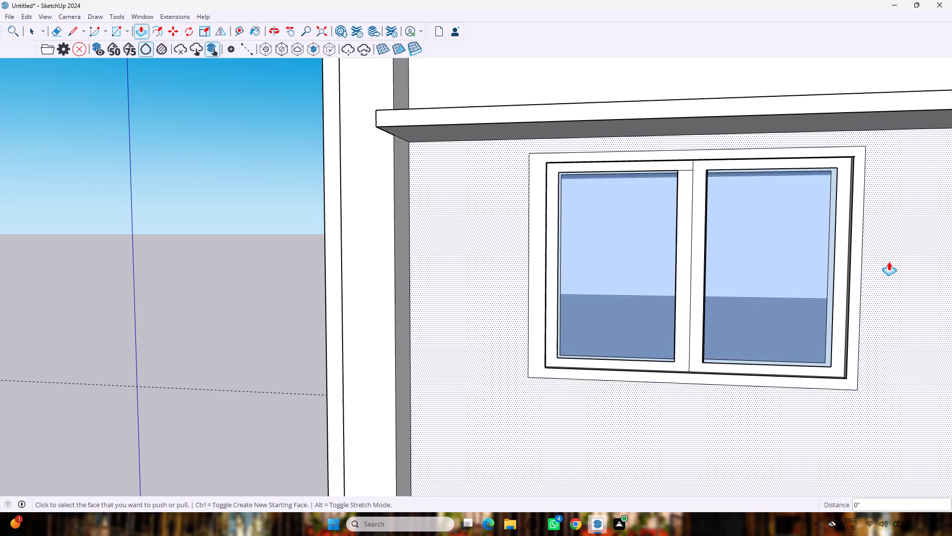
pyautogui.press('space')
# Erase the balcony-side vertical line of the upper window outline, including its leftover piece at the bottom.
pyautogui.press('e')
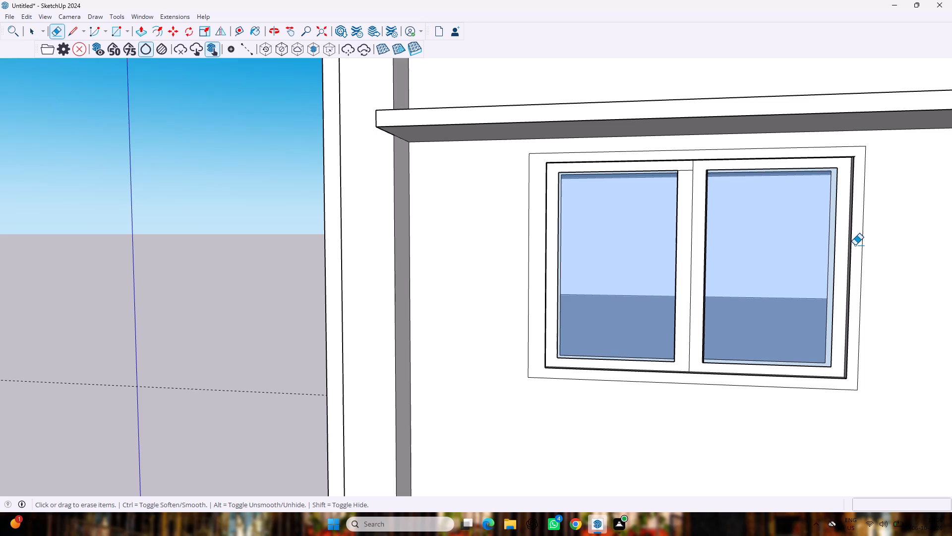
pyautogui.moveTo(854, 244); pyautogui.dragTo(872, 252)
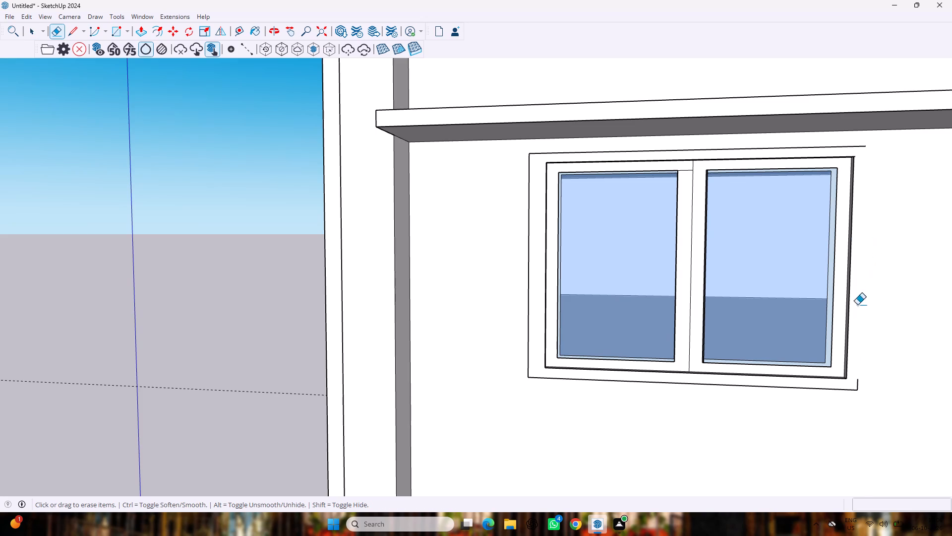
pyautogui.moveTo(854, 388); pyautogui.dragTo(876, 384)
pyautogui.click(874, 382)
# Extend the outline's top line to 4" beyond the frame's balcony-side edge and reclose it with a vertical line about 4' 5" long.
pyautogui.press('l')
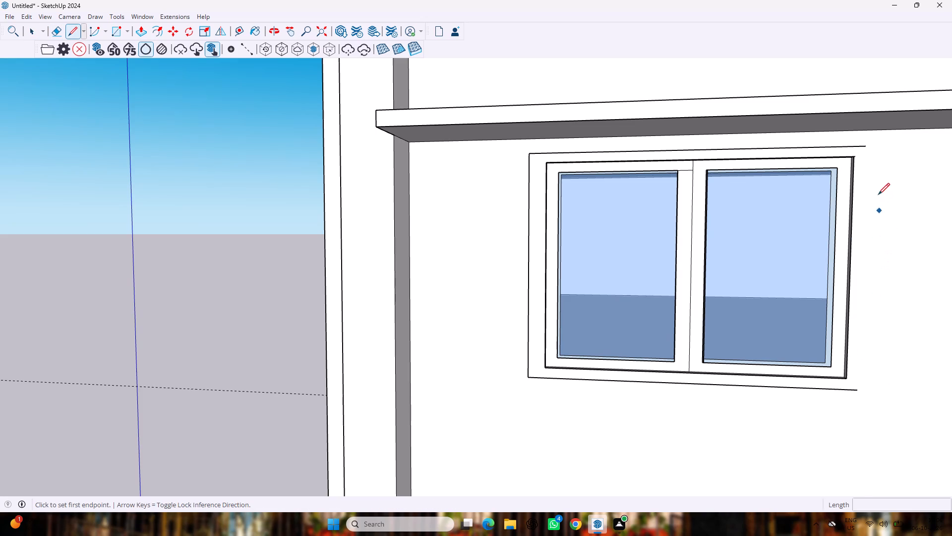
pyautogui.click(851, 148)
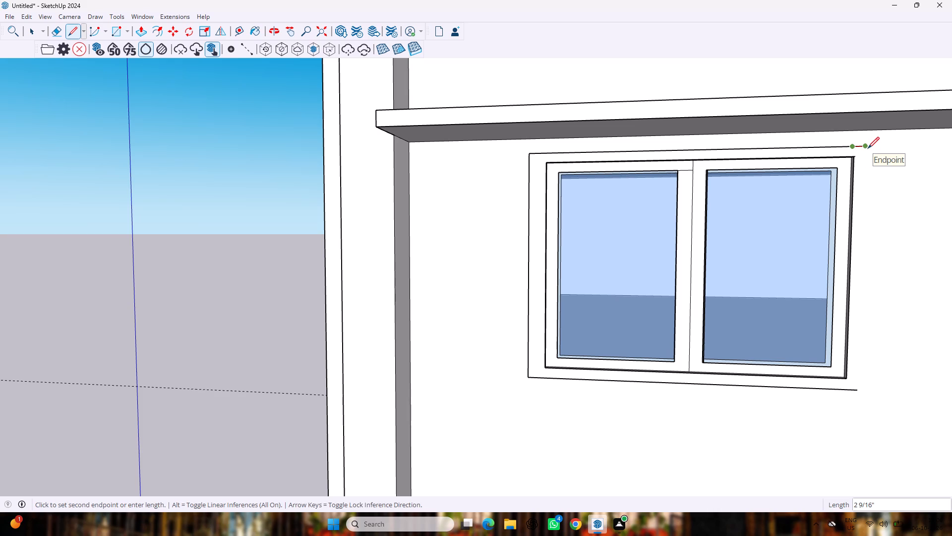
pyautogui.press('4')
pyautogui.hotkey('shift', '"')
pyautogui.press('Return')
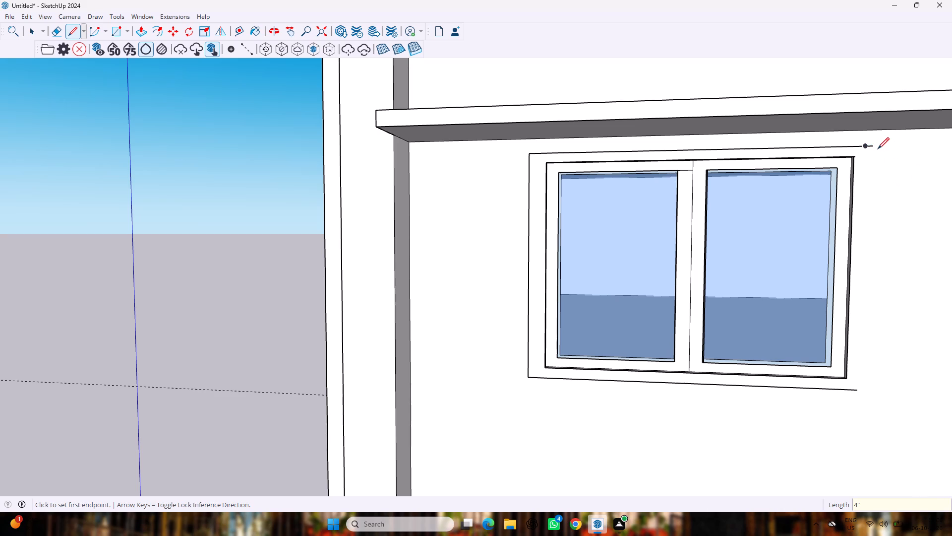
pyautogui.click(875, 147)
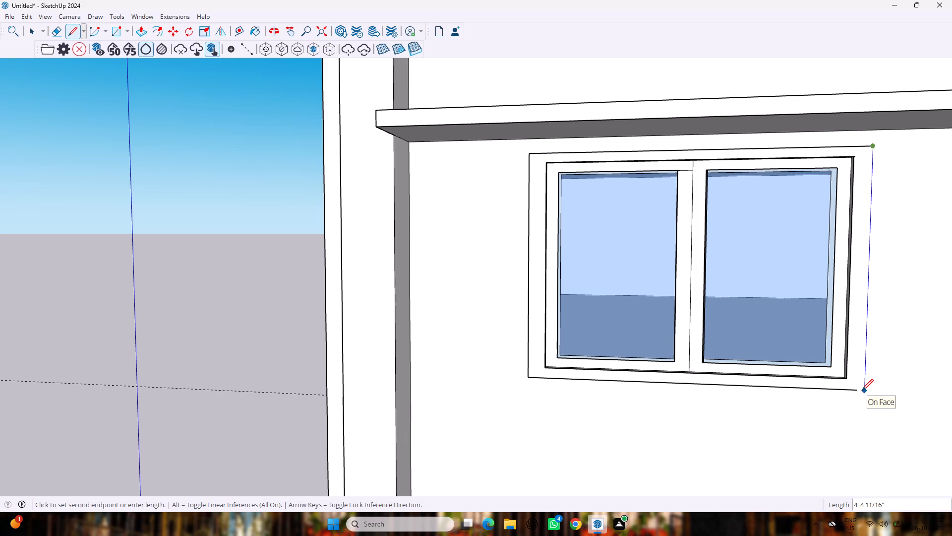
pyautogui.click(862, 391)
pyautogui.click(854, 393)
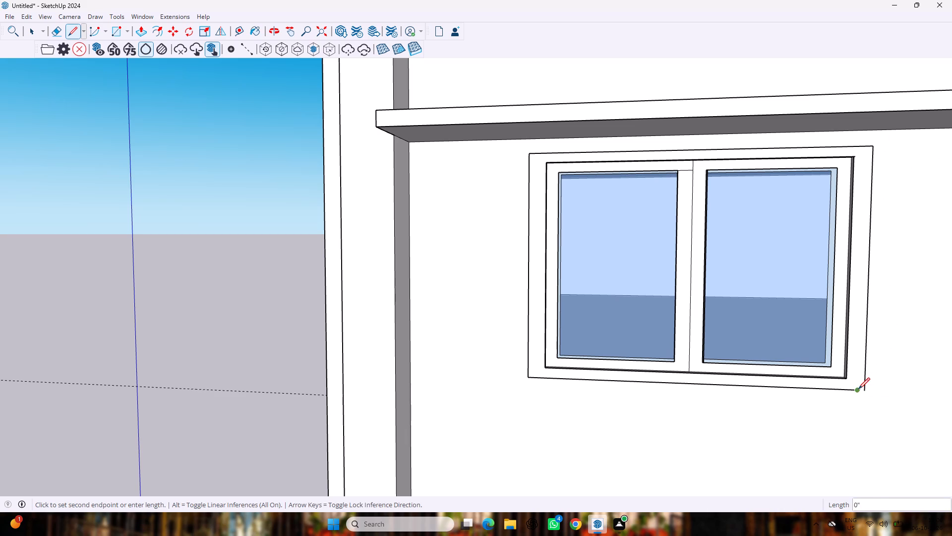
pyautogui.click(866, 389)
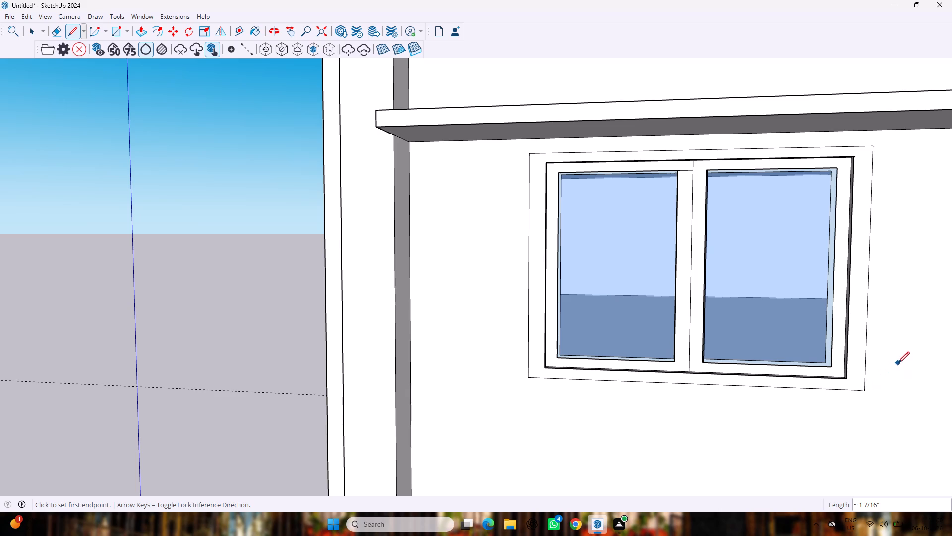
# Push/Pull the border face around the upper front window slightly outward from the wall.
pyautogui.press('space')
pyautogui.press('p')
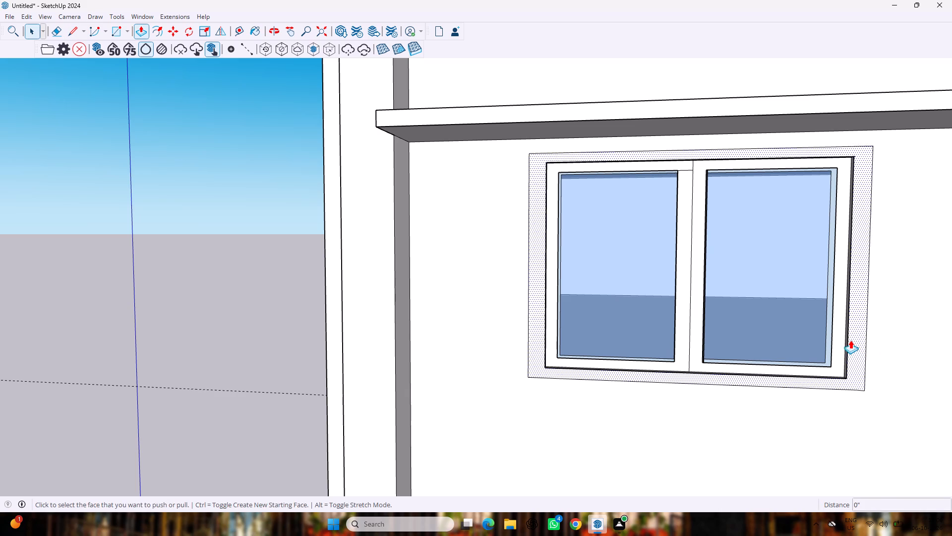
pyautogui.click(847, 331)
pyautogui.moveTo(859, 324); pyautogui.dragTo(859, 327)
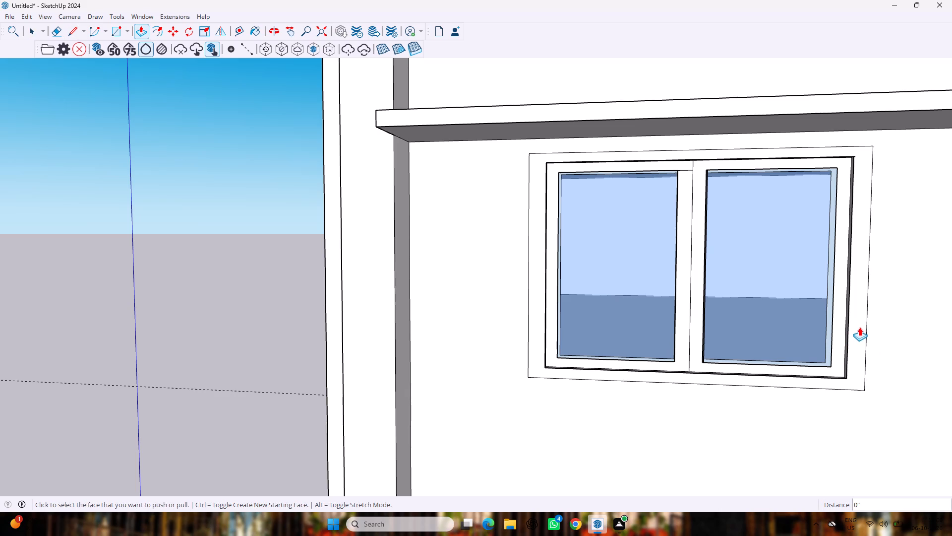
pyautogui.moveTo(859, 327); pyautogui.dragTo(857, 336)
pyautogui.click(856, 335)
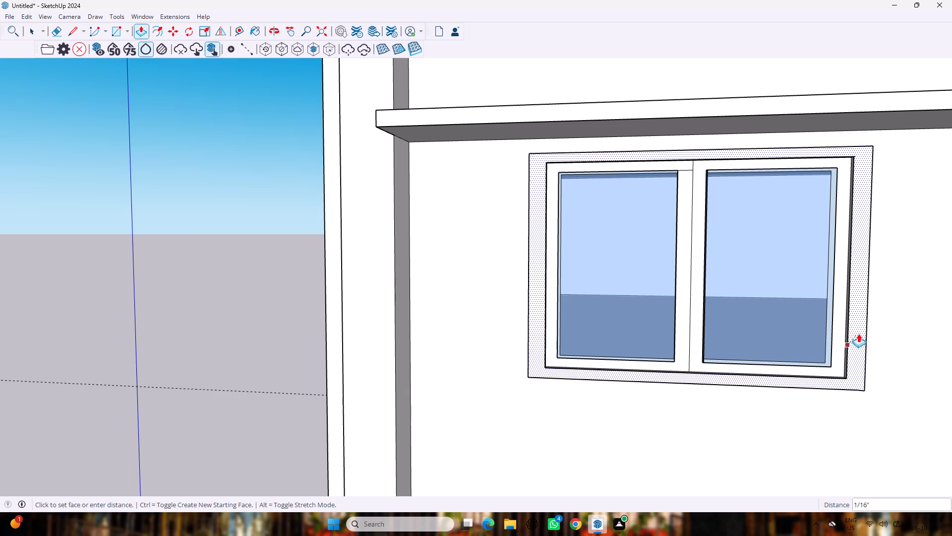
pyautogui.click(862, 327)
pyautogui.moveTo(863, 327); pyautogui.dragTo(858, 306)
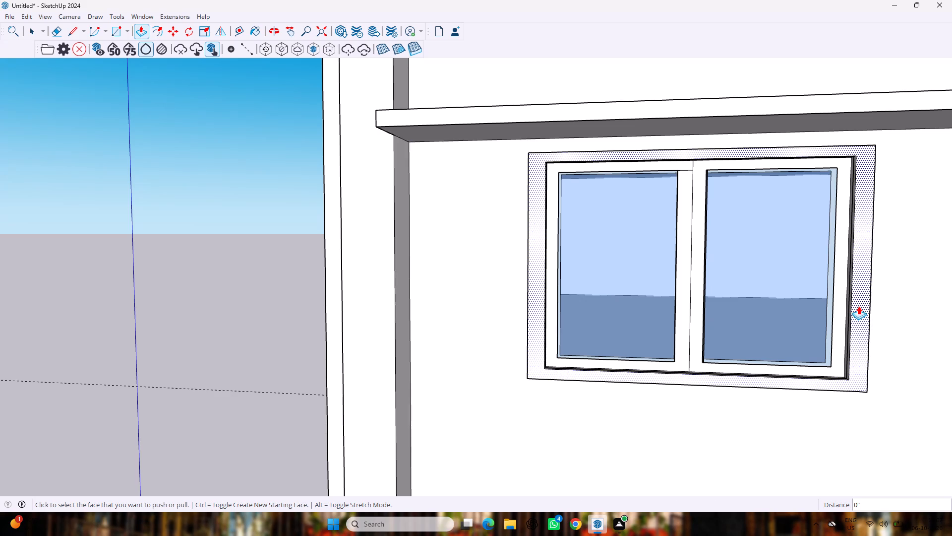
pyautogui.moveTo(858, 306); pyautogui.dragTo(863, 279)
pyautogui.moveTo(534, 299); pyautogui.dragTo(432, 245, button='middle')
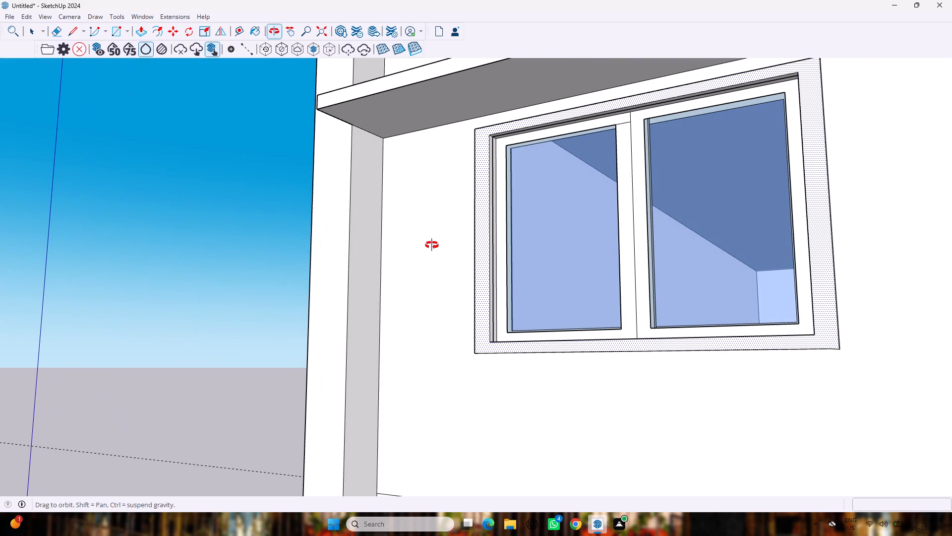
pyautogui.moveTo(432, 245); pyautogui.dragTo(590, 271, button='middle')
pyautogui.press('space')
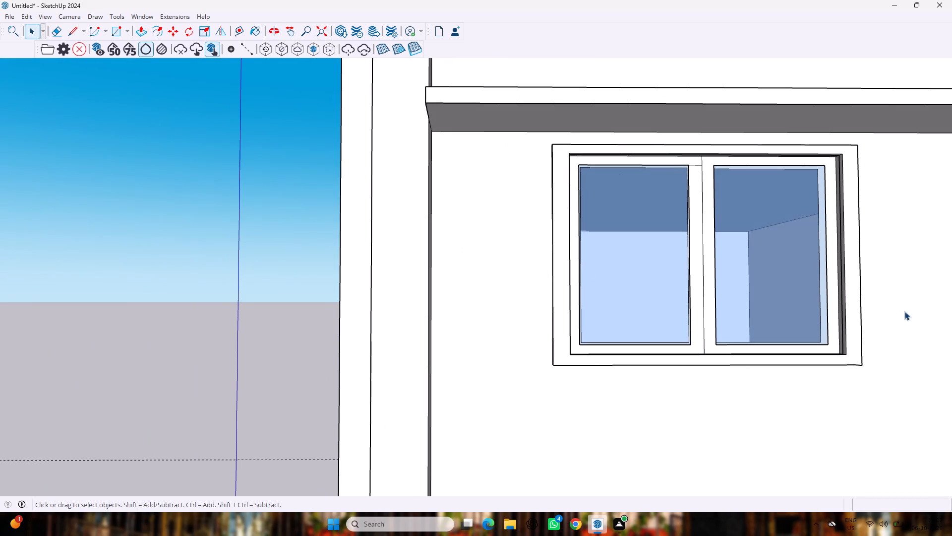
# Examine the raised window border and the surrounding facade from above, below and the front.
pyautogui.moveTo(917, 317); pyautogui.dragTo(841, 383, button='middle')
pyautogui.scroll(-7, 835, 376)
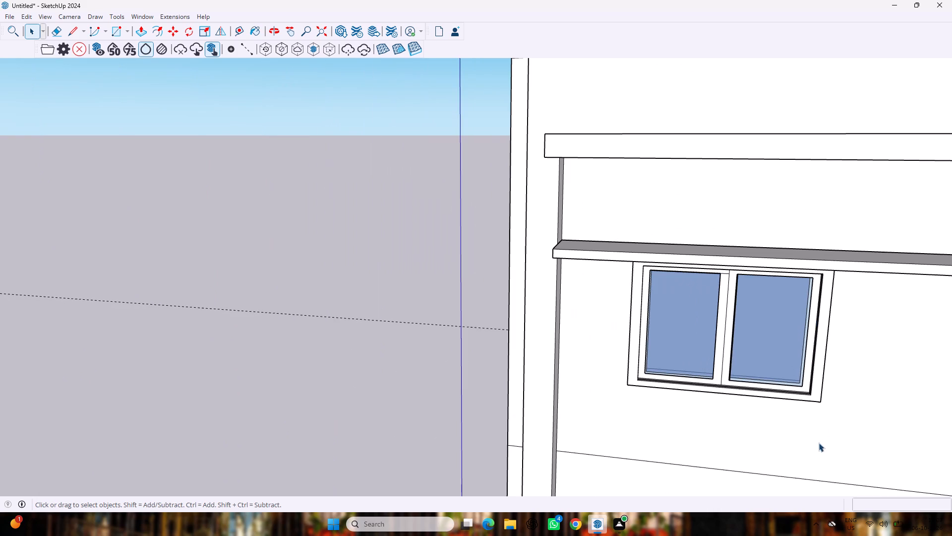
pyautogui.moveTo(820, 440); pyautogui.dragTo(811, 367, button='middle')
pyautogui.scroll(-8, 820, 387)
pyautogui.scroll(1, 804, 326)
pyautogui.scroll(-5, 804, 326)
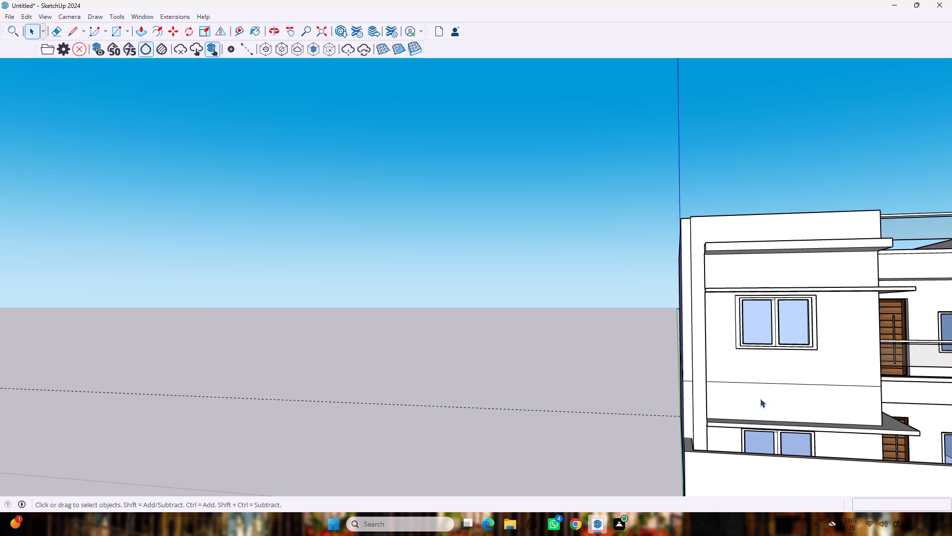
pyautogui.scroll(3, 747, 492)
pyautogui.scroll(-5, 747, 489)
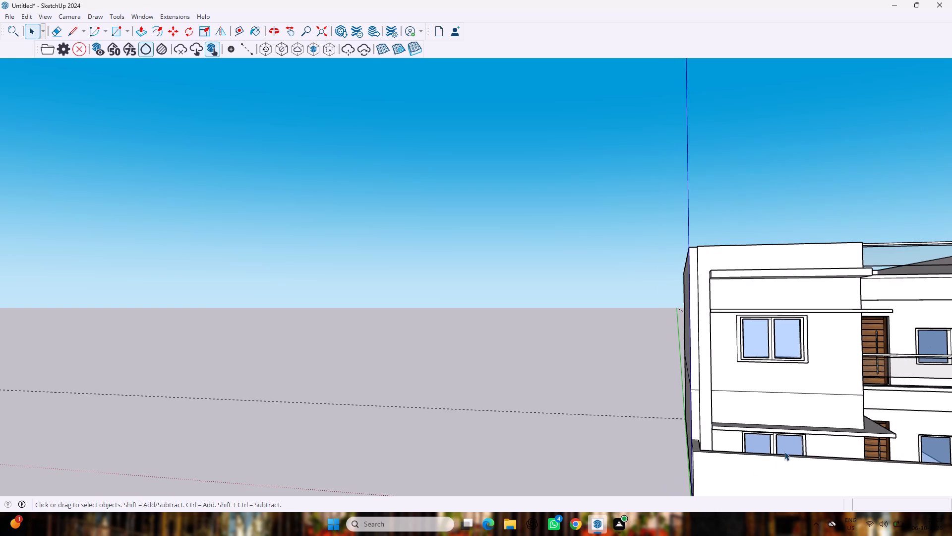
pyautogui.moveTo(804, 439); pyautogui.dragTo(782, 362, button='middle')
pyautogui.middleClick(781, 362)
pyautogui.scroll(-6, 781, 362)
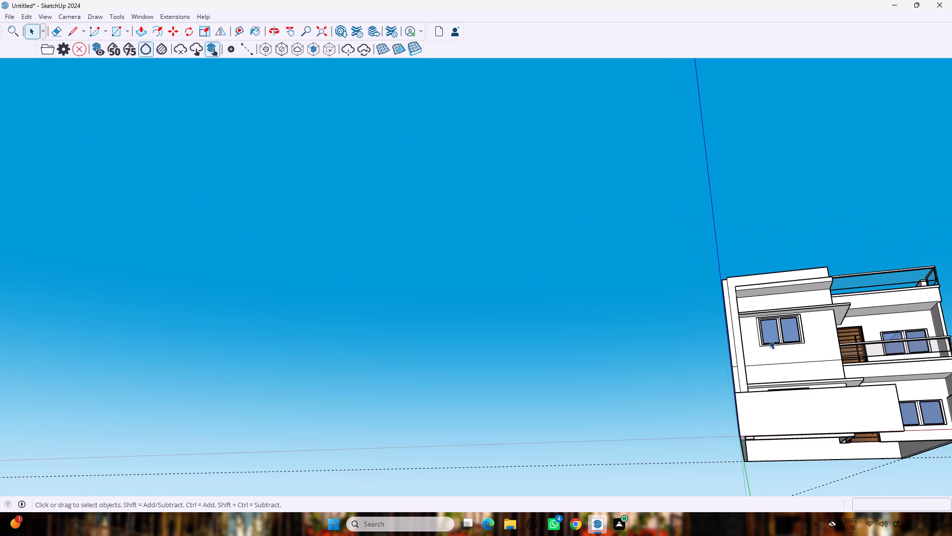
pyautogui.moveTo(770, 342); pyautogui.dragTo(773, 404, button='middle')
pyautogui.scroll(7, 768, 389)
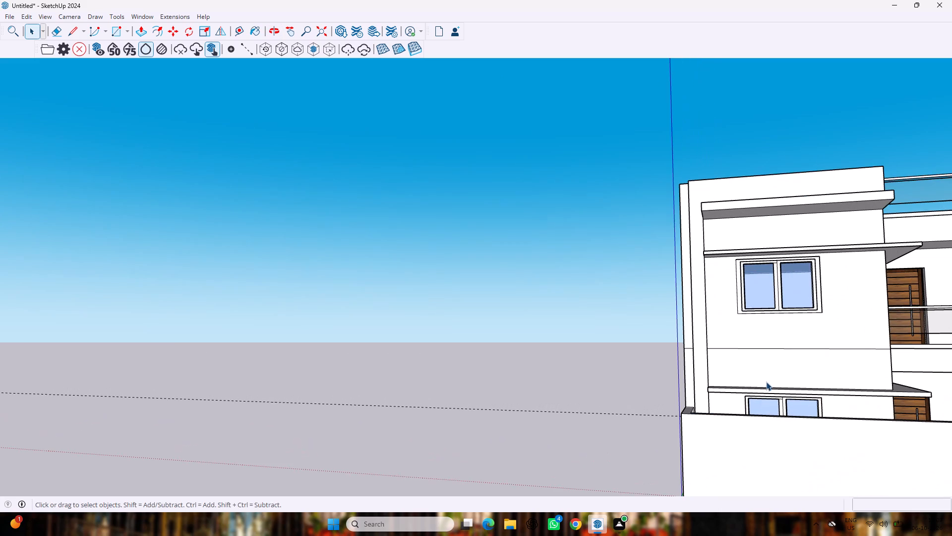
pyautogui.scroll(1, 761, 387)
pyautogui.moveTo(761, 387); pyautogui.dragTo(741, 375, button='middle')
pyautogui.scroll(-3, 739, 375)
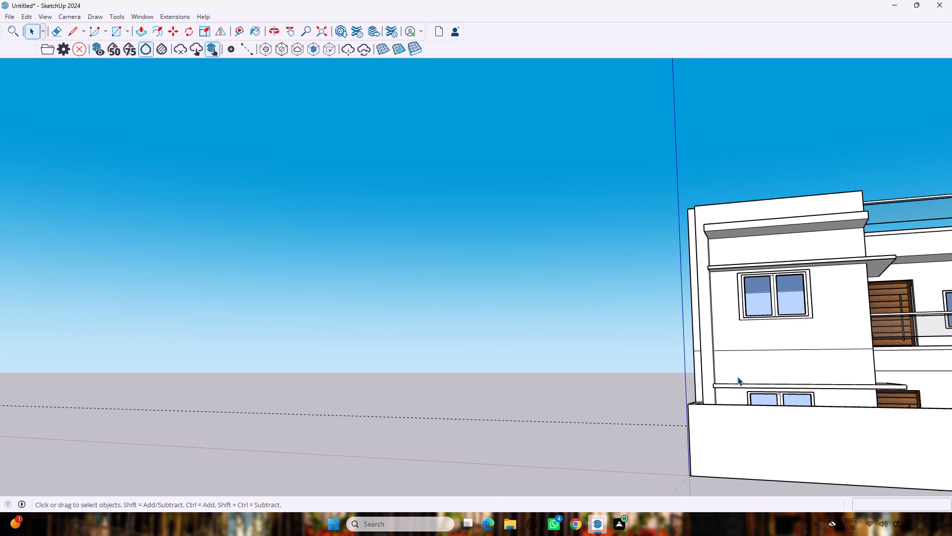
# Draw a vertical line about 3' 9" long from the lower front window frame's outer top corner up to the horizontal wall line.
pyautogui.press('r')
pyautogui.scroll(3, 744, 377)
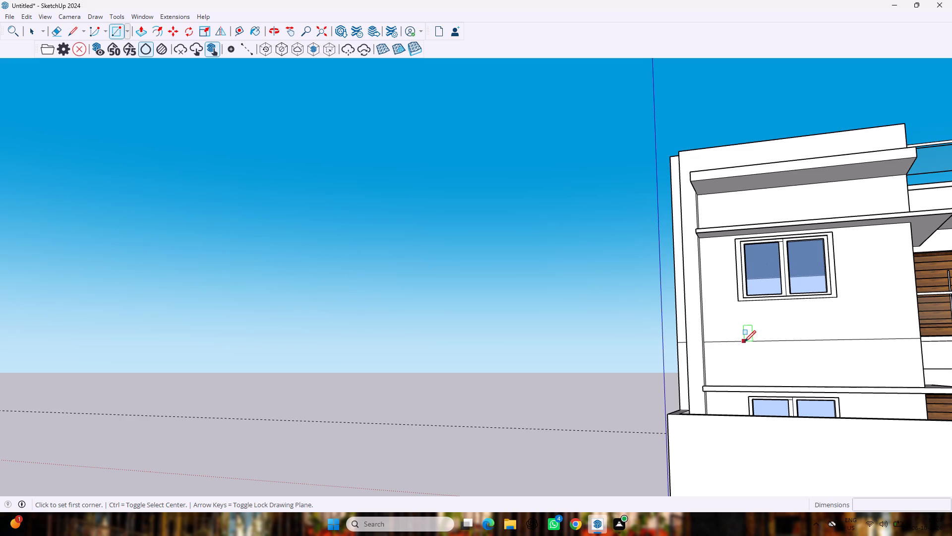
pyautogui.scroll(3, 744, 352)
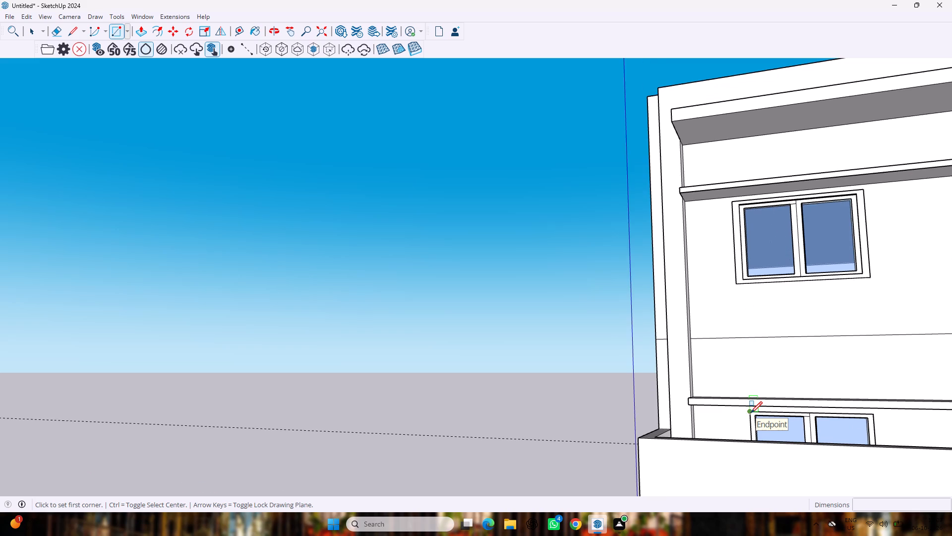
pyautogui.press('l')
pyautogui.click(751, 413)
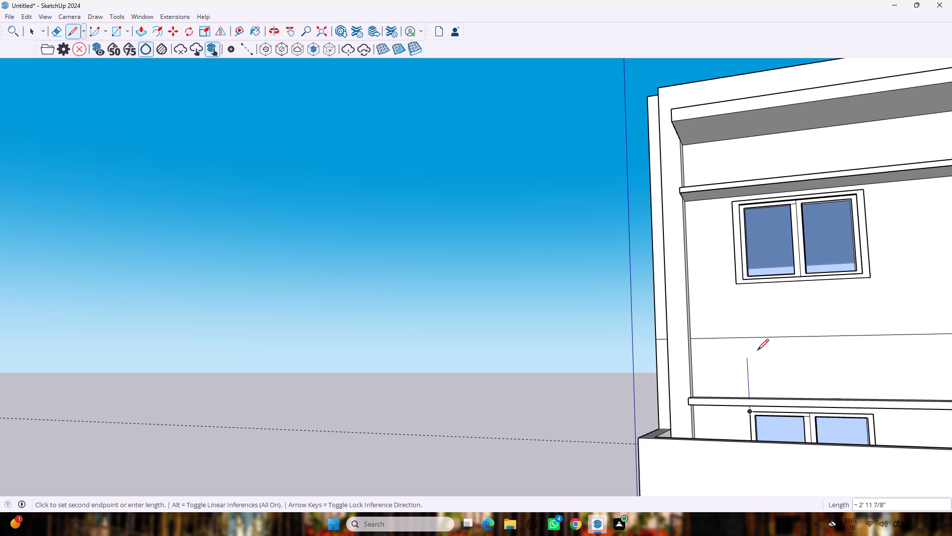
pyautogui.click(747, 339)
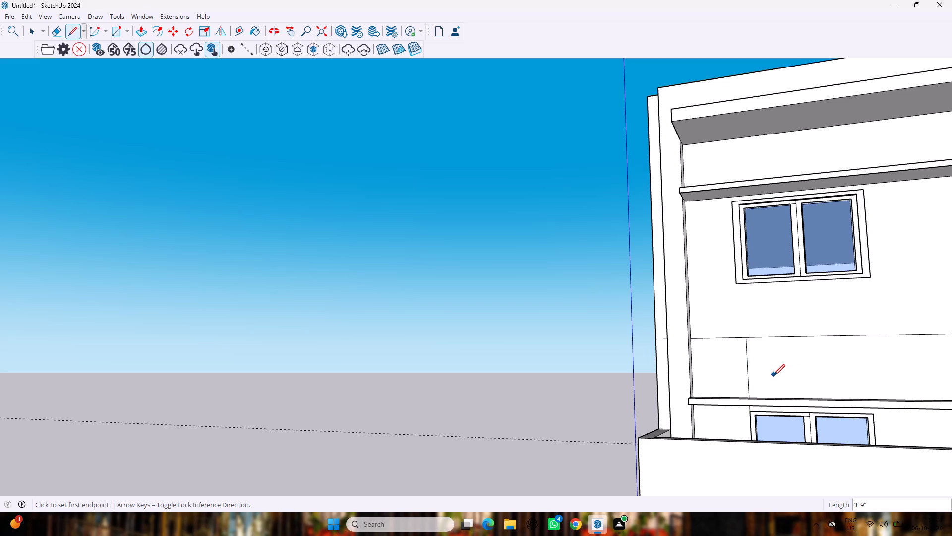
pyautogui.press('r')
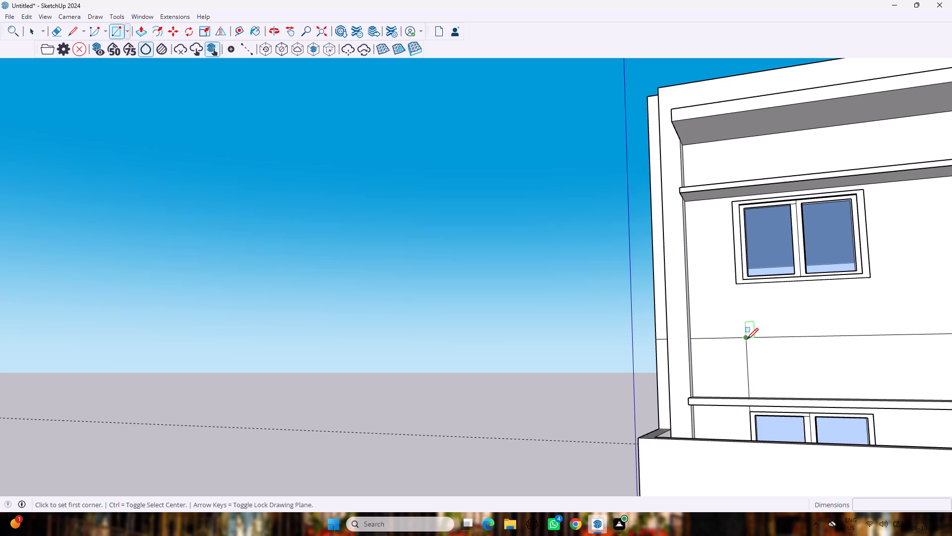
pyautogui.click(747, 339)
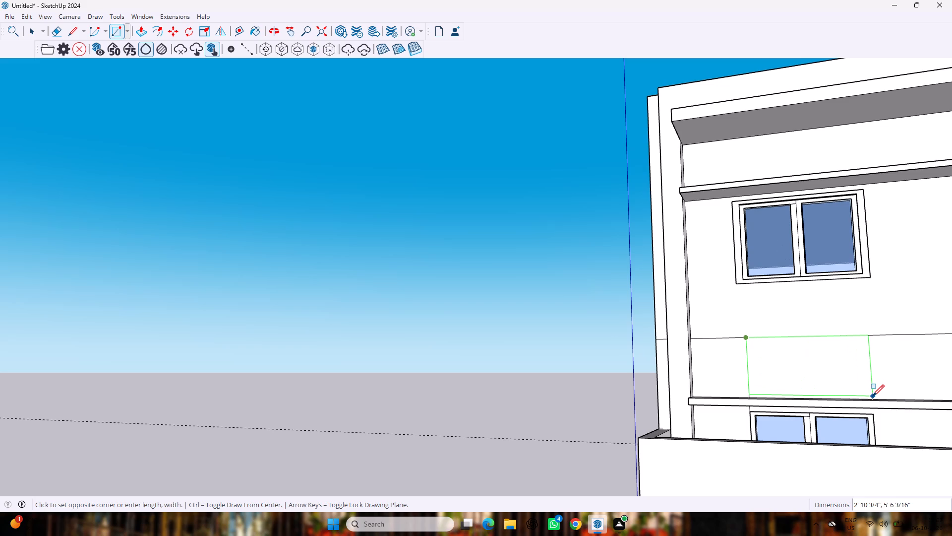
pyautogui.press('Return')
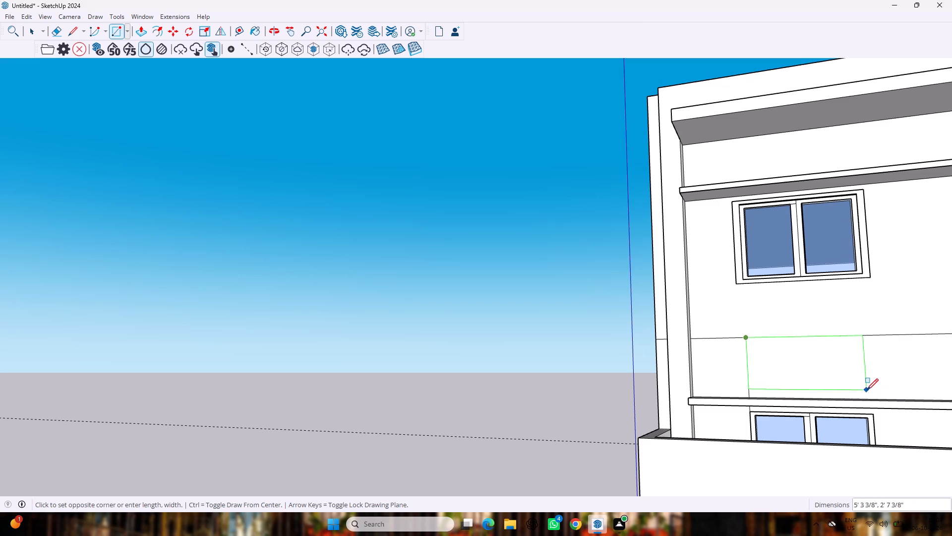
# Draw a vertical line from the lower front window frame's balcony-side top corner up to the horizontal wall line.
pyautogui.press('l')
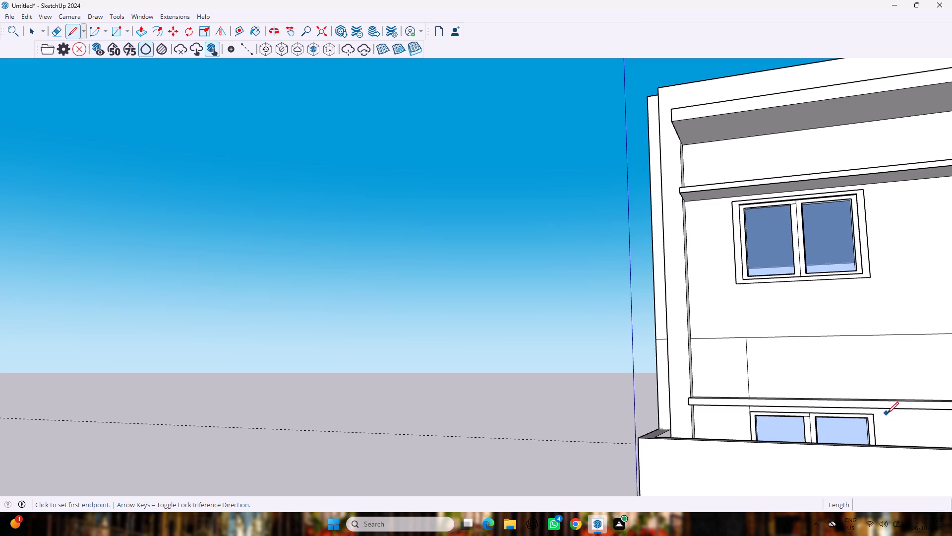
pyautogui.click(875, 416)
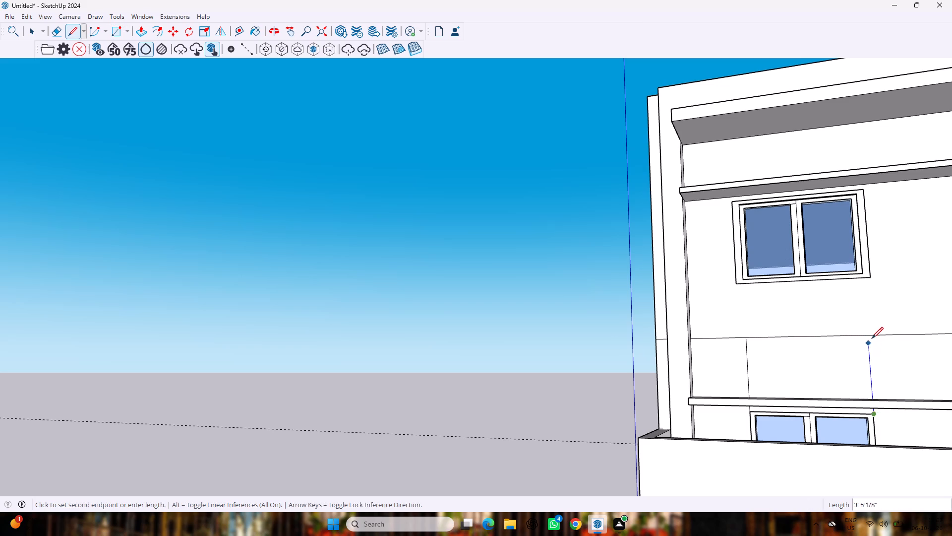
pyautogui.click(872, 337)
# Draw a rectangle on the wall between the two vertical lines, from the horizontal wall line down to the ledge above the lower window.
pyautogui.press('r')
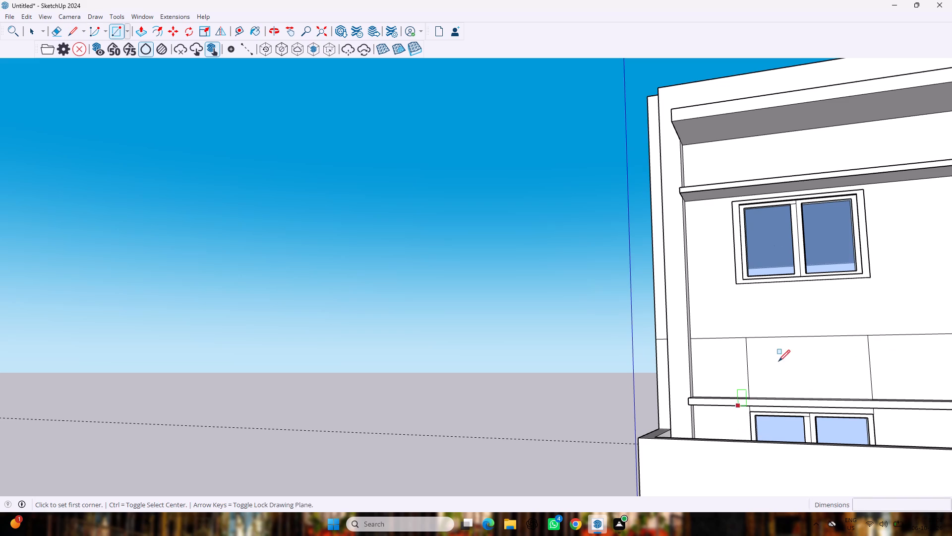
pyautogui.click(747, 341)
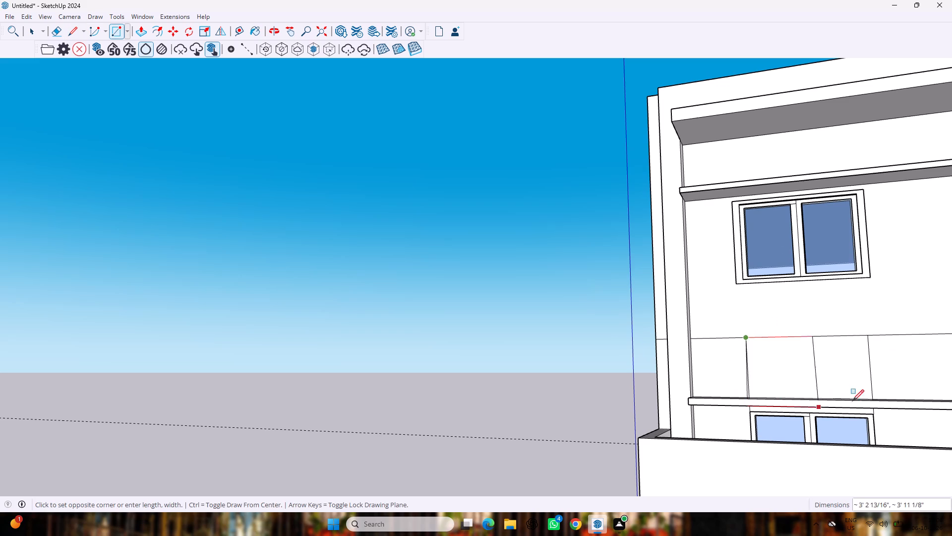
pyautogui.moveTo(869, 398); pyautogui.dragTo(879, 445, button='middle')
pyautogui.scroll(1, 877, 437)
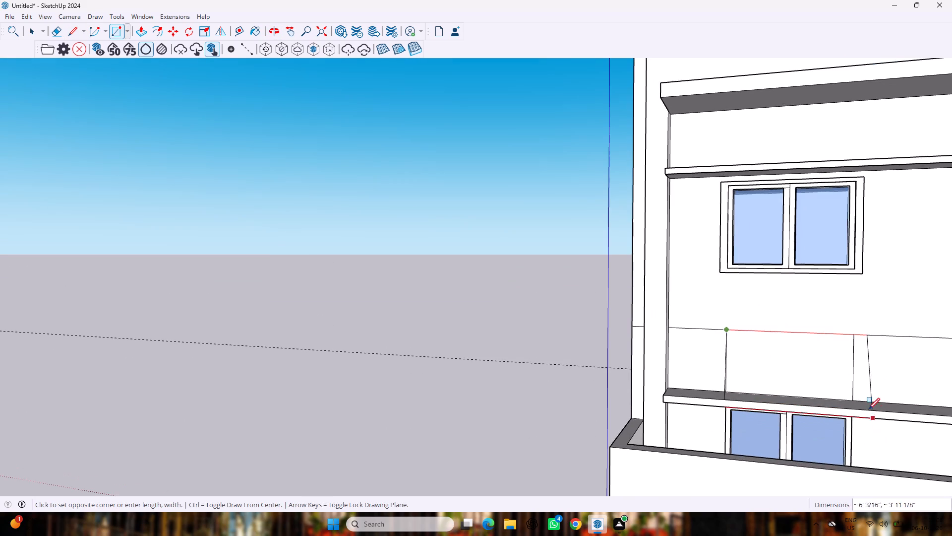
pyautogui.scroll(3, 865, 403)
pyautogui.click(851, 399)
pyautogui.scroll(-2, 860, 387)
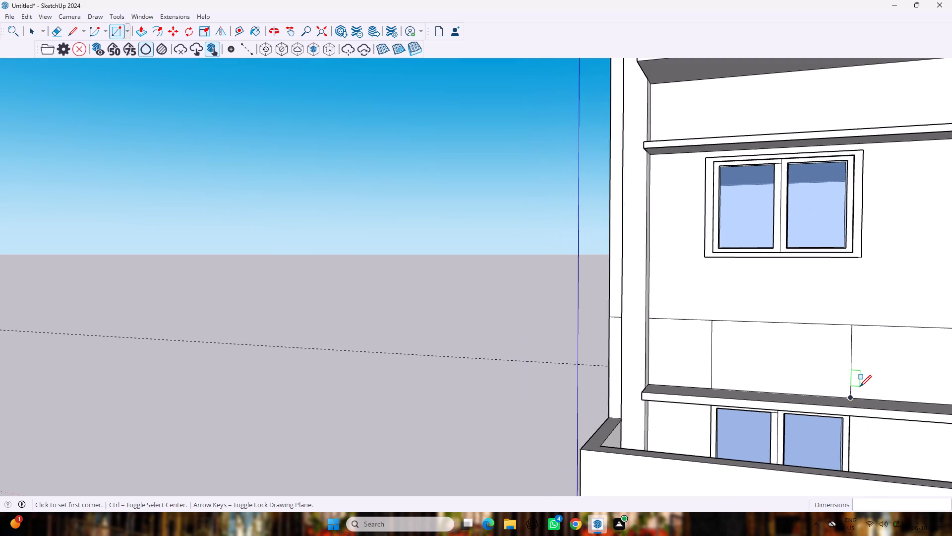
pyautogui.scroll(-7, 860, 387)
pyautogui.press('space')
pyautogui.moveTo(865, 421); pyautogui.dragTo(866, 422, button='middle')
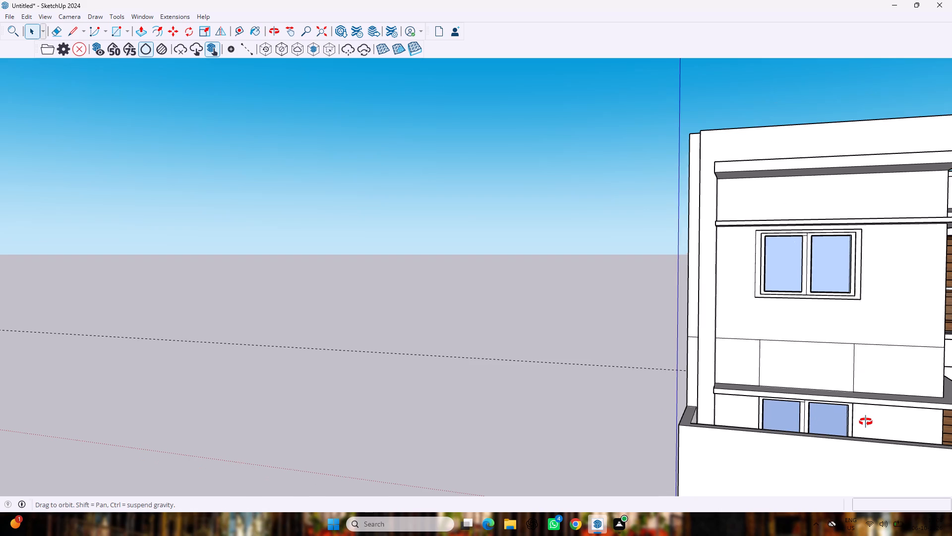
pyautogui.moveTo(866, 422); pyautogui.dragTo(869, 378, button='middle')
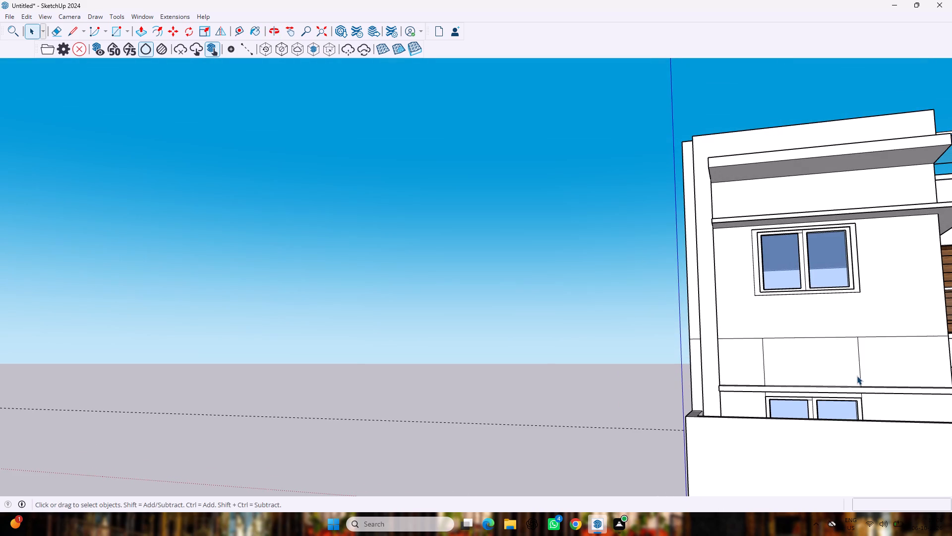
# Draw a 4" line along the ledge's underside, from the vertical line above the lower window's balcony-side corner away from the window.
pyautogui.scroll(9, 854, 404)
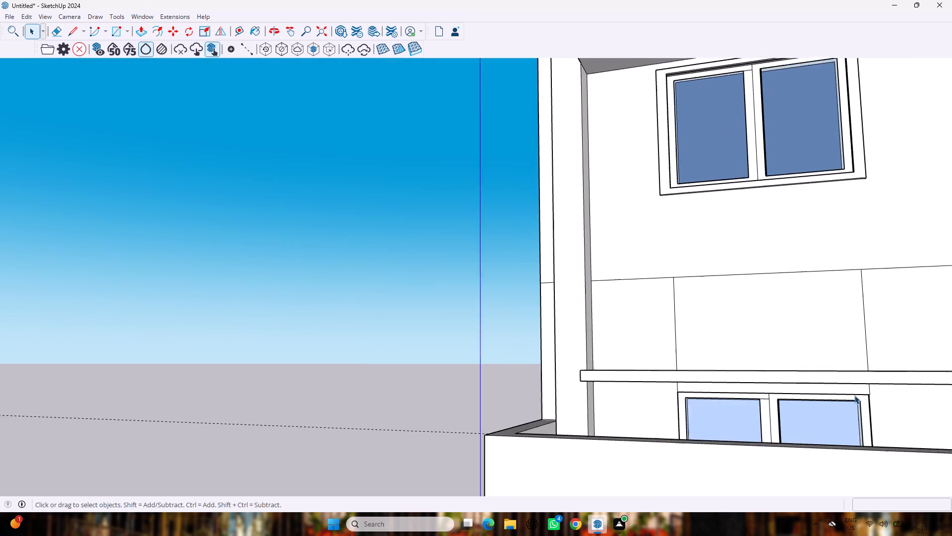
pyautogui.scroll(2, 854, 395)
pyautogui.press('l')
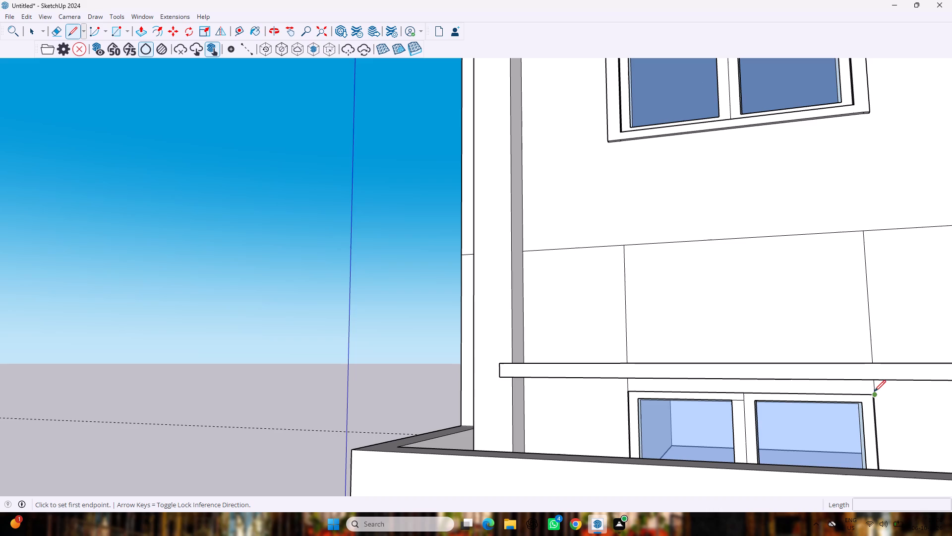
pyautogui.scroll(4, 883, 385)
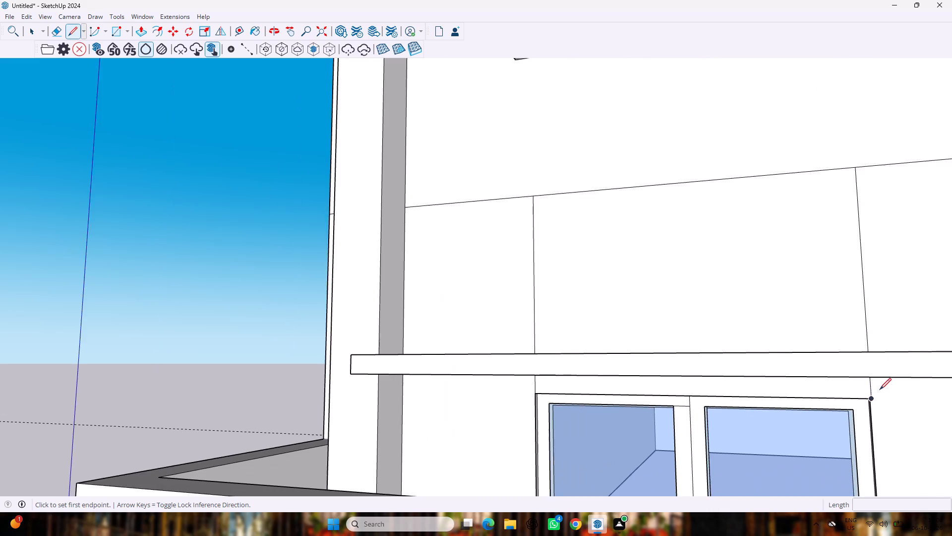
pyautogui.scroll(3, 878, 397)
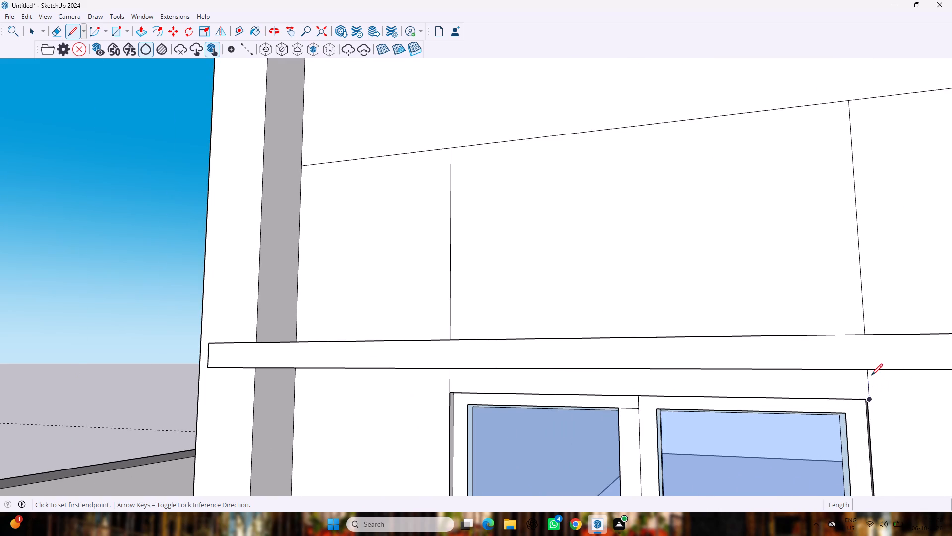
pyautogui.moveTo(870, 380); pyautogui.dragTo(869, 337, button='middle')
pyautogui.scroll(2, 870, 380)
pyautogui.click(875, 342)
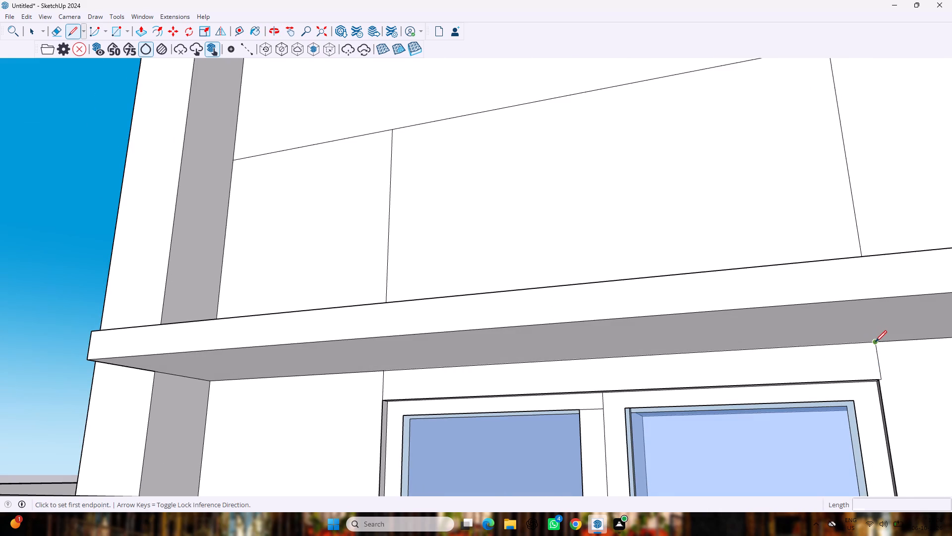
pyautogui.press('4')
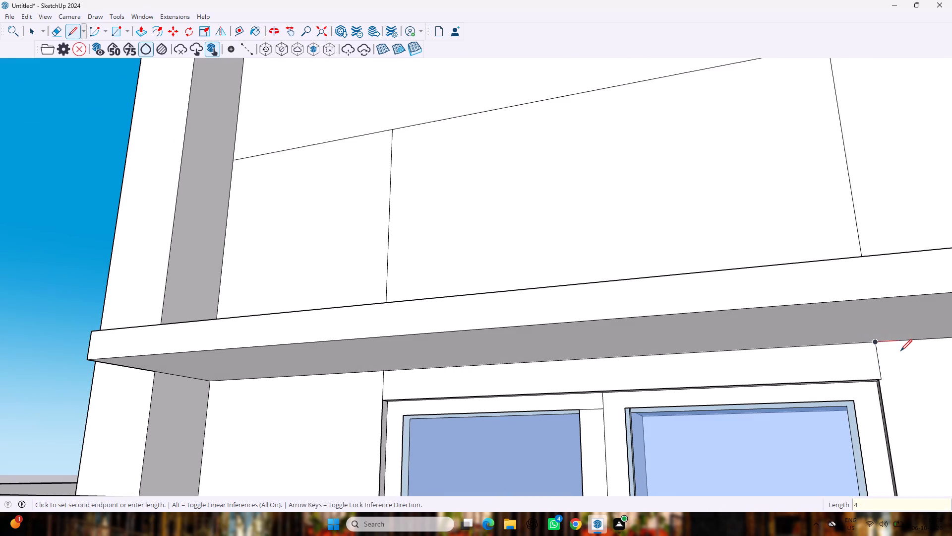
pyautogui.hotkey('shift', '"')
pyautogui.press('Return')
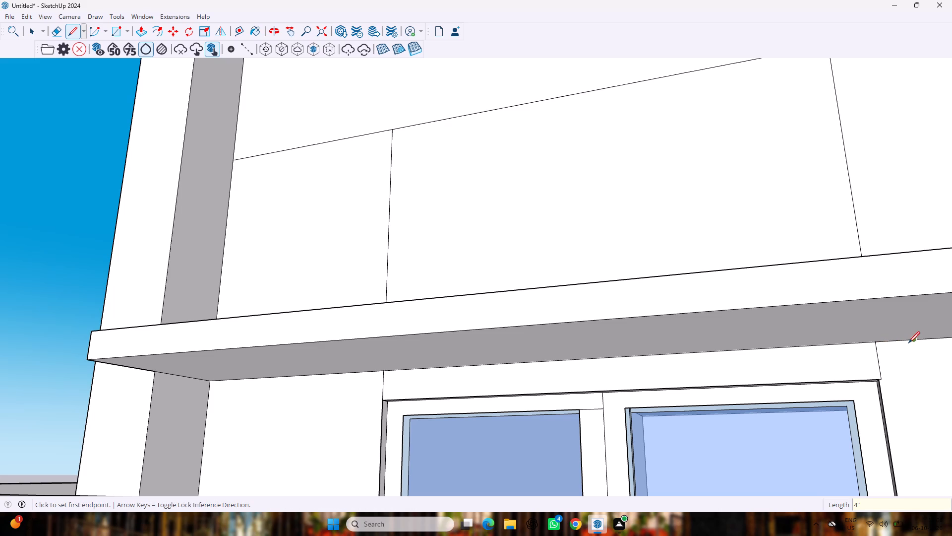
# Draw a vertical line about 4' 5" long from the 4" line's outer end down the wall beside the lower window frame.
pyautogui.click(913, 341)
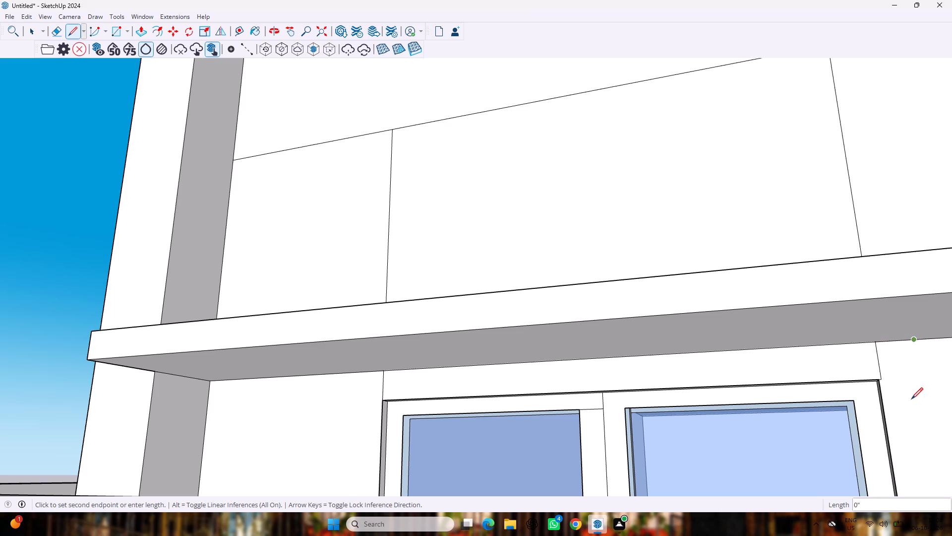
pyautogui.scroll(-15, 913, 409)
pyautogui.moveTo(909, 388); pyautogui.dragTo(919, 470, button='middle')
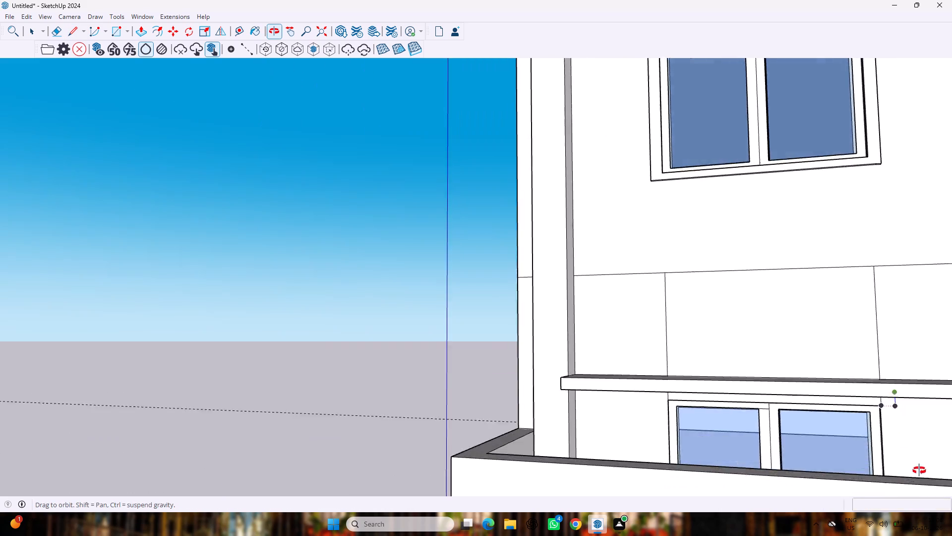
pyautogui.moveTo(919, 470); pyautogui.dragTo(918, 482, button='middle')
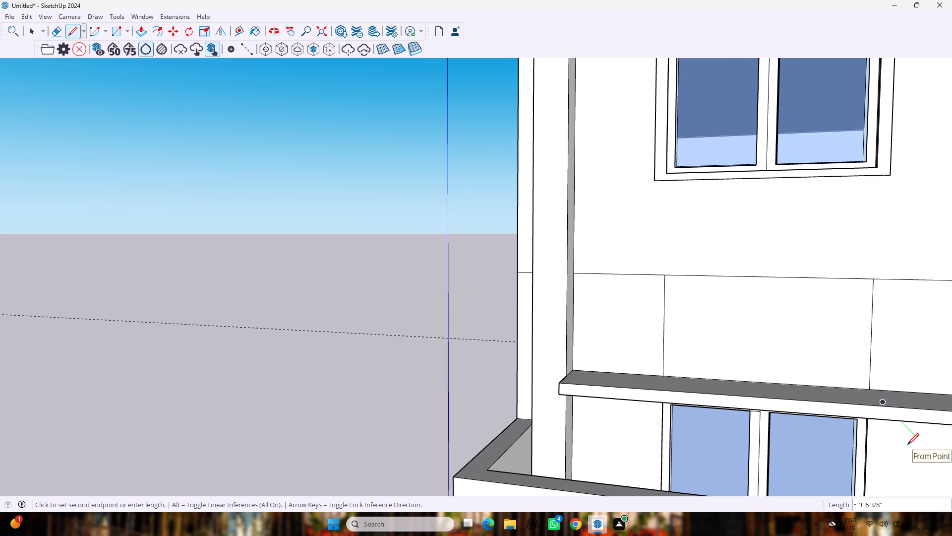
pyautogui.scroll(-8, 907, 445)
pyautogui.moveTo(906, 460); pyautogui.dragTo(811, 472, button='middle')
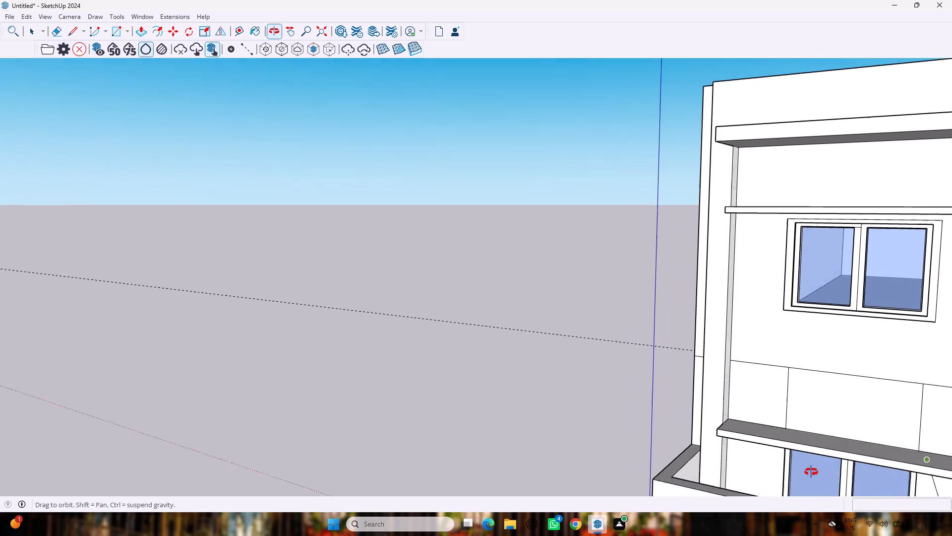
pyautogui.moveTo(811, 472); pyautogui.dragTo(811, 458, button='middle')
pyautogui.scroll(-16, 811, 459)
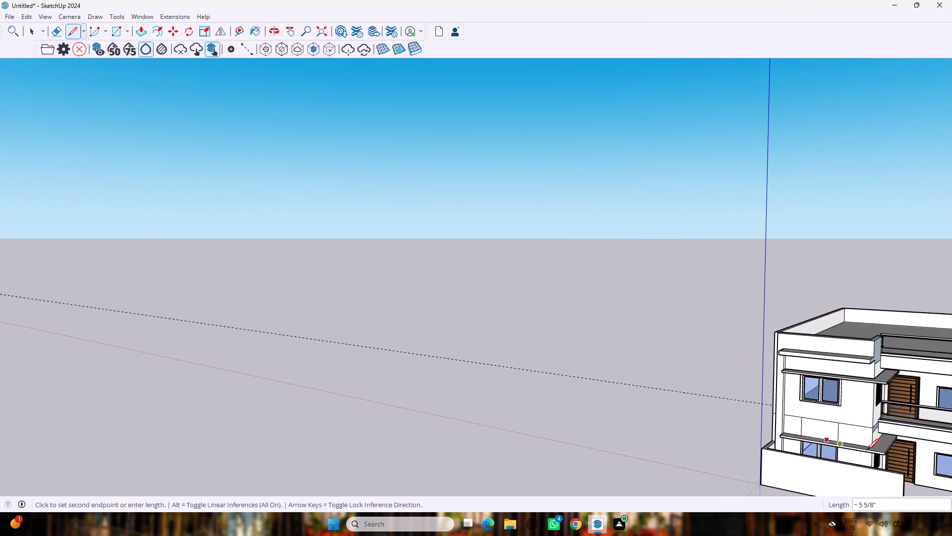
pyautogui.scroll(17, 860, 463)
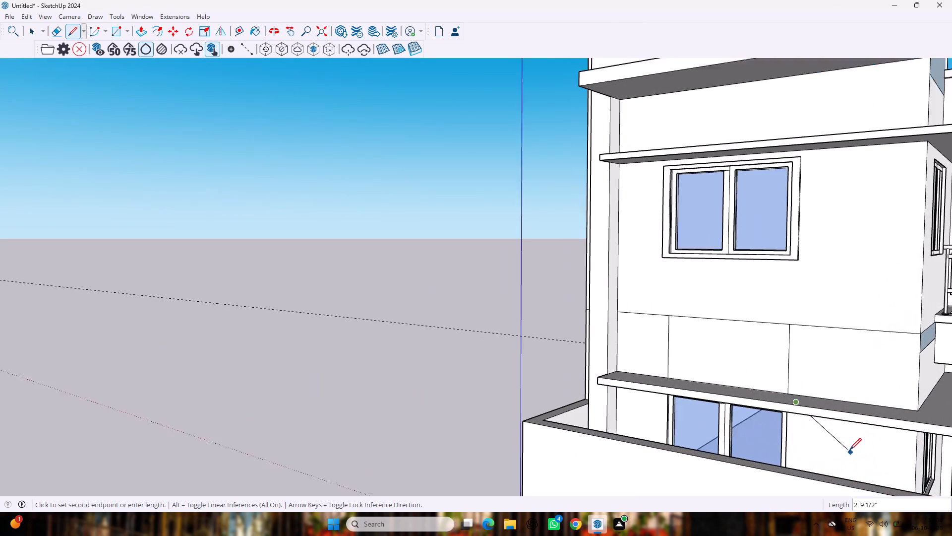
pyautogui.moveTo(847, 444); pyautogui.dragTo(756, 473, button='middle')
pyautogui.scroll(-2, 749, 462)
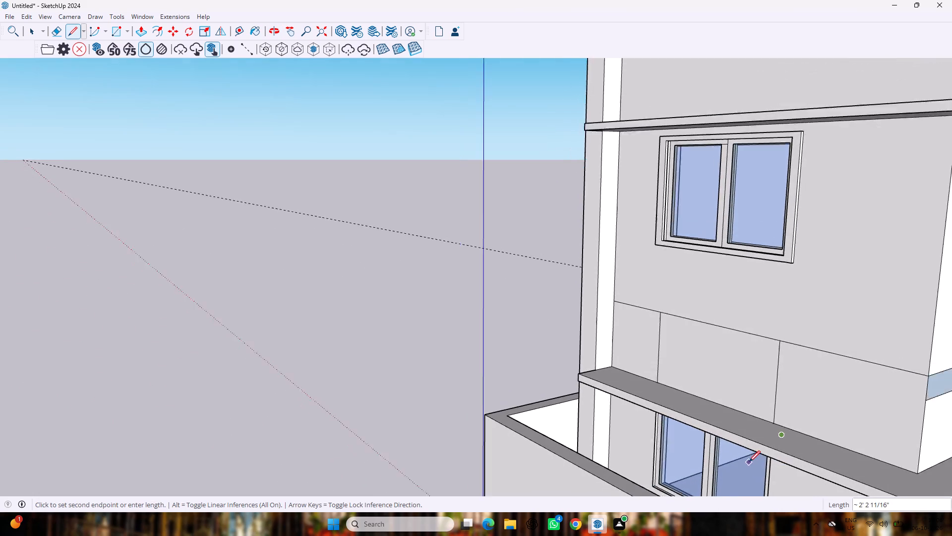
pyautogui.scroll(-8, 749, 462)
pyautogui.scroll(11, 760, 492)
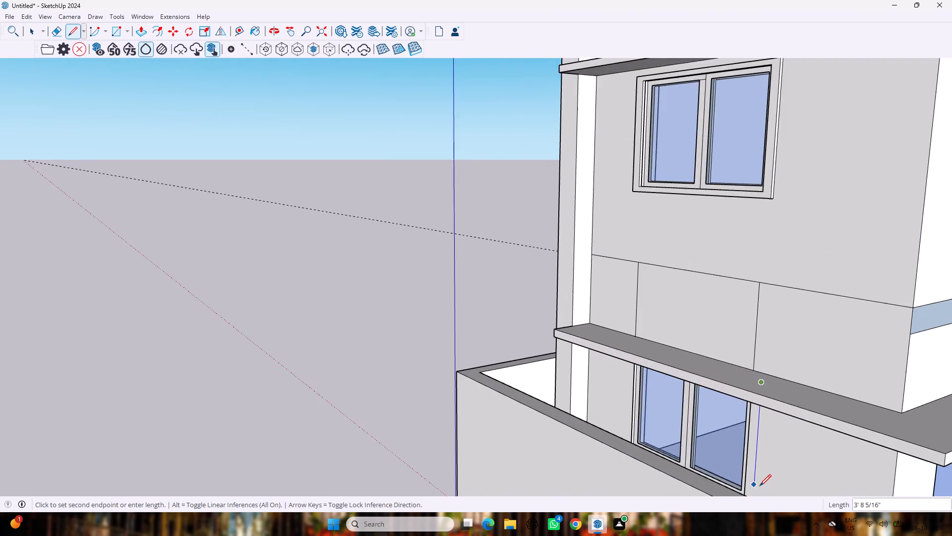
pyautogui.scroll(3, 760, 486)
pyautogui.moveTo(759, 484); pyautogui.dragTo(712, 485, button='middle')
pyautogui.scroll(-13, 721, 497)
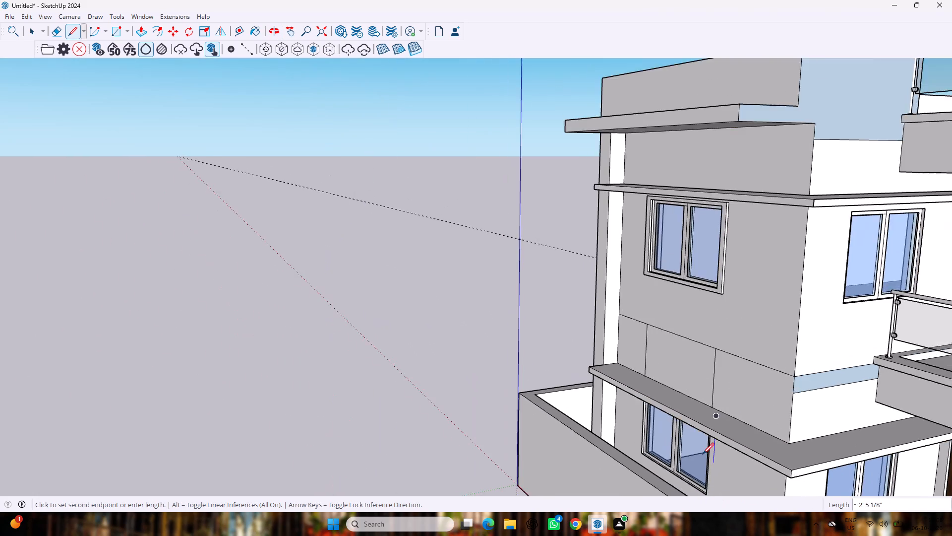
pyautogui.scroll(-3, 703, 454)
pyautogui.scroll(12, 707, 495)
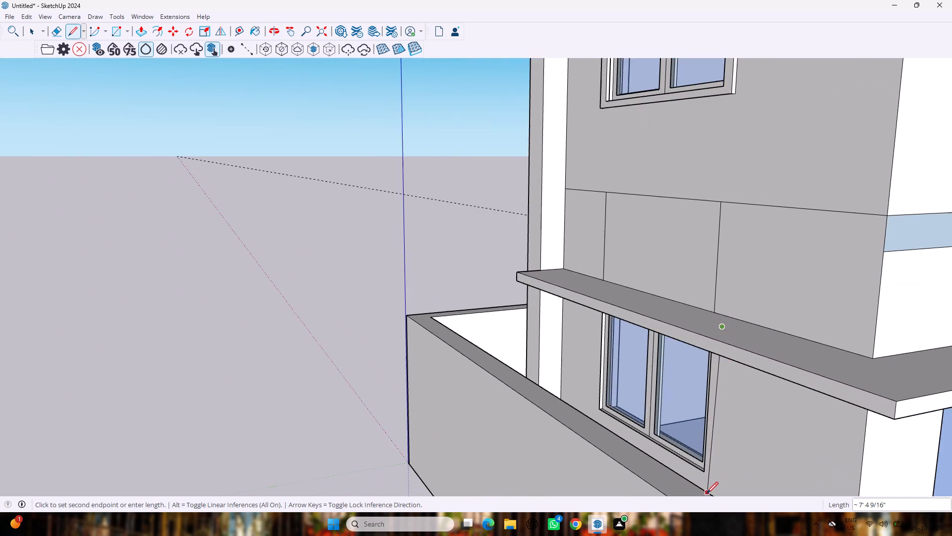
pyautogui.scroll(4, 707, 493)
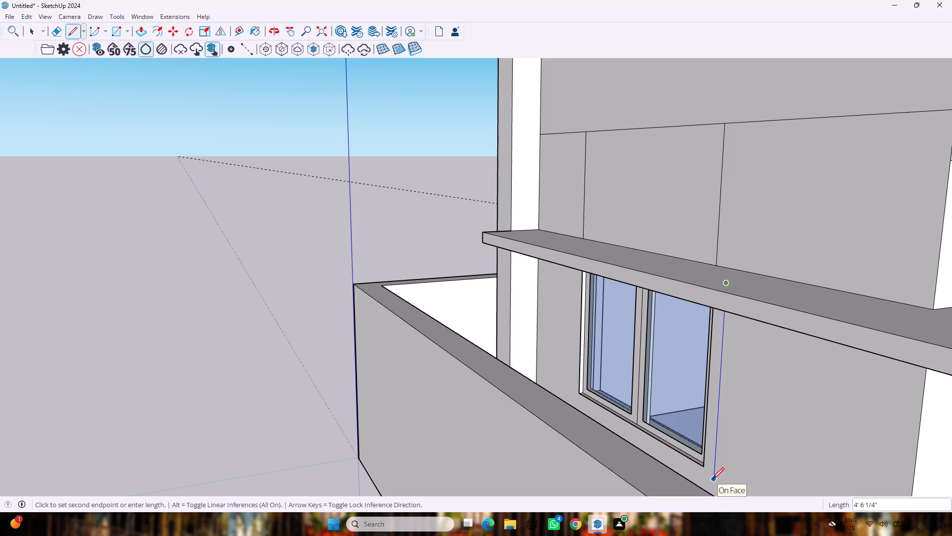
pyautogui.scroll(7, 713, 479)
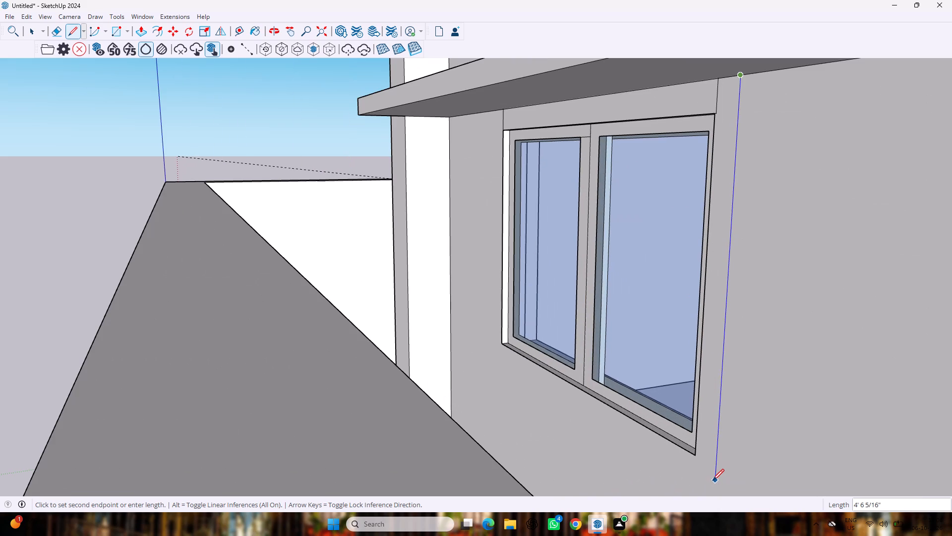
pyautogui.scroll(-4, 713, 480)
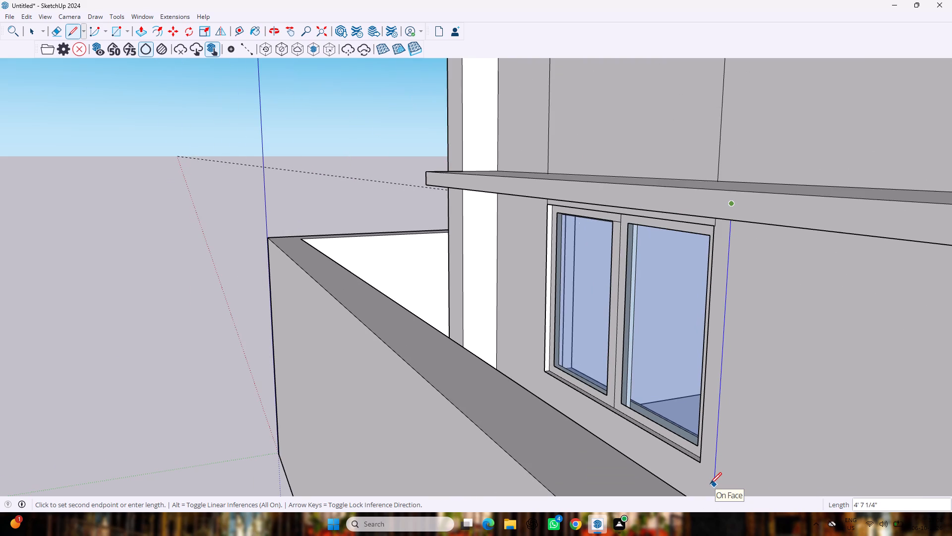
pyautogui.scroll(6, 710, 483)
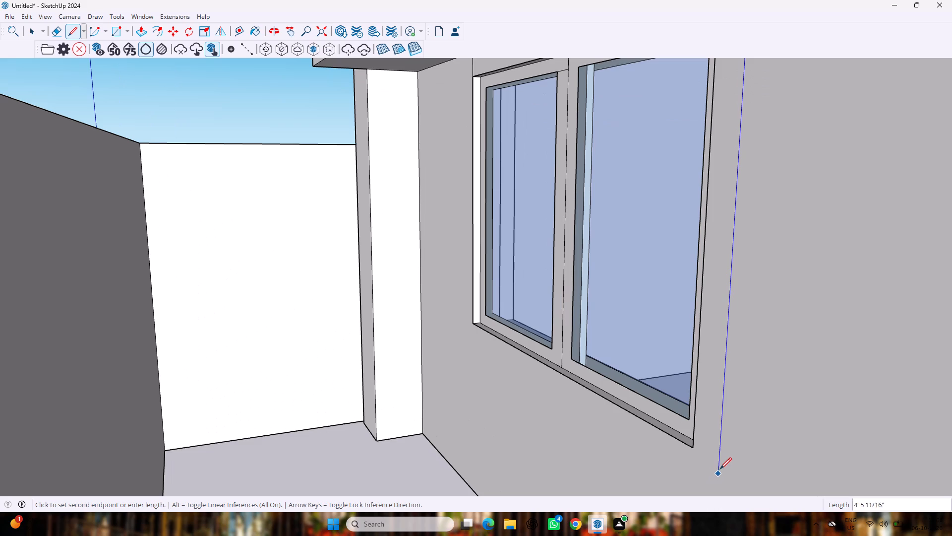
pyautogui.click(721, 464)
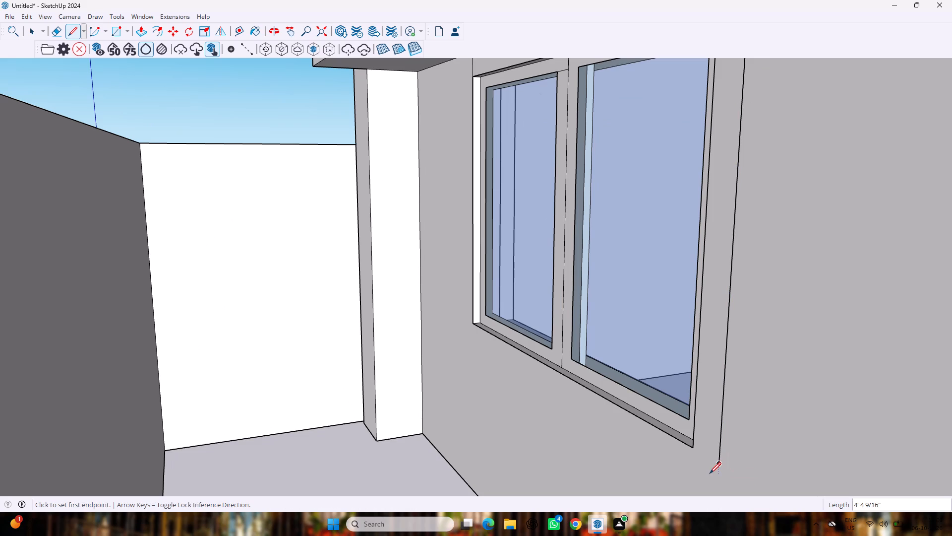
# Extend the vertical line beside the lower window frame 4" farther down the wall.
pyautogui.moveTo(720, 466); pyautogui.dragTo(721, 471)
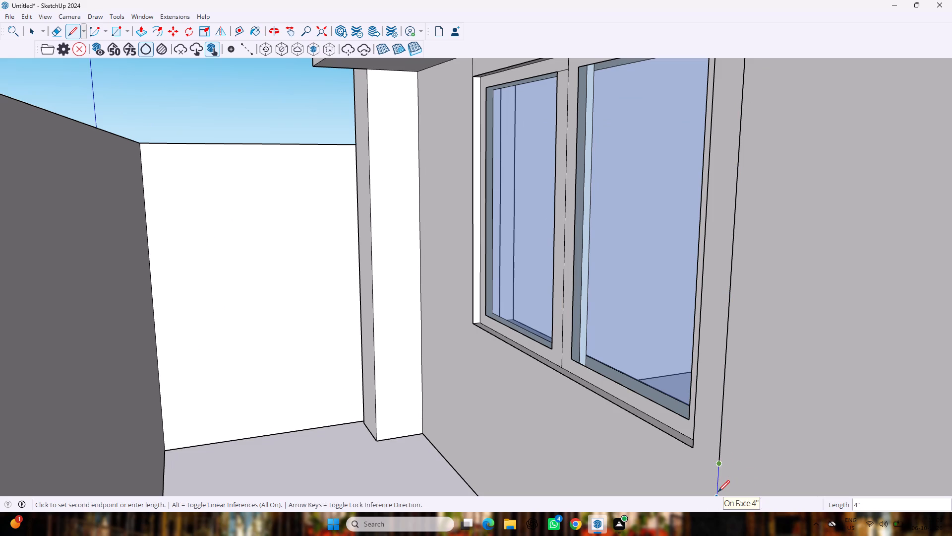
pyautogui.press('4')
pyautogui.hotkey('shift', '"')
pyautogui.press('Return')
# Draw a line about 6' 1" long below the window sill, from the vertical line's lower end to the frame's far lower corner.
pyautogui.scroll(-6, 712, 477)
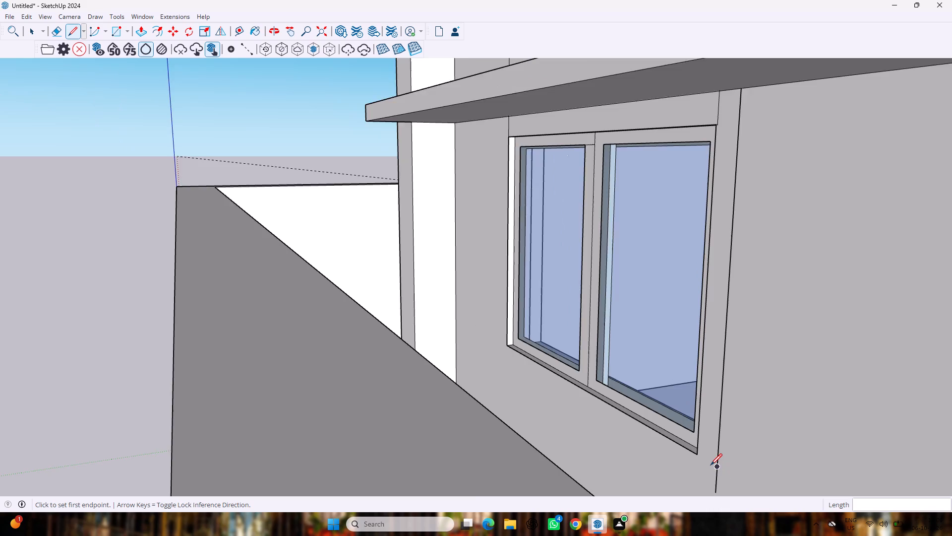
pyautogui.scroll(-1, 711, 465)
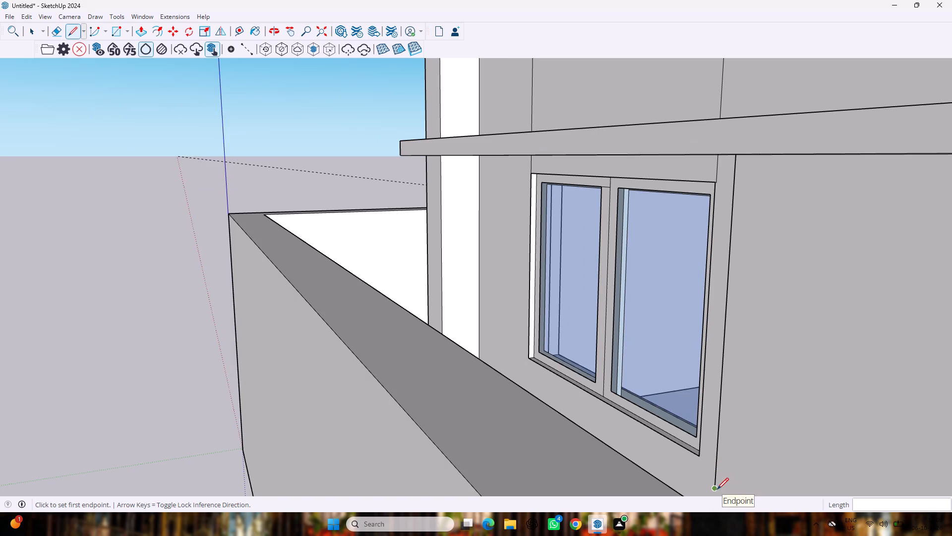
pyautogui.click(717, 489)
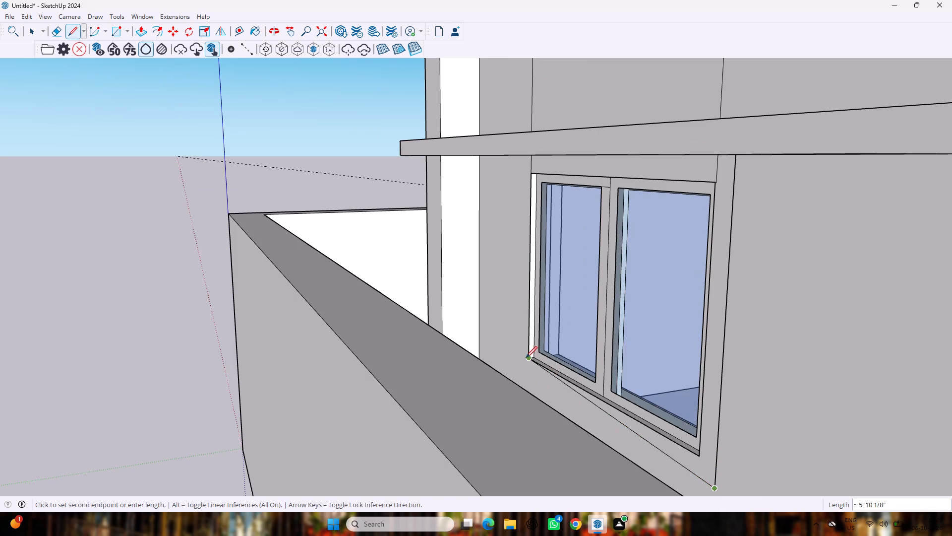
pyautogui.scroll(7, 512, 368)
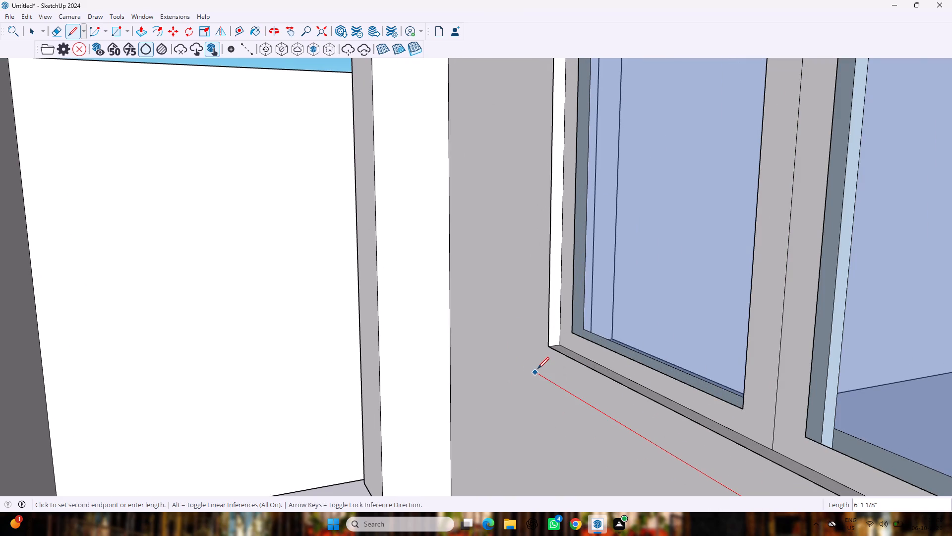
pyautogui.click(537, 369)
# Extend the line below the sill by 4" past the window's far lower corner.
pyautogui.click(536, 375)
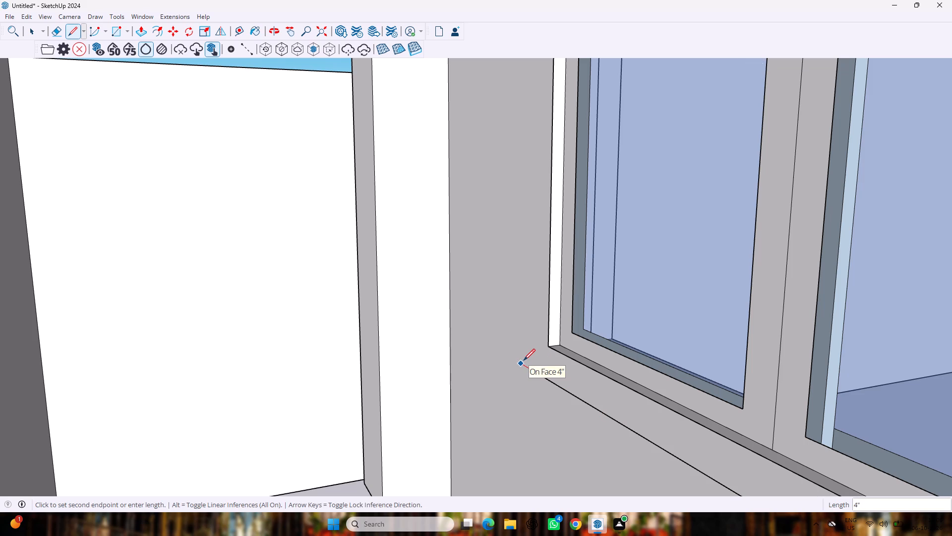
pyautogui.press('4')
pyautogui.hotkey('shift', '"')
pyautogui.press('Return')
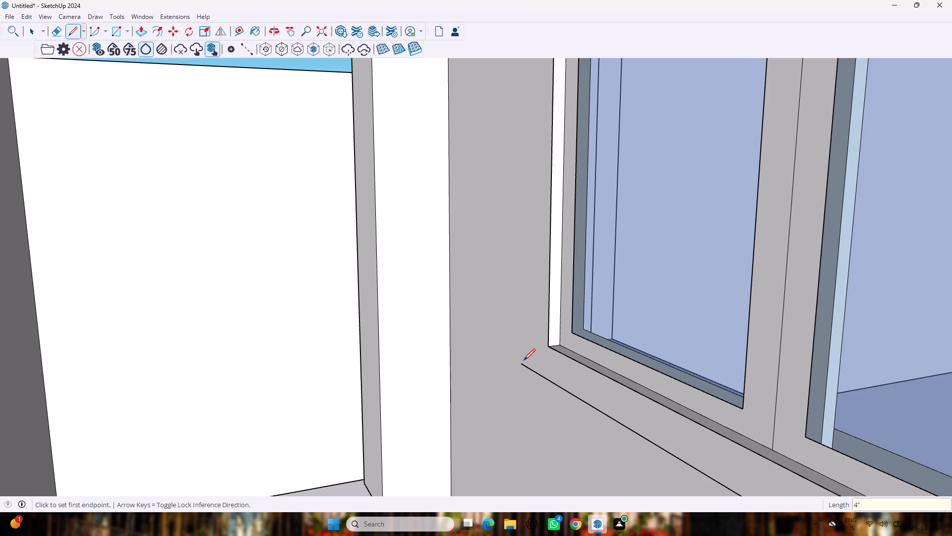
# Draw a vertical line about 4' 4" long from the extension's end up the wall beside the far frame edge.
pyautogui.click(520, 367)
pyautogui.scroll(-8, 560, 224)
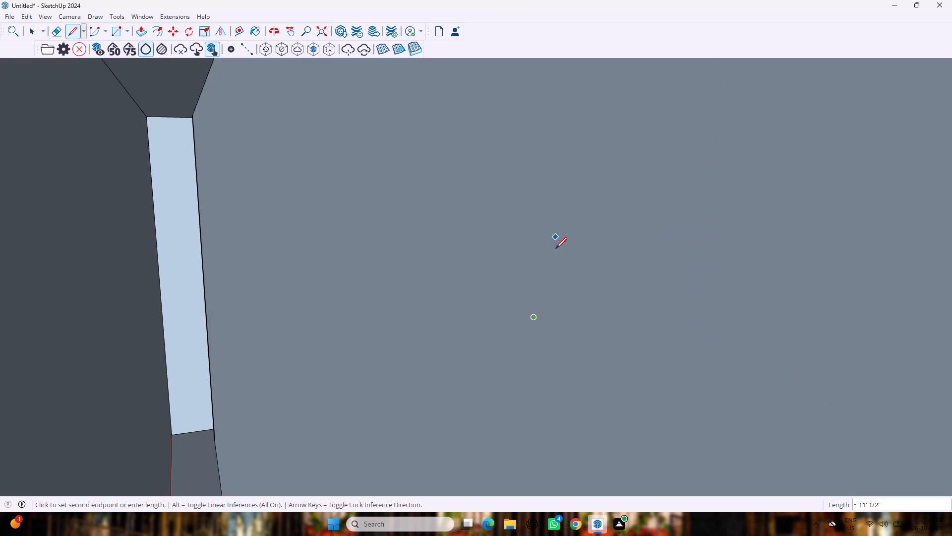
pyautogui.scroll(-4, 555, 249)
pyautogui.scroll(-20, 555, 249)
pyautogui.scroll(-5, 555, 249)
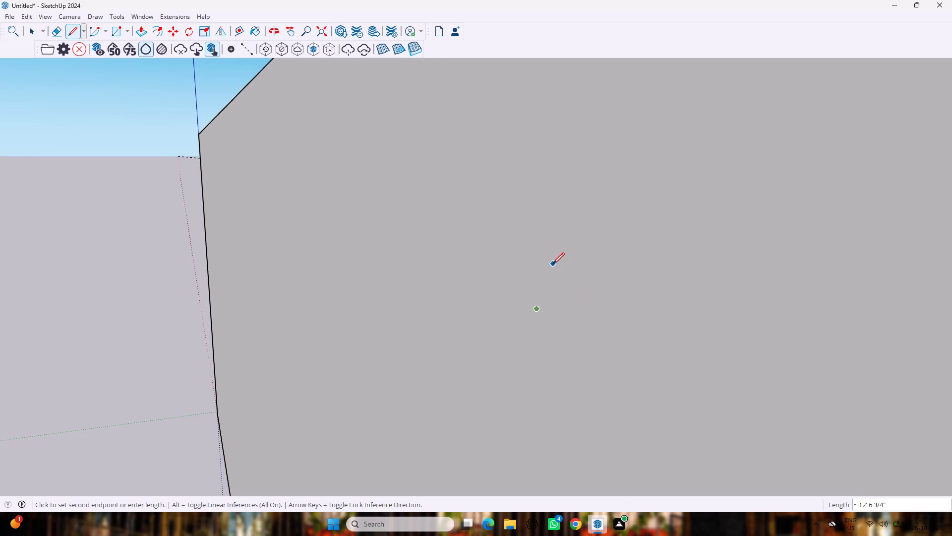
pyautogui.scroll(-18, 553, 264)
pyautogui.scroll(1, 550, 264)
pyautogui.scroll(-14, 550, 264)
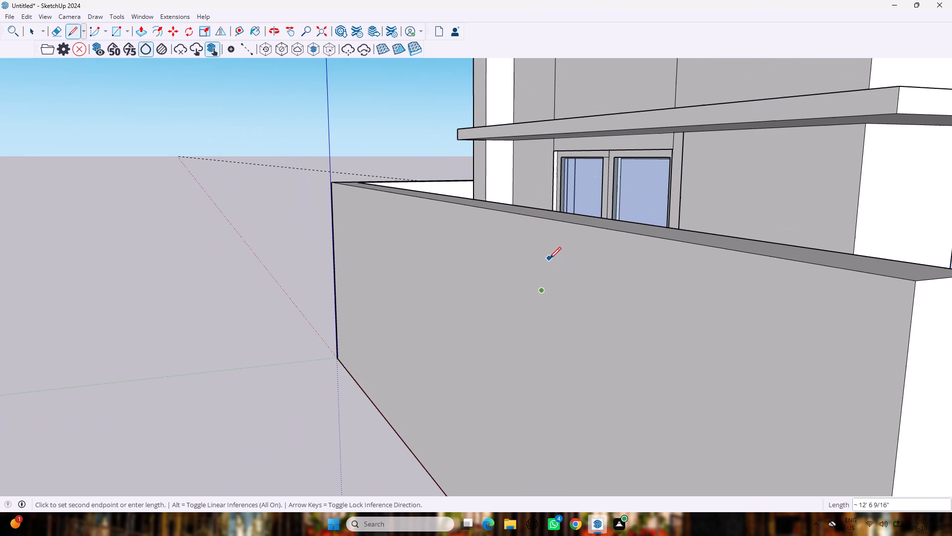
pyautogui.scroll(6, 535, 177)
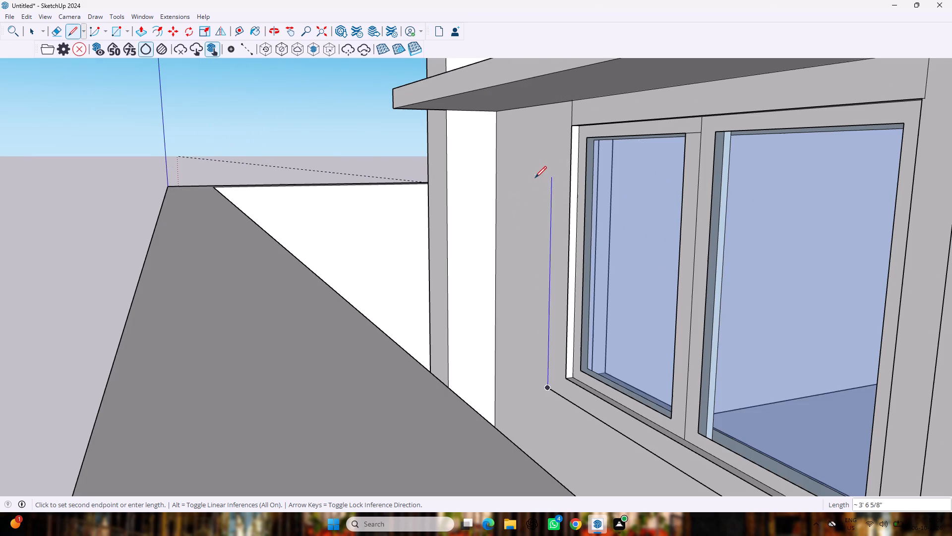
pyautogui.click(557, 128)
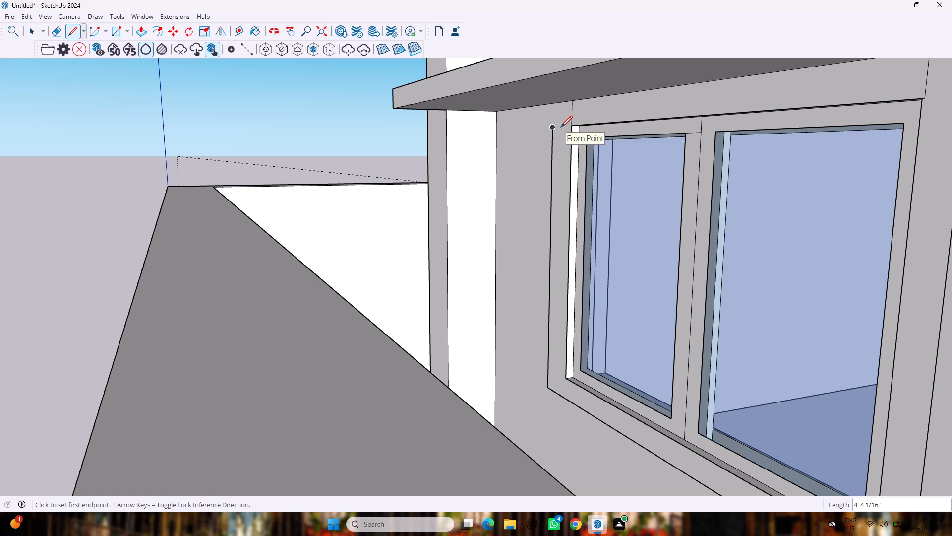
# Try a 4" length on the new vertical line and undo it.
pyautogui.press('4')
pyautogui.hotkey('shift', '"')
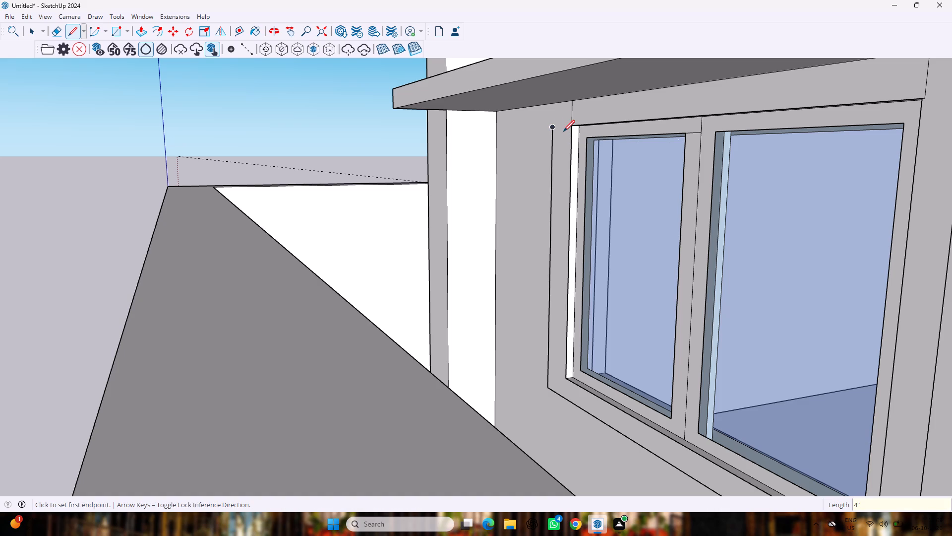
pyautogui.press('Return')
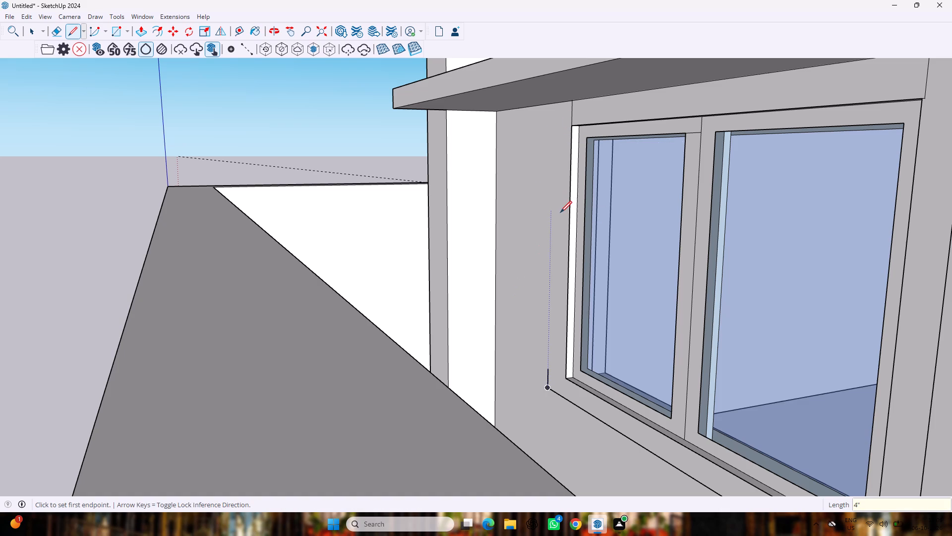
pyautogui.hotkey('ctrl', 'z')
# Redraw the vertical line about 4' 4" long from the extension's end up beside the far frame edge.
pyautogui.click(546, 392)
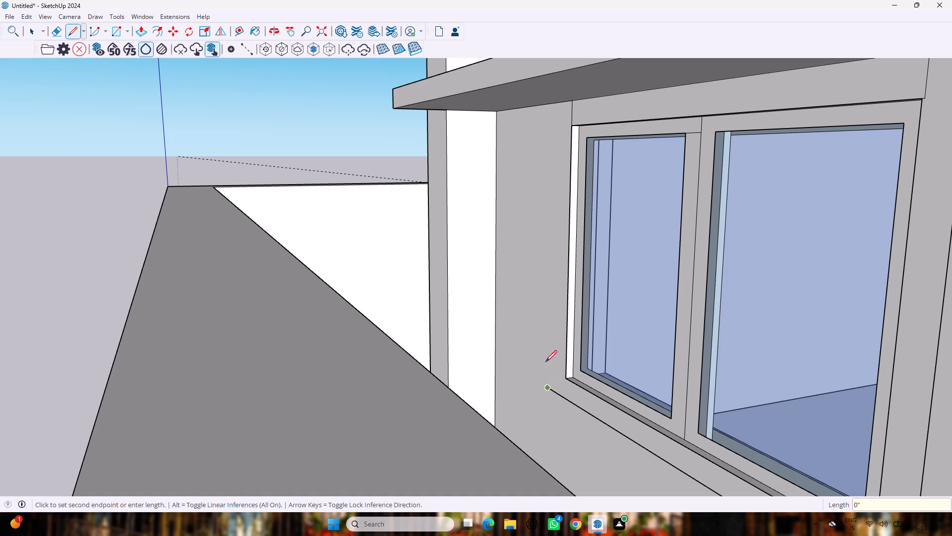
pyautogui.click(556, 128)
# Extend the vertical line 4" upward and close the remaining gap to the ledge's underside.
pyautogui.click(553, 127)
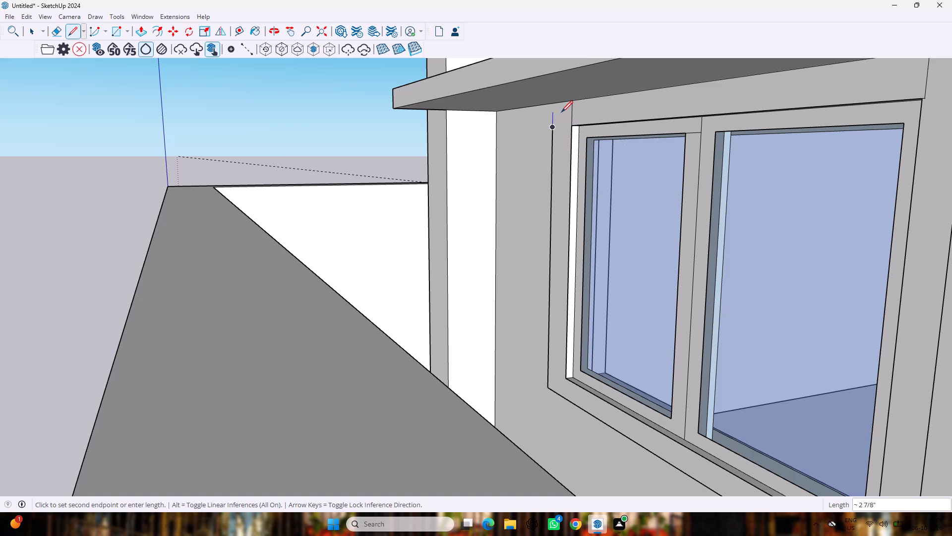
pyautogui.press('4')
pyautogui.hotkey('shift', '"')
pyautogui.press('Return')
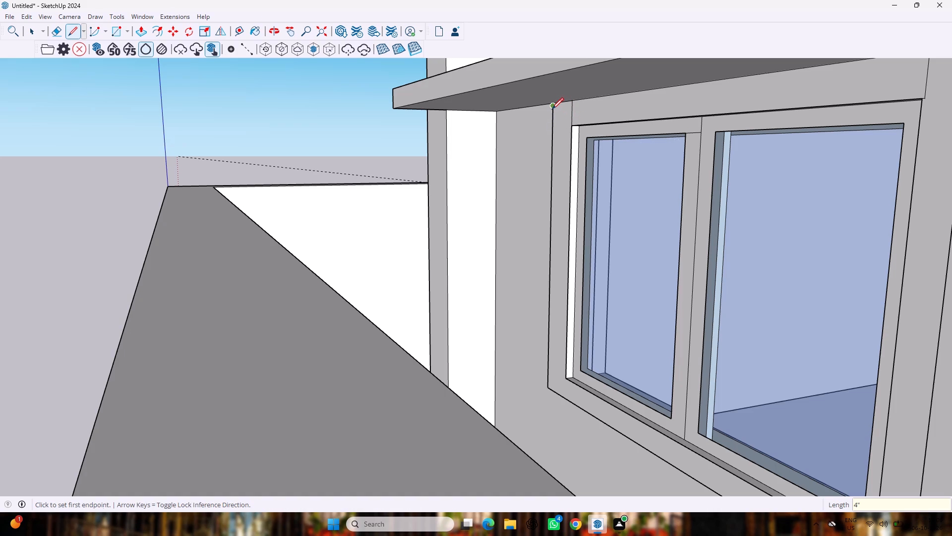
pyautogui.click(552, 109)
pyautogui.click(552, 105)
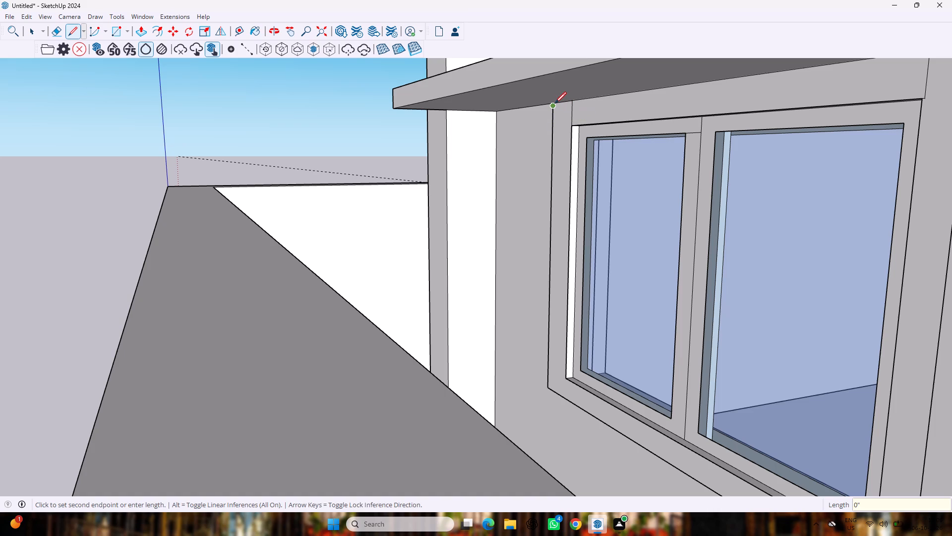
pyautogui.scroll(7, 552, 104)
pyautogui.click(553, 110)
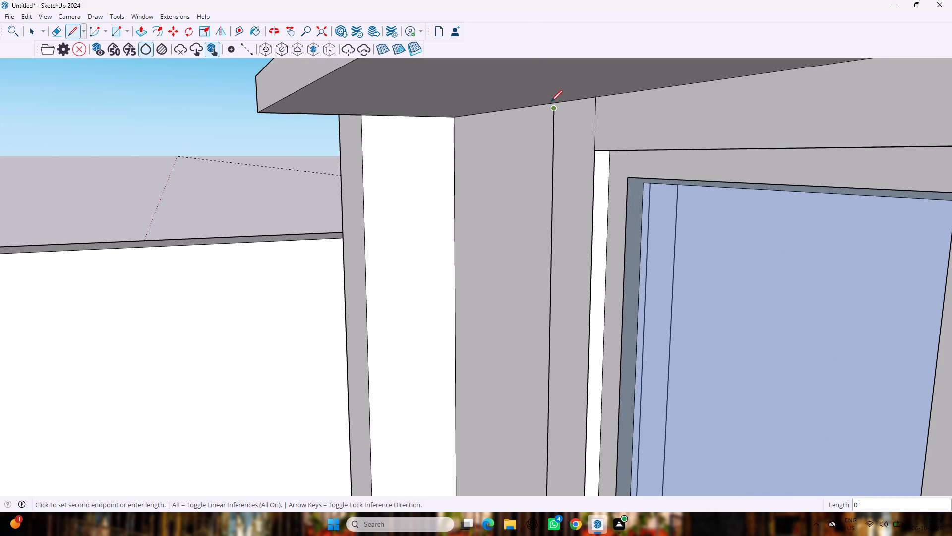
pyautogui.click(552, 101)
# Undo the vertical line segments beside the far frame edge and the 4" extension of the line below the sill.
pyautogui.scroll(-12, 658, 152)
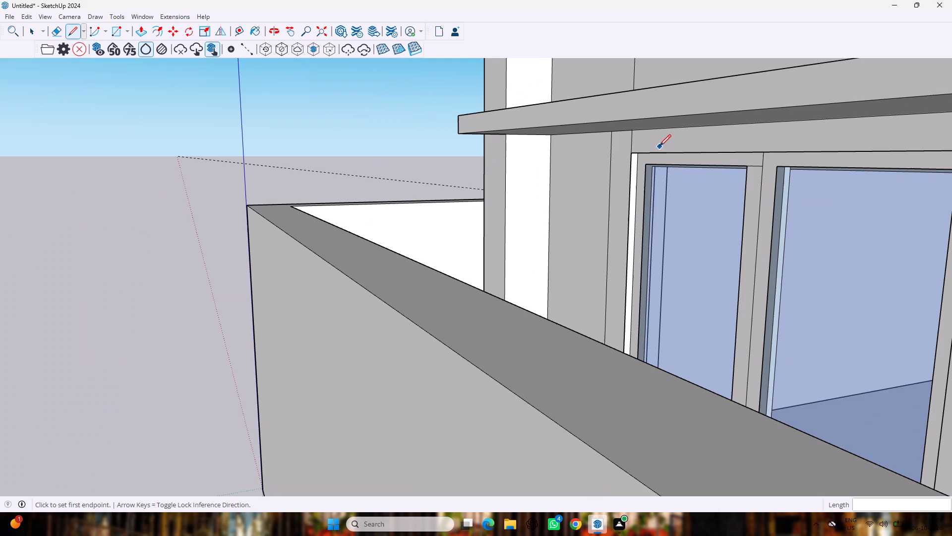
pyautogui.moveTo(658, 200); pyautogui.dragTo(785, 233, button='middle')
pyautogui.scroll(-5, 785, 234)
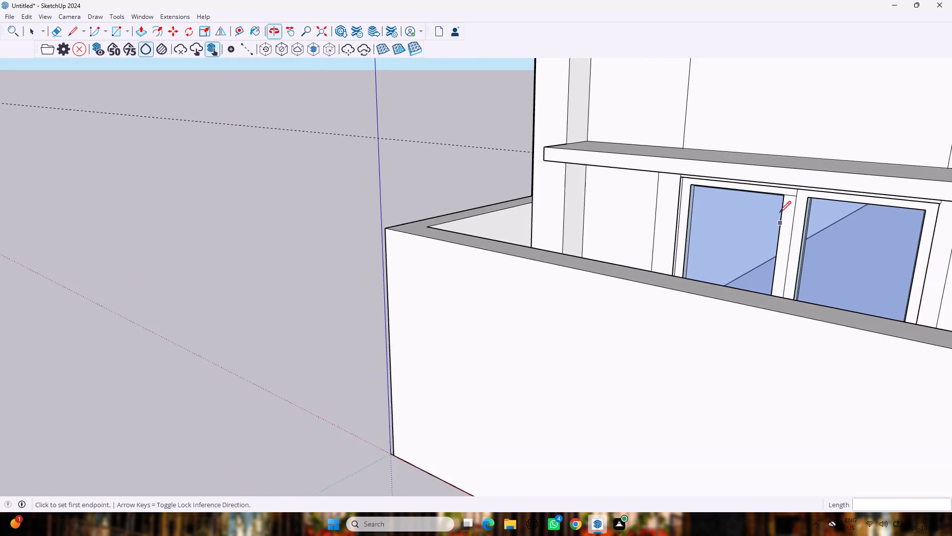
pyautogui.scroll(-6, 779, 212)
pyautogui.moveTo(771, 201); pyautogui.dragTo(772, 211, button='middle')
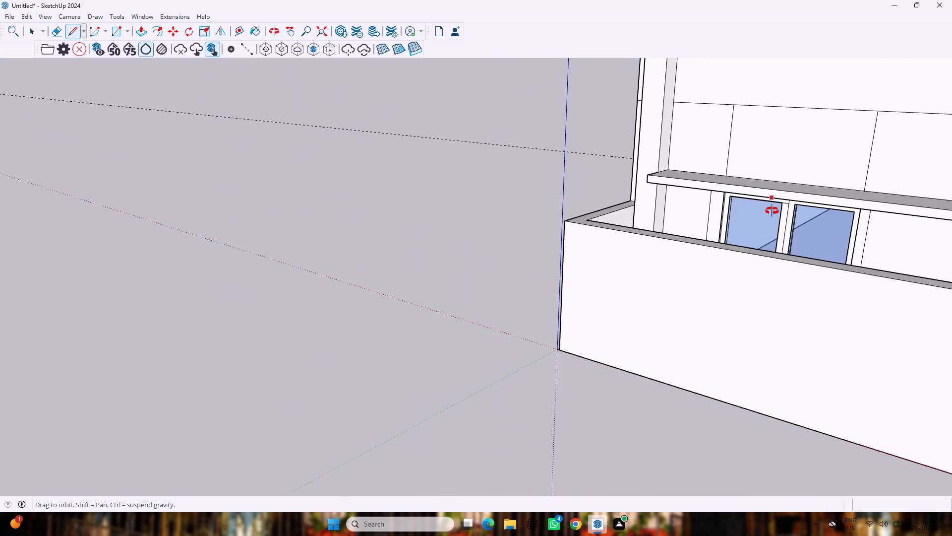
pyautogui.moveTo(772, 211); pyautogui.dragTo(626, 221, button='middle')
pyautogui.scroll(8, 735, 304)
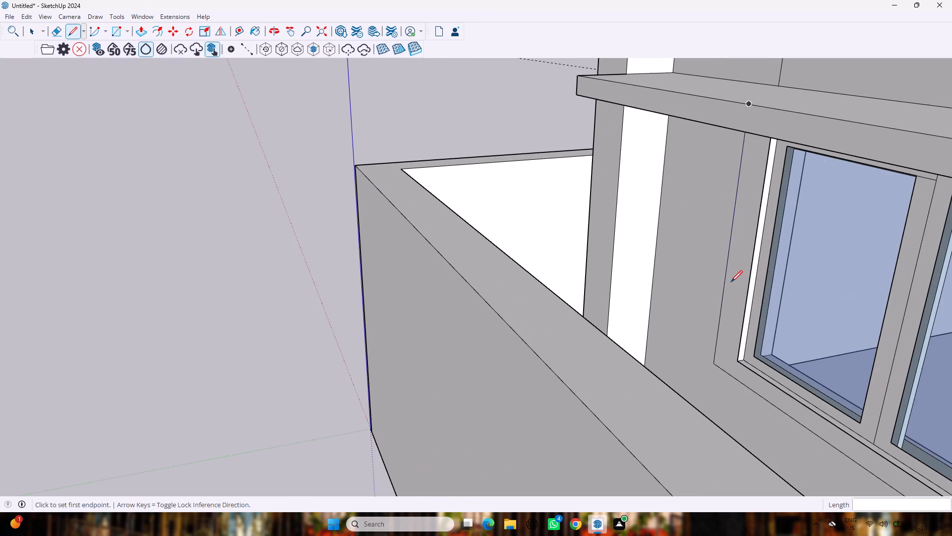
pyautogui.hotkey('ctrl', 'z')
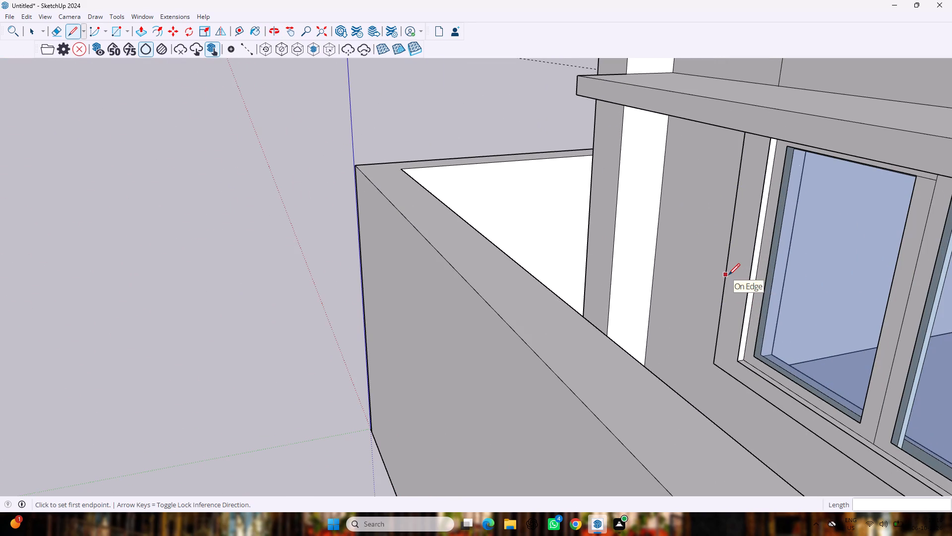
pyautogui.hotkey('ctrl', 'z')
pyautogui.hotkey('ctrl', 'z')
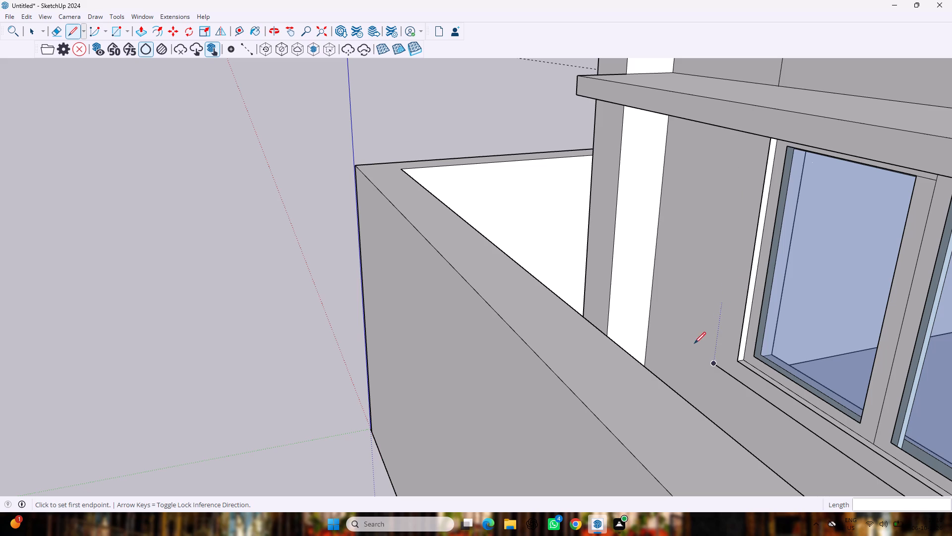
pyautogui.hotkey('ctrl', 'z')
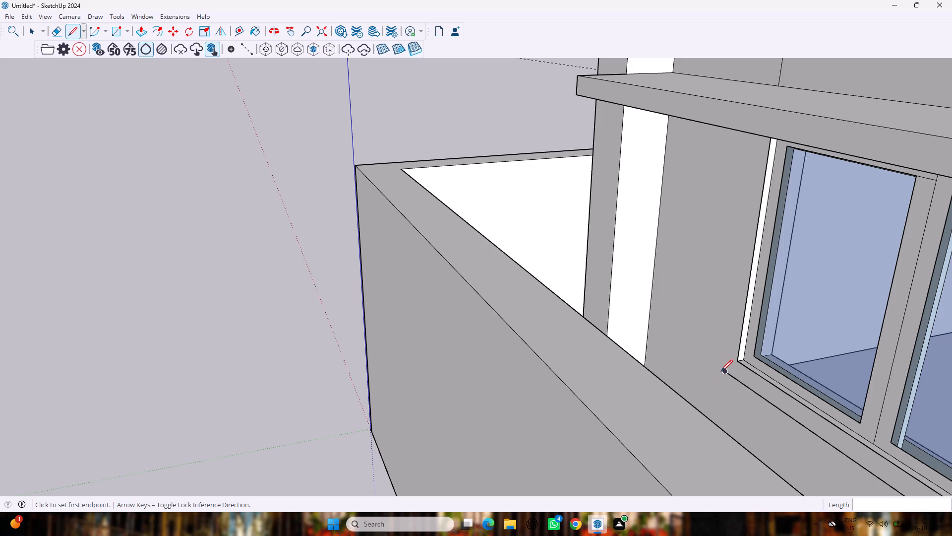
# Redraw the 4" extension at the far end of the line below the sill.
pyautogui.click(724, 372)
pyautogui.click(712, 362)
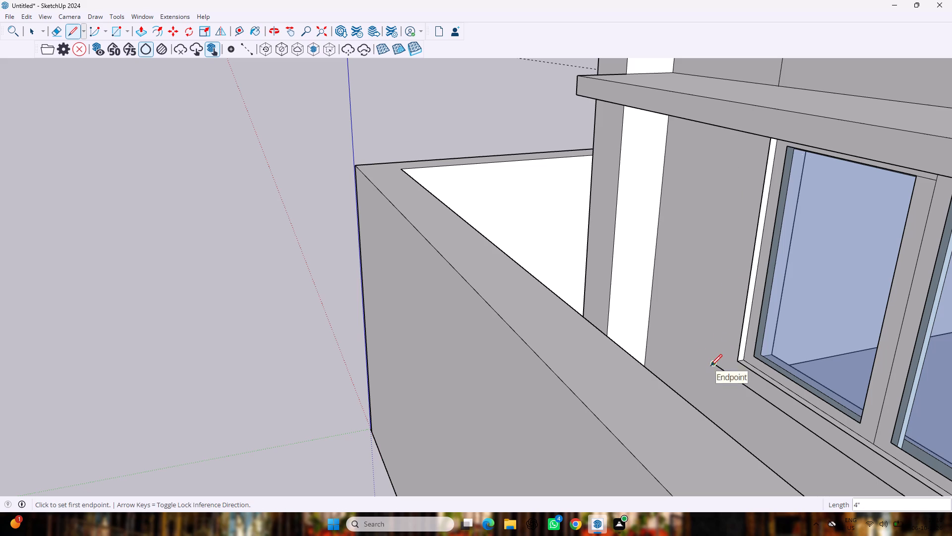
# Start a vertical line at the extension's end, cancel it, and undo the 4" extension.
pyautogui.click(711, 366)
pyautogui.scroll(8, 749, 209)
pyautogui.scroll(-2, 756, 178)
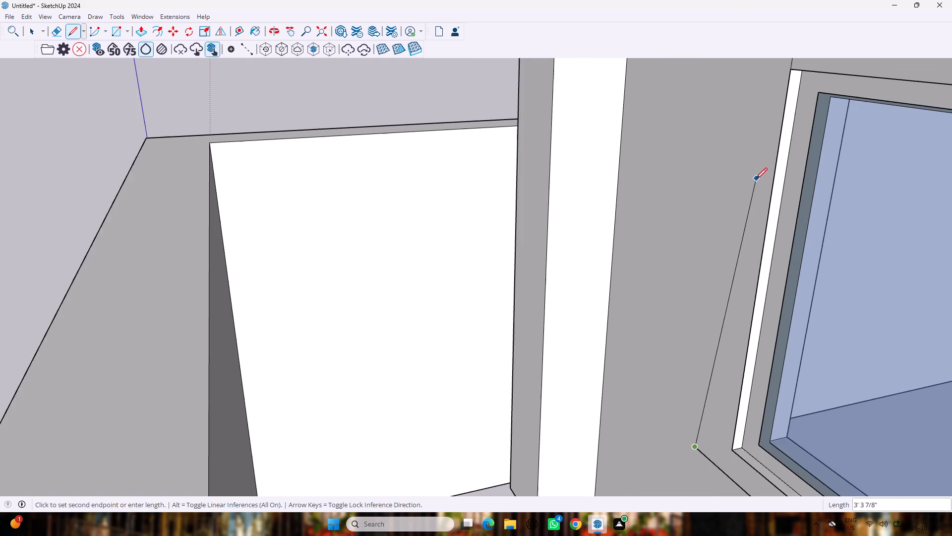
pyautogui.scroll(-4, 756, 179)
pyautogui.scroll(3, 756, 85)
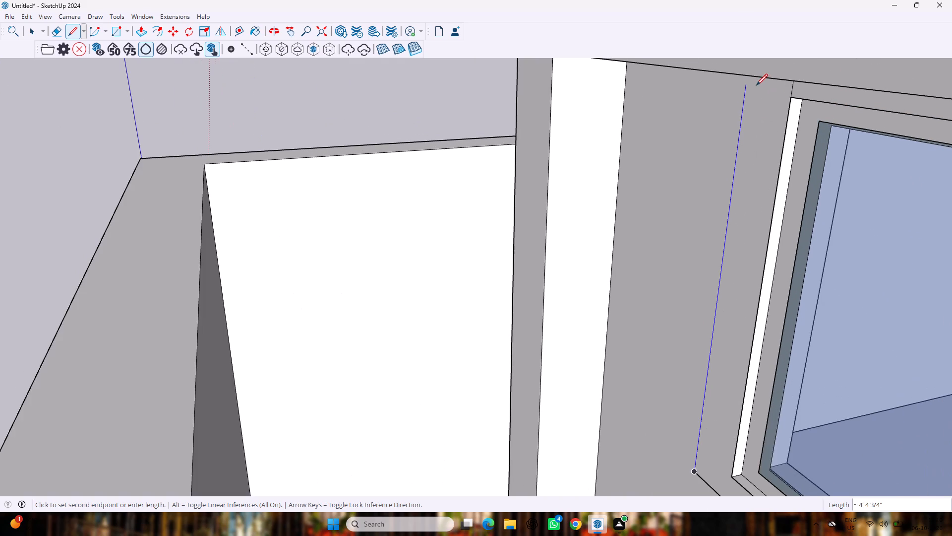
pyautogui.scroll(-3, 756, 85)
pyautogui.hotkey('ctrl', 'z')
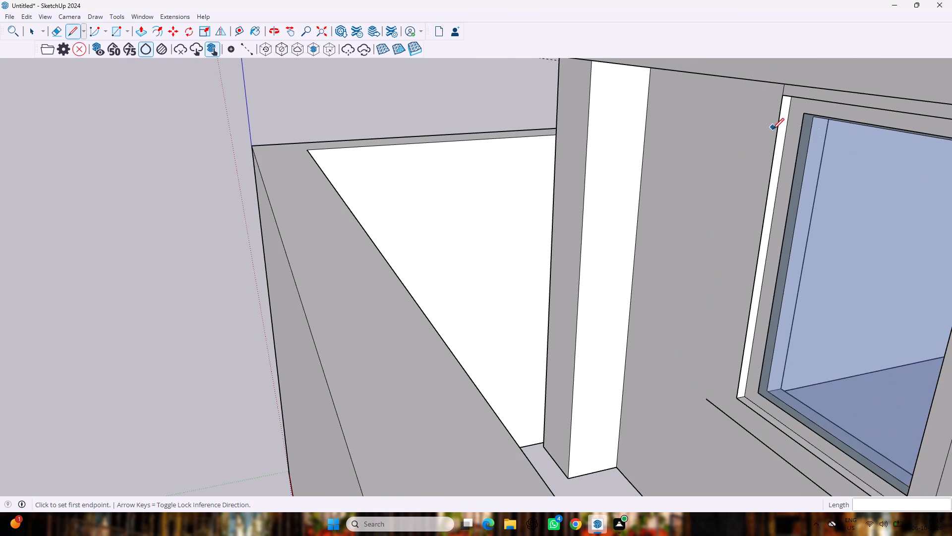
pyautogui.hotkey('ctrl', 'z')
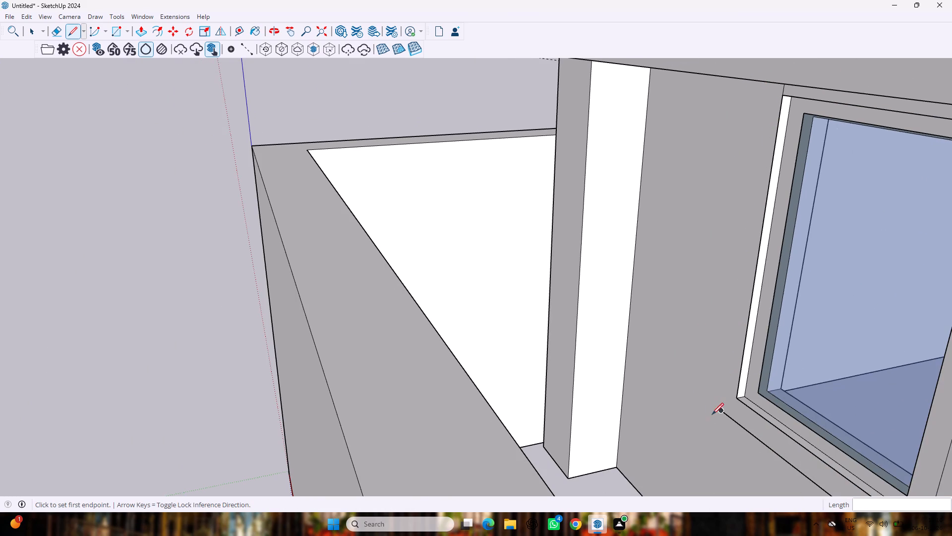
# Draw a vertical line about 4' 7 7/8" long from the end of the line below the sill up towards the ledge's underside.
pyautogui.click(719, 414)
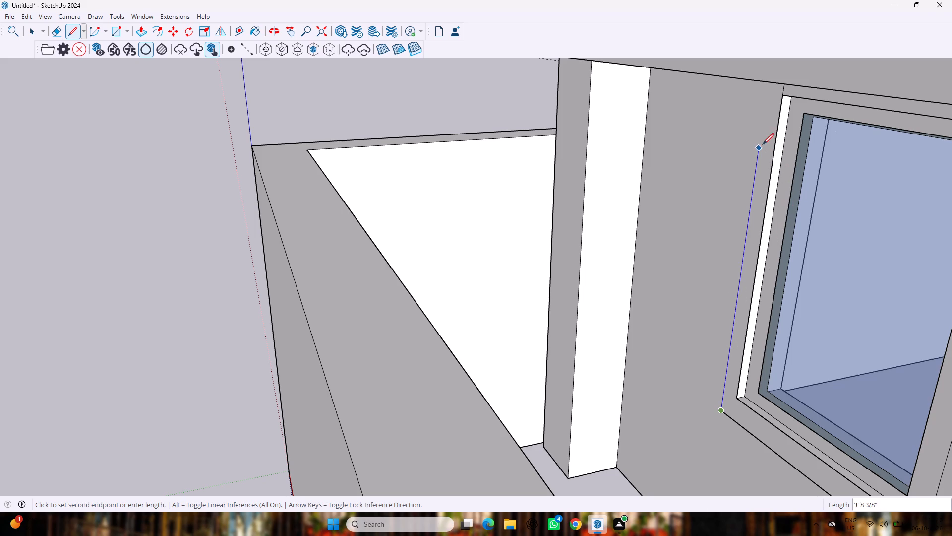
pyautogui.scroll(3, 764, 103)
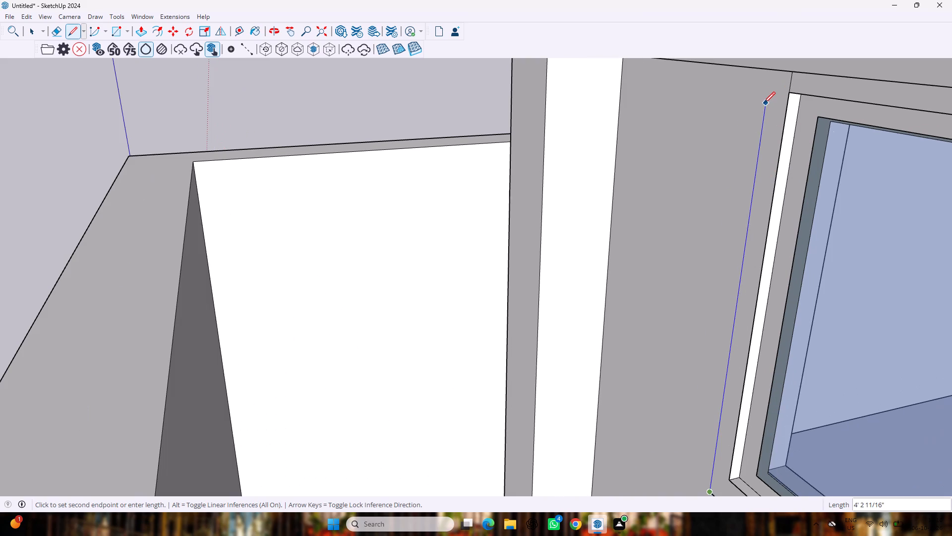
pyautogui.scroll(4, 776, 73)
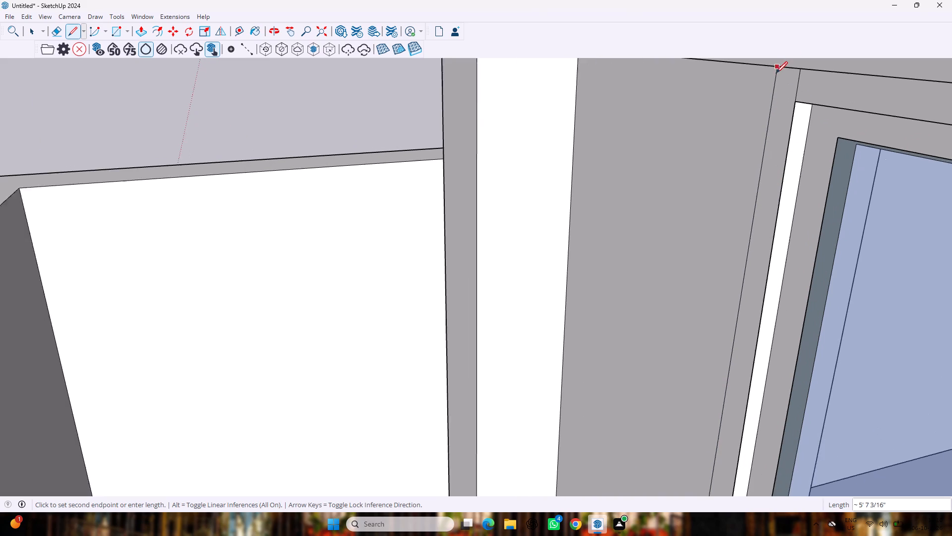
pyautogui.scroll(1, 776, 73)
pyautogui.moveTo(777, 76); pyautogui.dragTo(779, 38, button='middle')
pyautogui.scroll(-11, 779, 38)
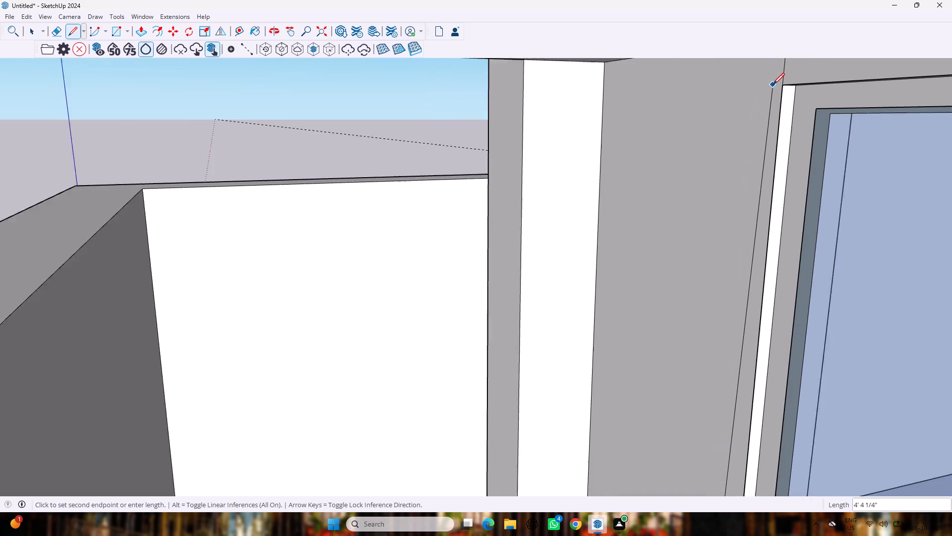
pyautogui.scroll(-14, 773, 84)
pyautogui.scroll(3, 765, 64)
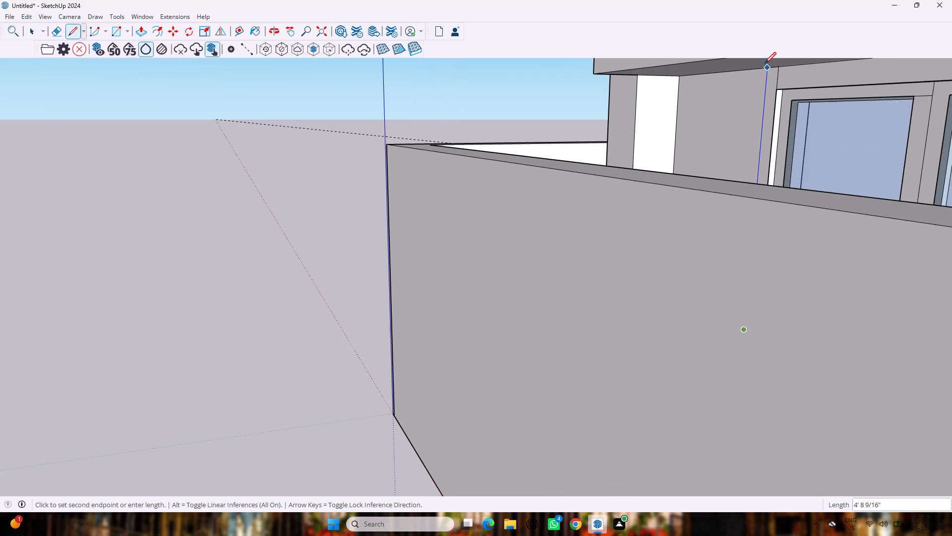
pyautogui.click(766, 71)
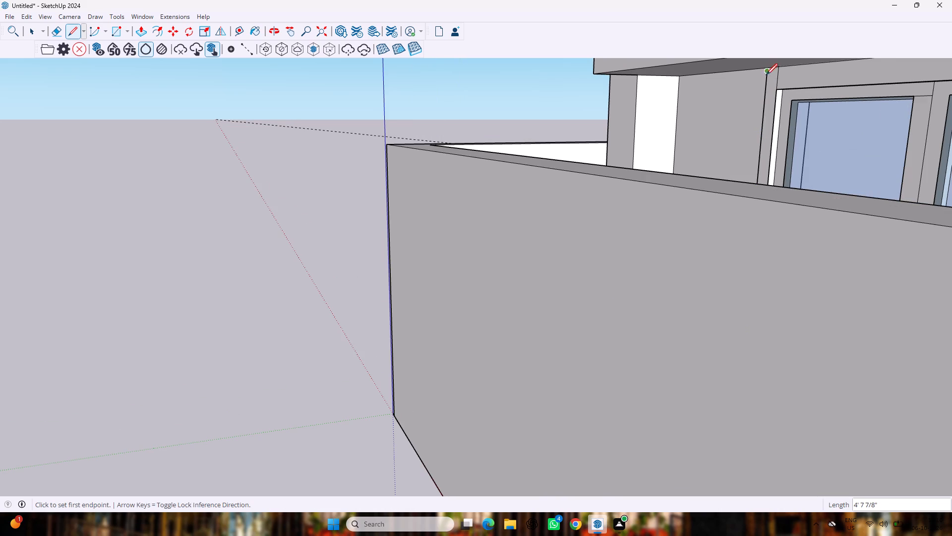
pyautogui.scroll(-7, 769, 107)
pyautogui.press('space')
# Pull the wall panel between the two front windows, just above the ledge, outward about 3 9/16".
pyautogui.moveTo(775, 132); pyautogui.dragTo(801, 195, button='middle')
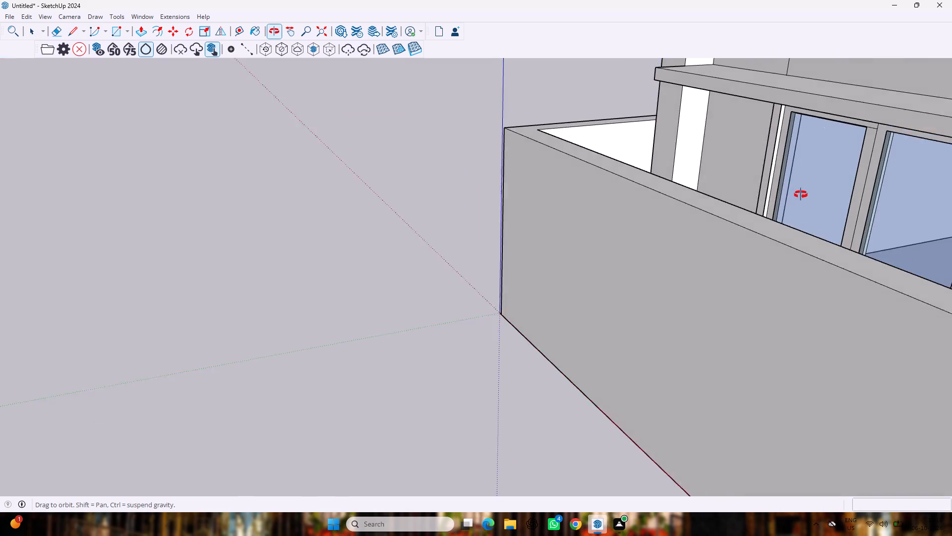
pyautogui.moveTo(801, 195); pyautogui.dragTo(803, 195, button='middle')
pyautogui.scroll(-7, 803, 195)
pyautogui.scroll(-4, 834, 147)
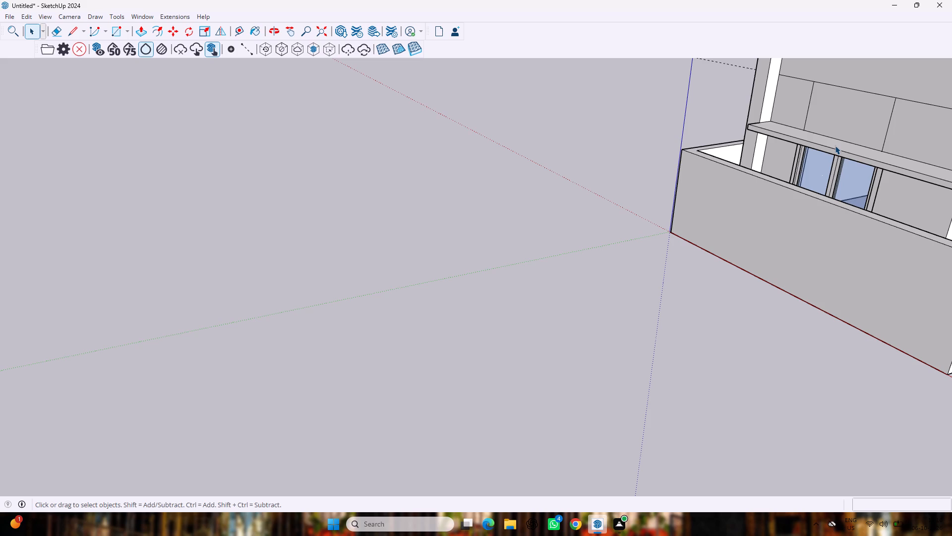
pyautogui.press('p')
pyautogui.click(852, 122)
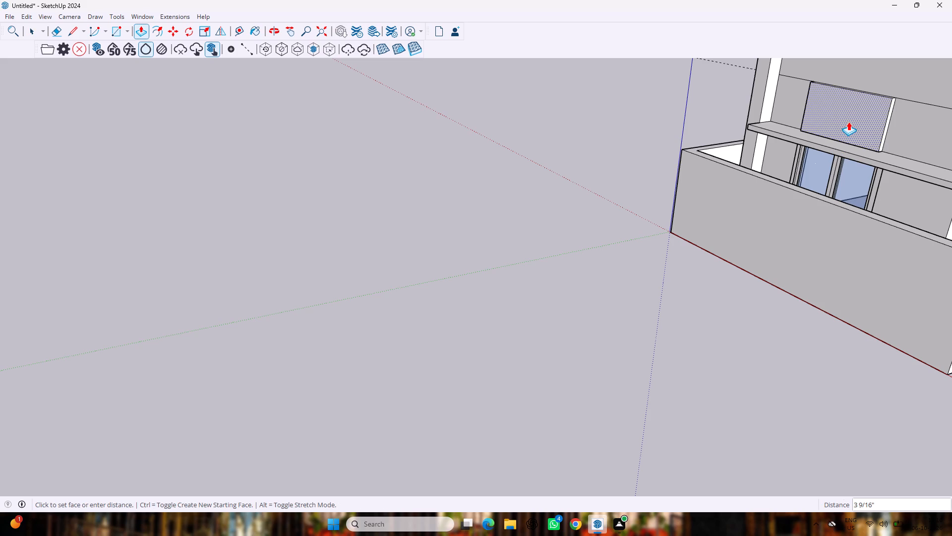
pyautogui.scroll(-4, 851, 126)
pyautogui.moveTo(866, 143); pyautogui.dragTo(938, 147, button='middle')
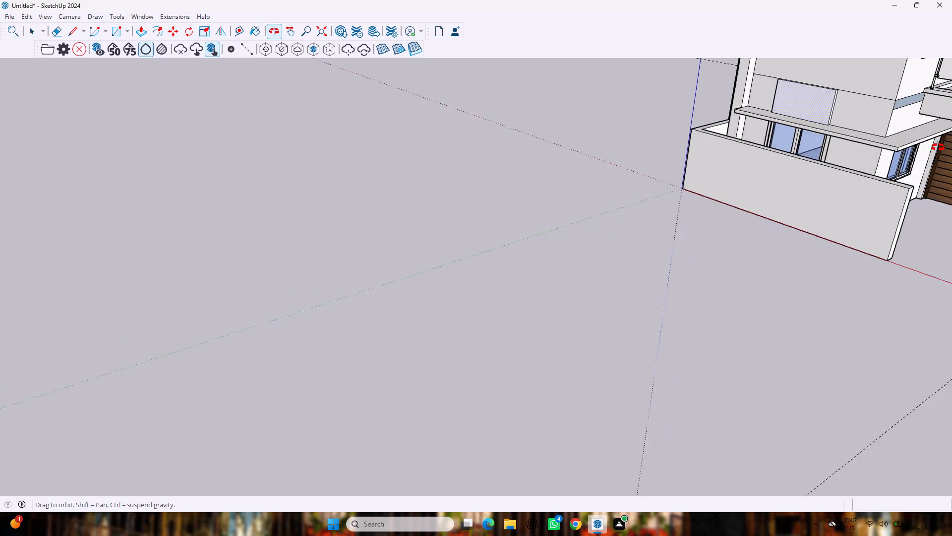
pyautogui.moveTo(938, 147); pyautogui.dragTo(944, 143, button='middle')
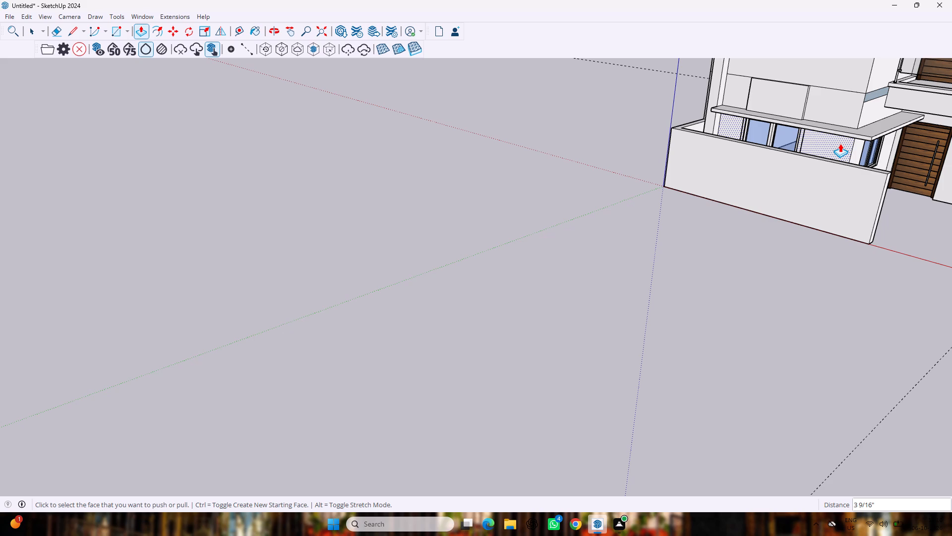
# Widen the raised wall panel about 5 1/16" towards the entrance side by extending its side face.
pyautogui.scroll(8, 827, 96)
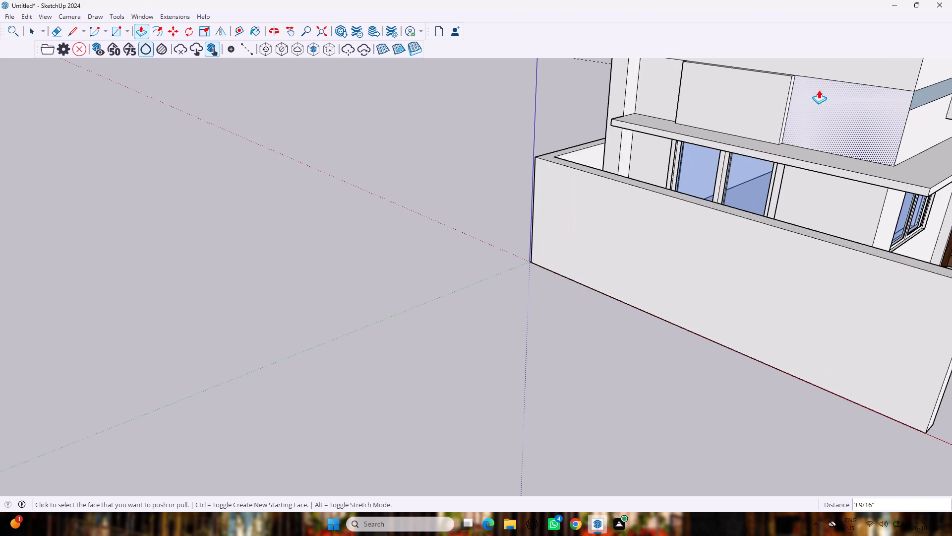
pyautogui.scroll(4, 788, 95)
pyautogui.moveTo(812, 96); pyautogui.dragTo(794, 101, button='middle')
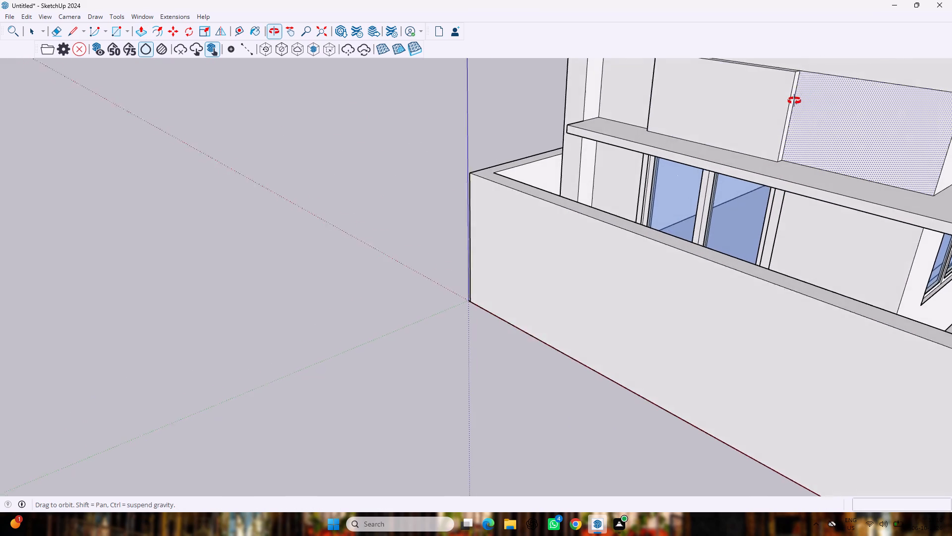
pyautogui.moveTo(794, 101); pyautogui.dragTo(760, 99, button='middle')
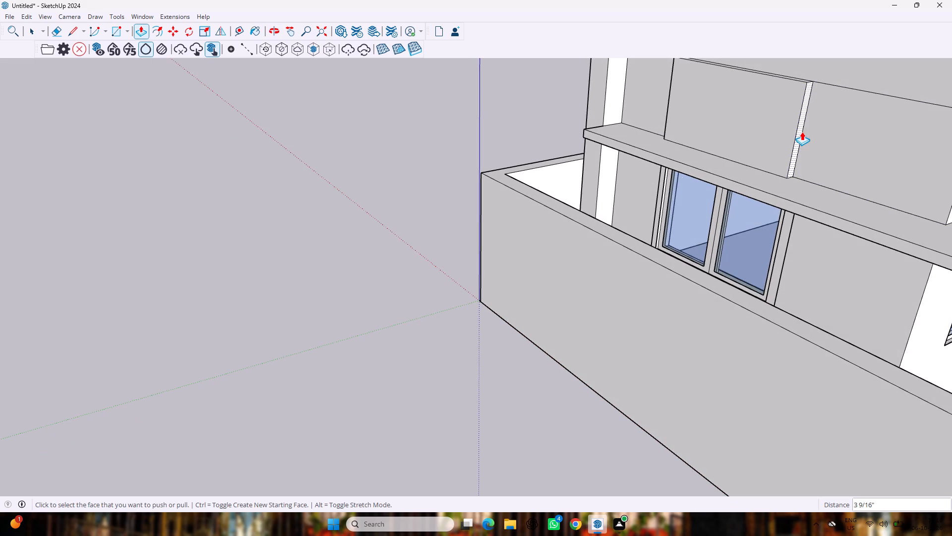
pyautogui.moveTo(802, 131); pyautogui.dragTo(810, 141)
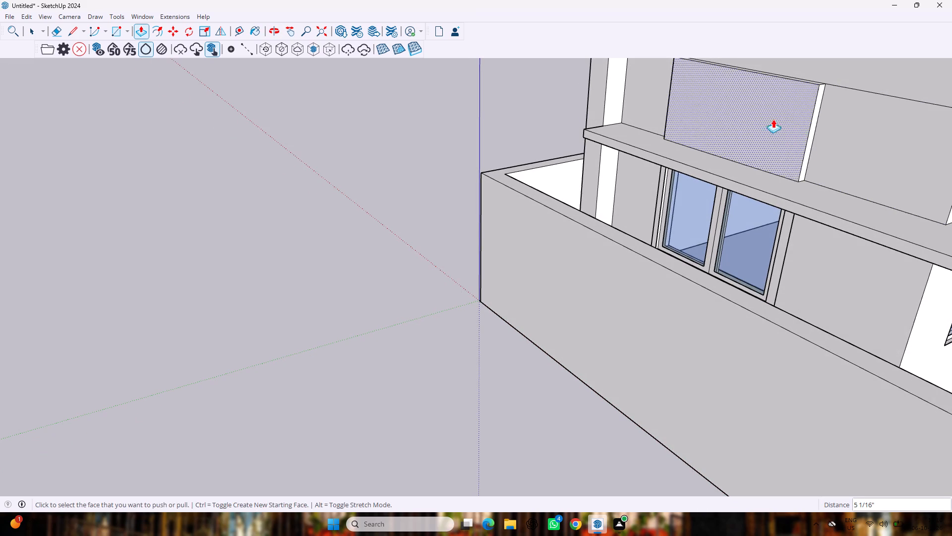
# Widen the raised wall panel about 4 11/16" at its opposite side face, towards the outer side wall.
pyautogui.moveTo(655, 84); pyautogui.dragTo(951, 102, button='middle')
pyautogui.scroll(1, 655, 84)
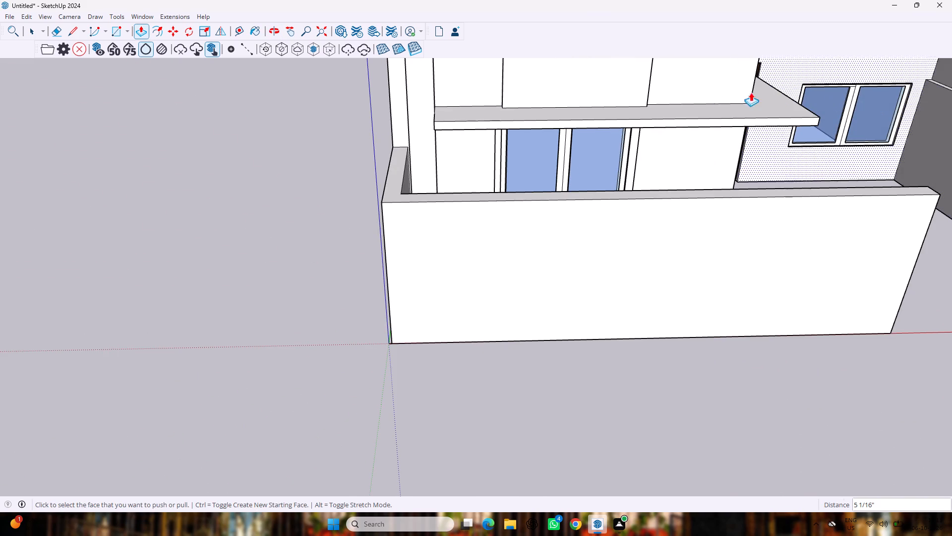
pyautogui.moveTo(464, 79); pyautogui.dragTo(665, 79, button='middle')
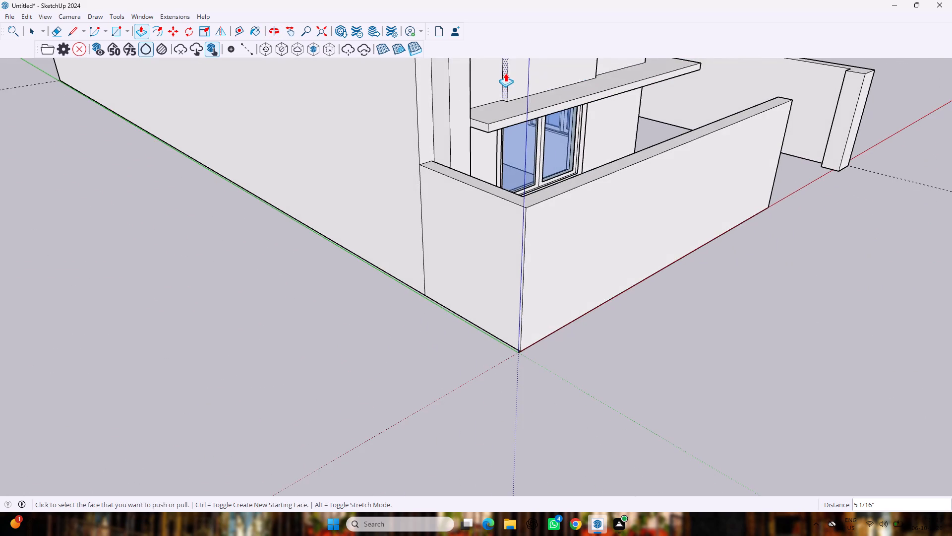
pyautogui.scroll(3, 505, 73)
pyautogui.moveTo(505, 81); pyautogui.dragTo(503, 94)
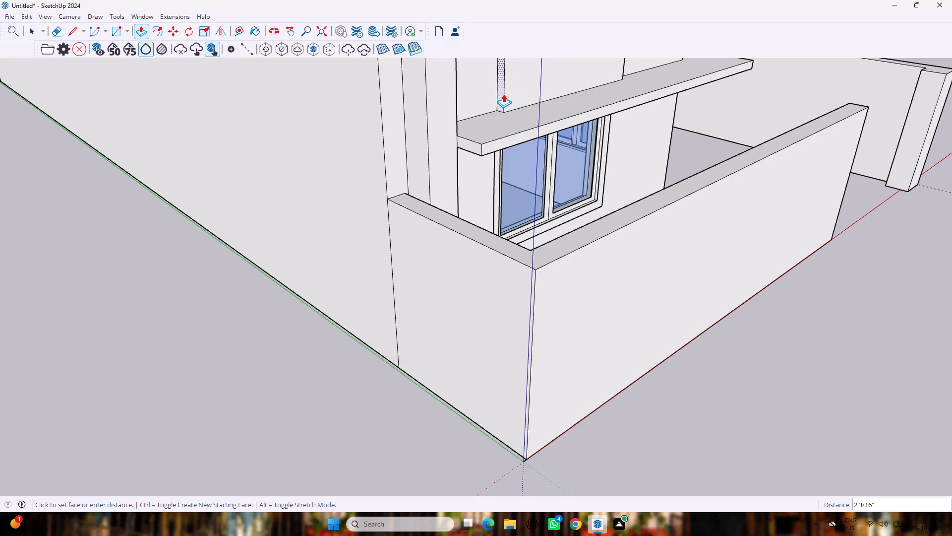
pyautogui.moveTo(503, 94); pyautogui.dragTo(499, 98)
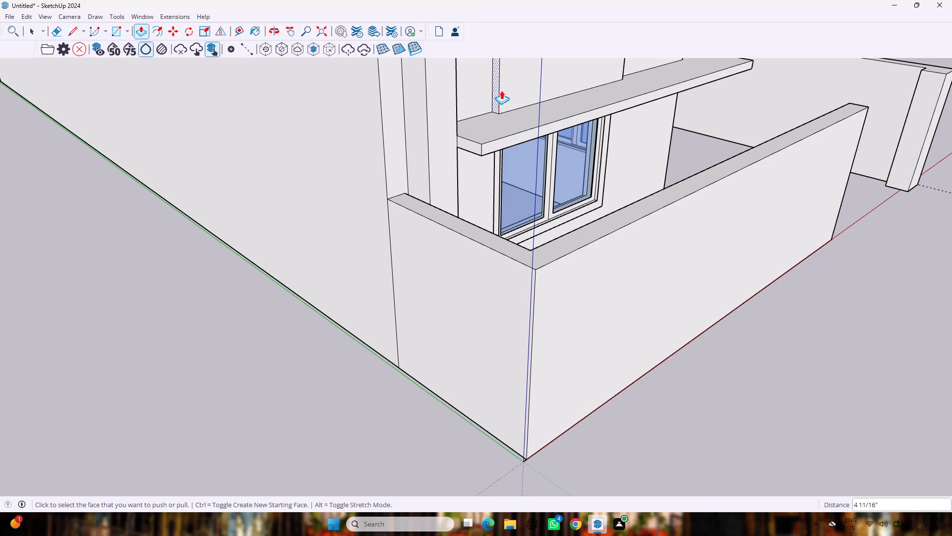
# Erase the two short vertical lines between the lower window frame's top corners and the ledge's underside.
pyautogui.moveTo(671, 129); pyautogui.dragTo(557, 81, button='middle')
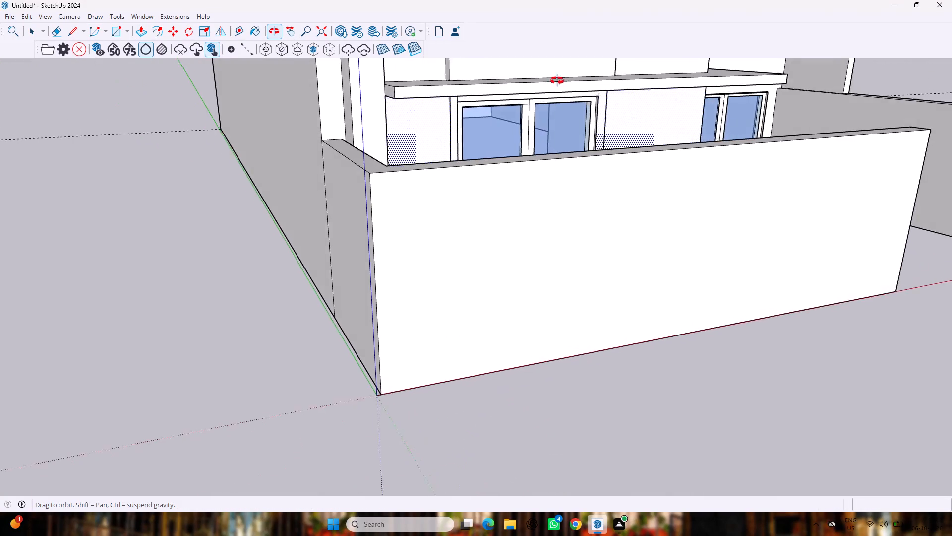
pyautogui.moveTo(557, 81); pyautogui.dragTo(550, 84, button='middle')
pyautogui.scroll(-3, 552, 84)
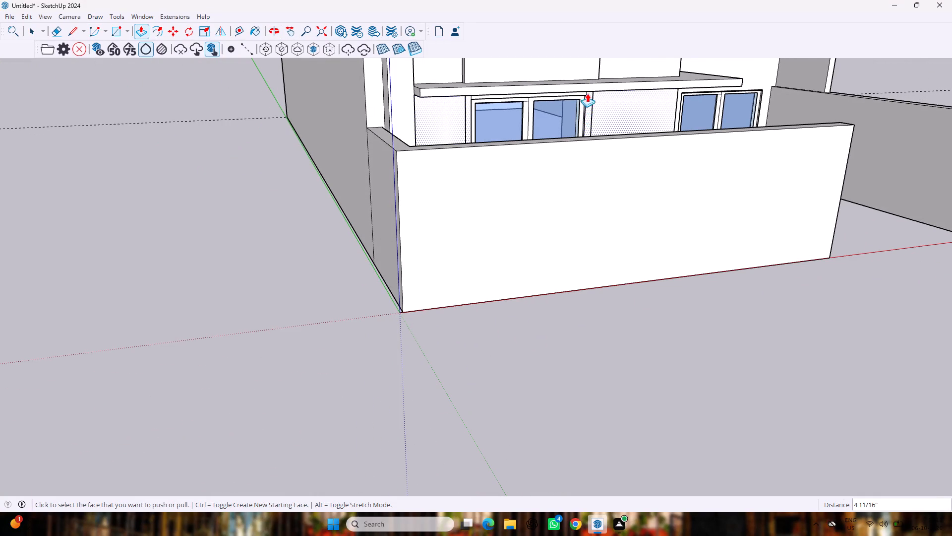
pyautogui.scroll(8, 584, 89)
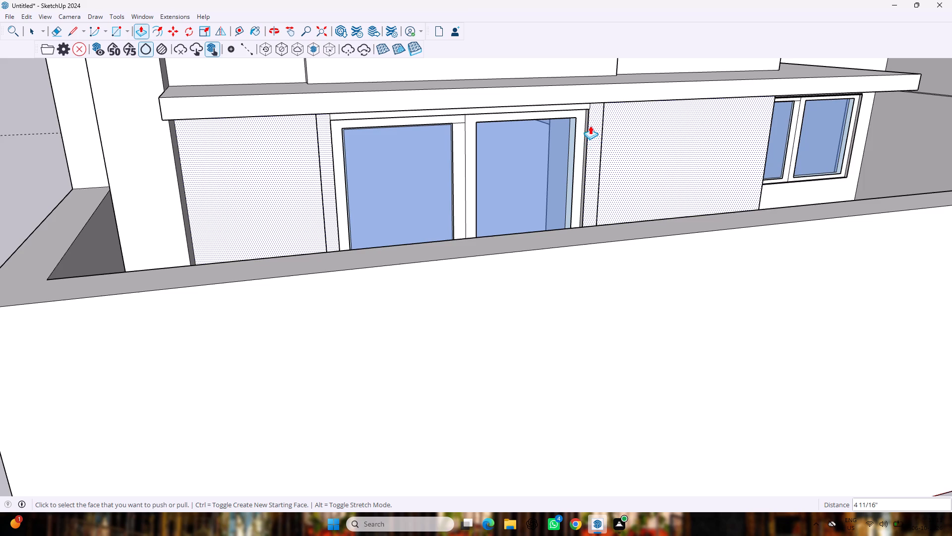
pyautogui.scroll(4, 585, 115)
pyautogui.press('space')
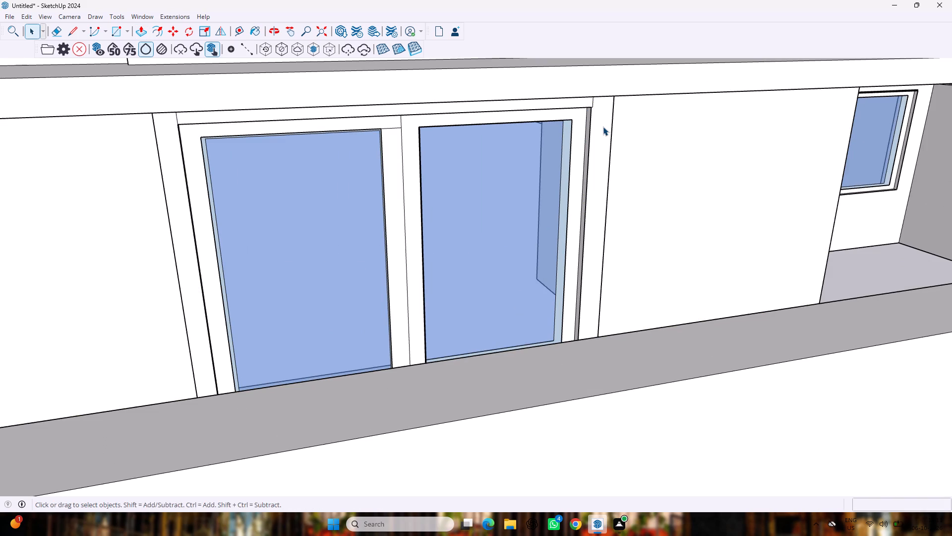
pyautogui.press('e')
pyautogui.scroll(4, 604, 97)
pyautogui.scroll(1, 610, 141)
pyautogui.moveTo(610, 141); pyautogui.dragTo(600, 77, button='middle')
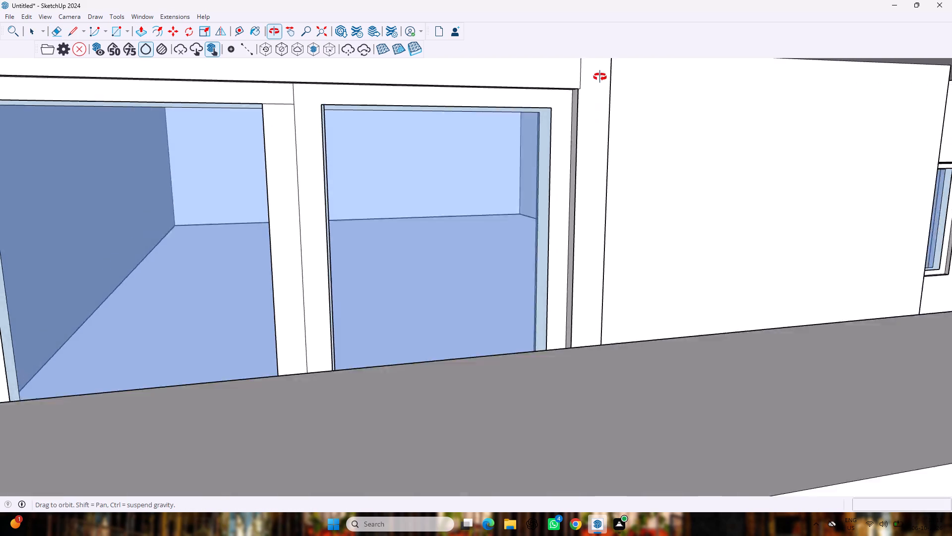
pyautogui.moveTo(600, 77); pyautogui.dragTo(596, 68, button='middle')
pyautogui.scroll(-19, 579, 64)
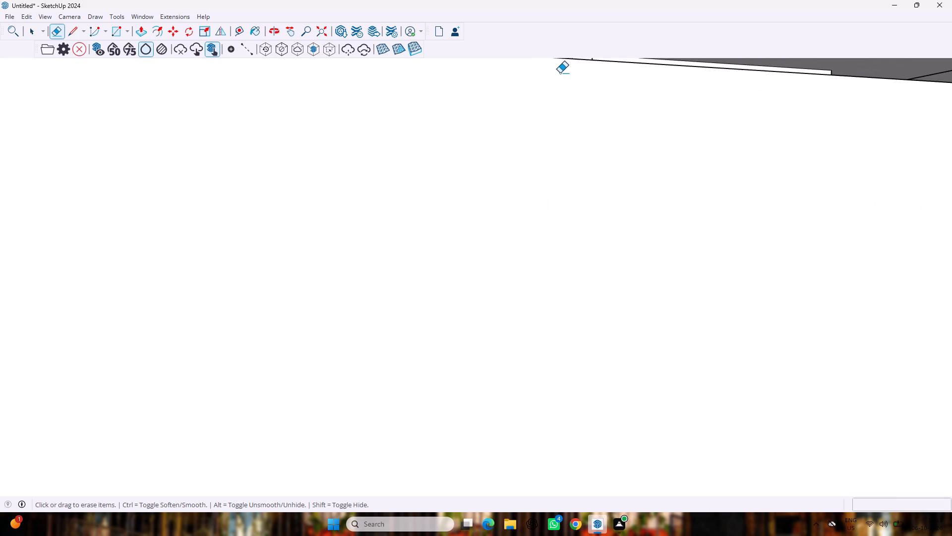
pyautogui.scroll(-17, 560, 73)
pyautogui.moveTo(569, 95); pyautogui.dragTo(572, 134, button='middle')
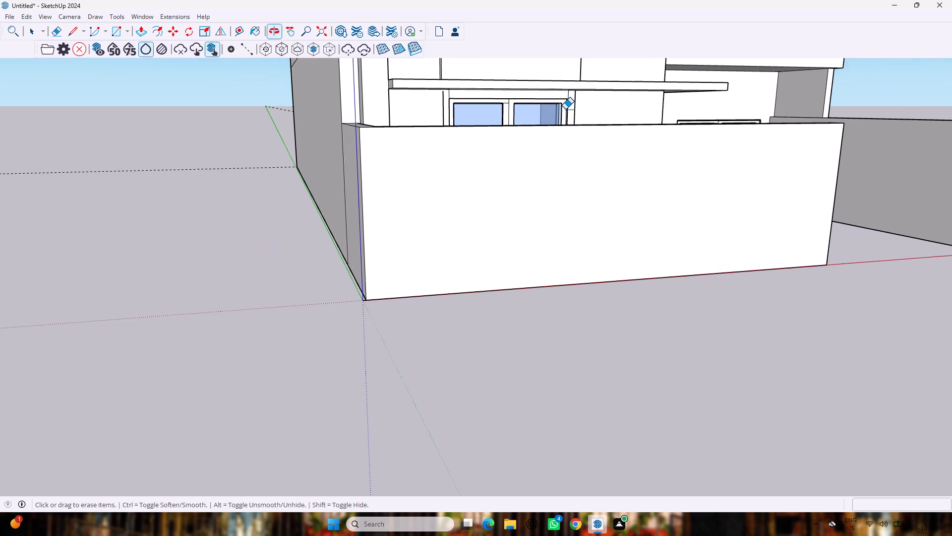
pyautogui.scroll(11, 564, 96)
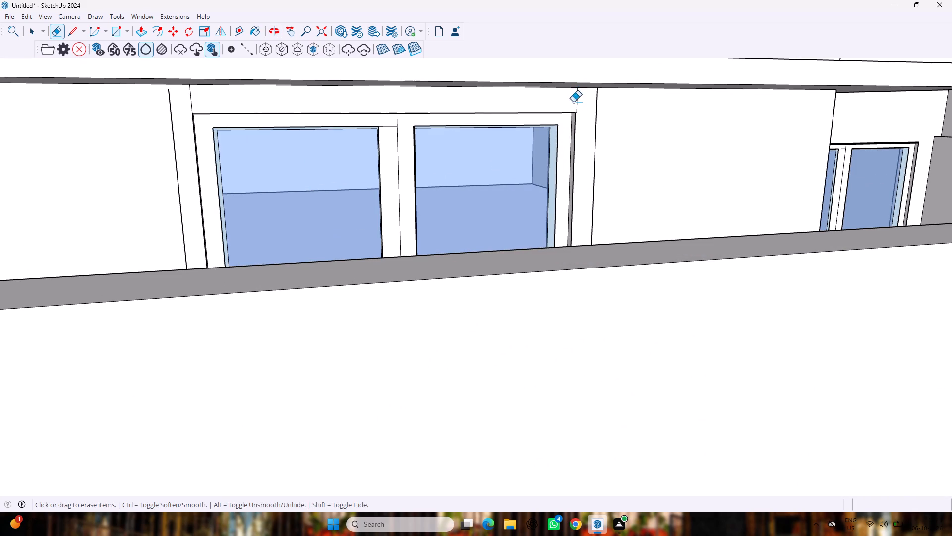
pyautogui.moveTo(573, 101); pyautogui.dragTo(579, 104)
pyautogui.moveTo(189, 102); pyautogui.dragTo(210, 101)
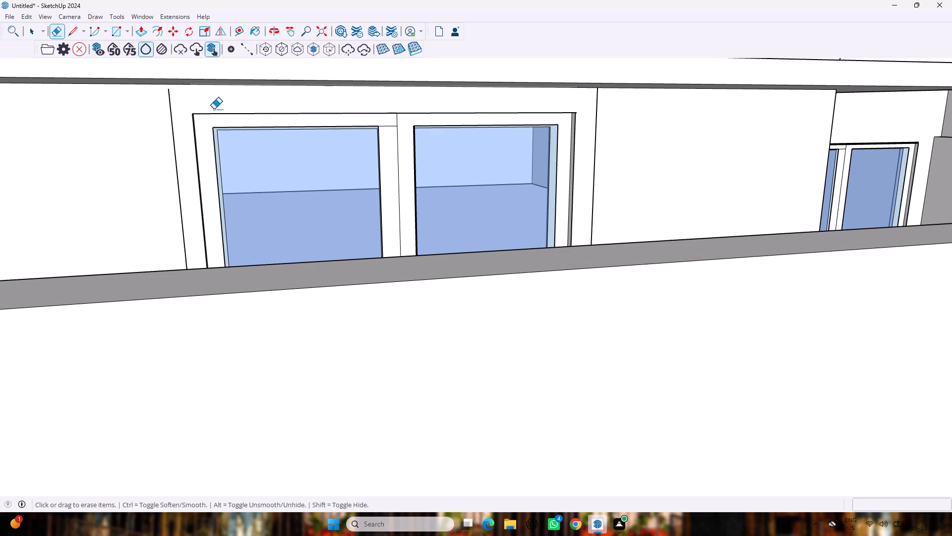
# Close the 11/16" gap between the window border's vertical line and the ledge's underside.
pyautogui.press('l')
pyautogui.scroll(4, 189, 97)
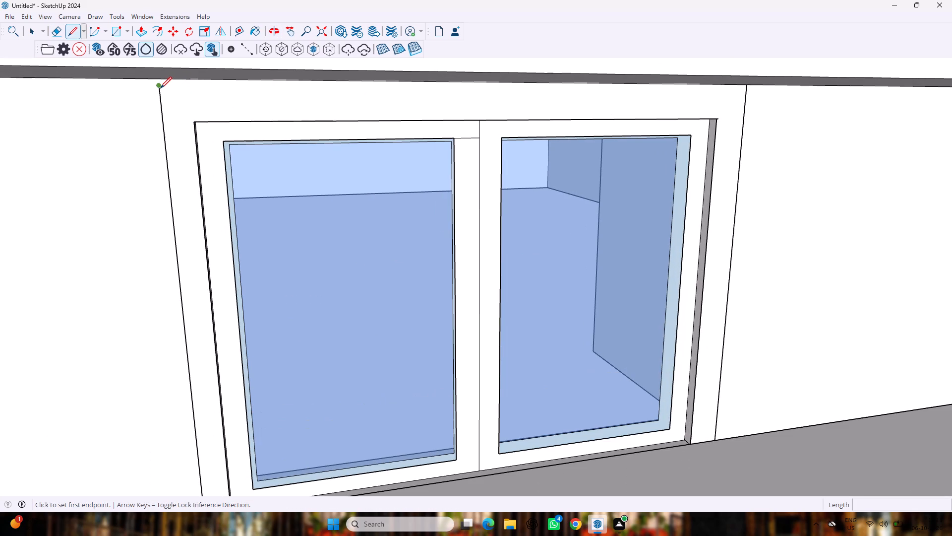
pyautogui.click(161, 87)
pyautogui.click(161, 77)
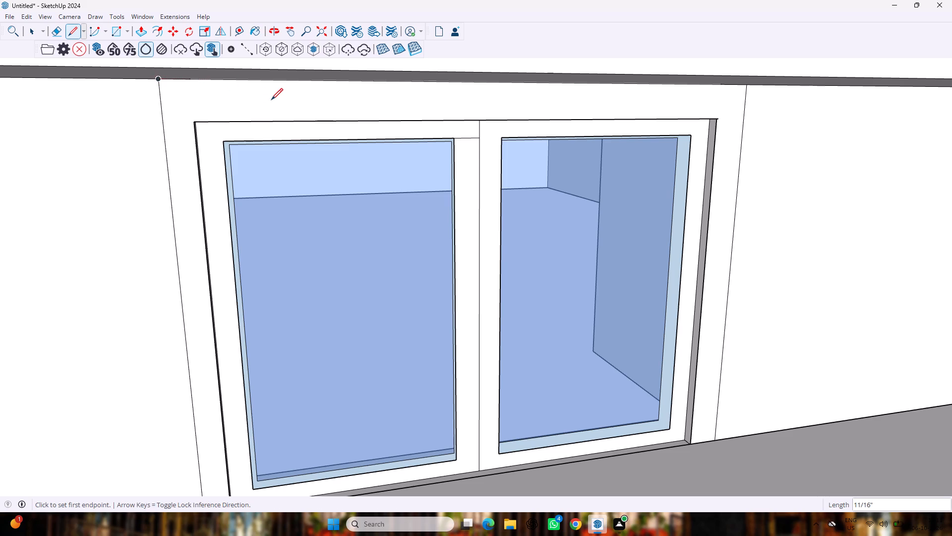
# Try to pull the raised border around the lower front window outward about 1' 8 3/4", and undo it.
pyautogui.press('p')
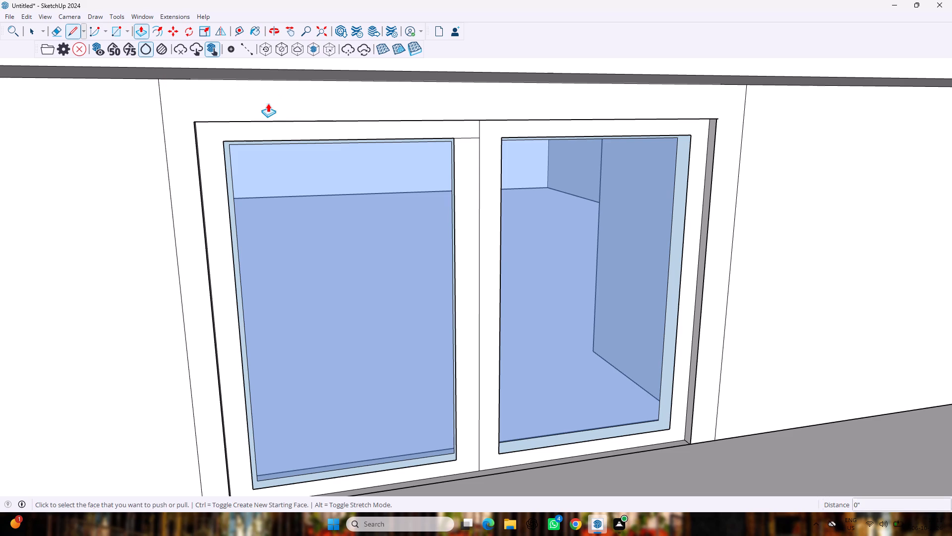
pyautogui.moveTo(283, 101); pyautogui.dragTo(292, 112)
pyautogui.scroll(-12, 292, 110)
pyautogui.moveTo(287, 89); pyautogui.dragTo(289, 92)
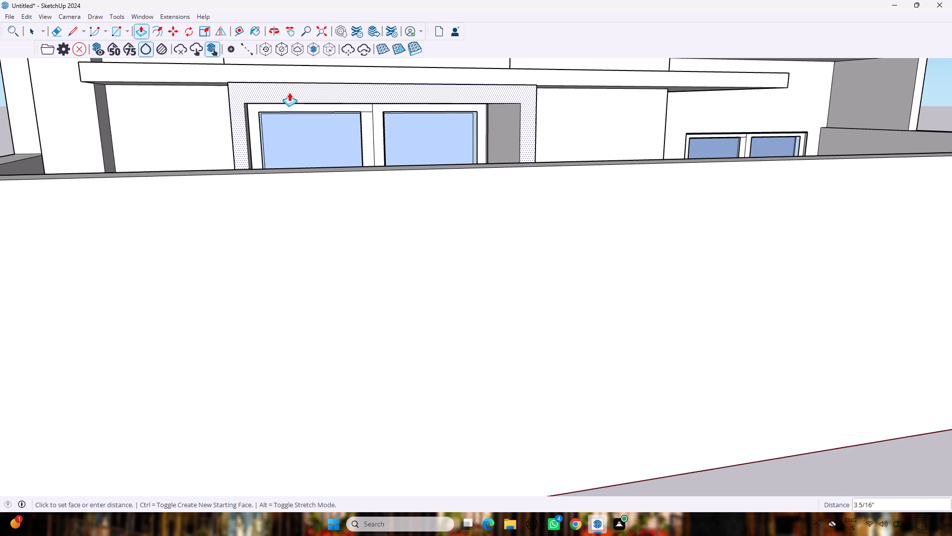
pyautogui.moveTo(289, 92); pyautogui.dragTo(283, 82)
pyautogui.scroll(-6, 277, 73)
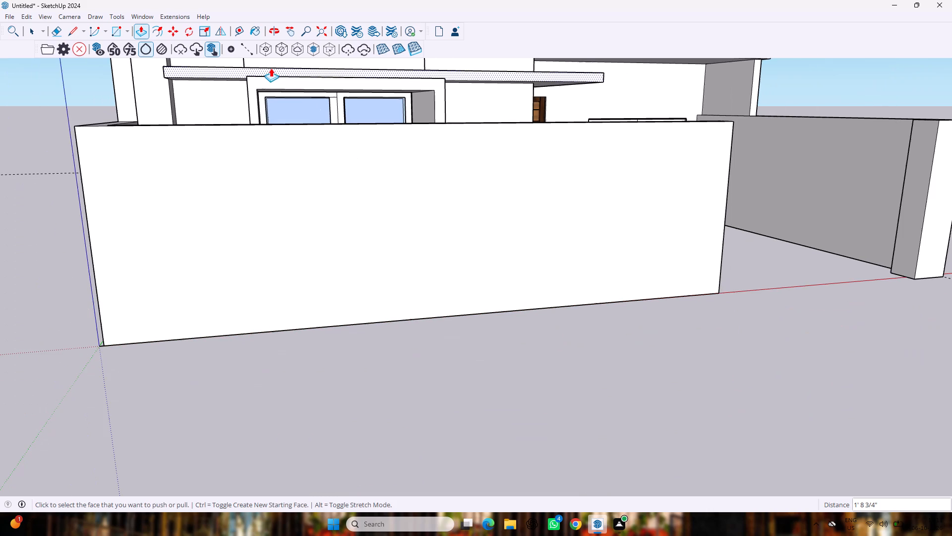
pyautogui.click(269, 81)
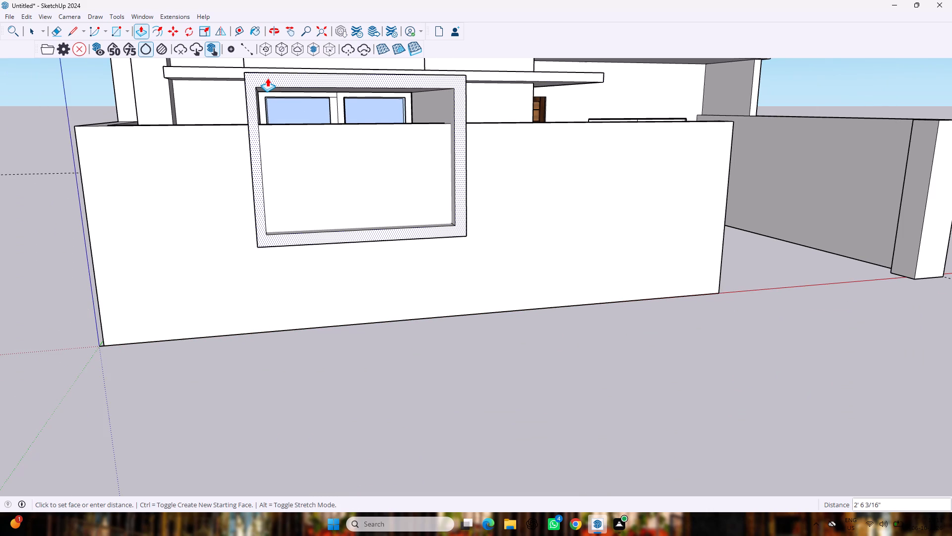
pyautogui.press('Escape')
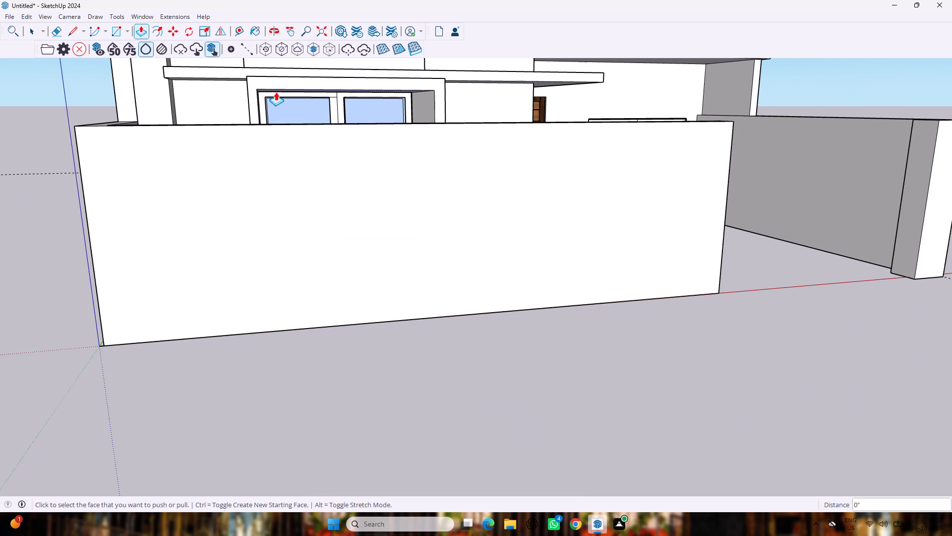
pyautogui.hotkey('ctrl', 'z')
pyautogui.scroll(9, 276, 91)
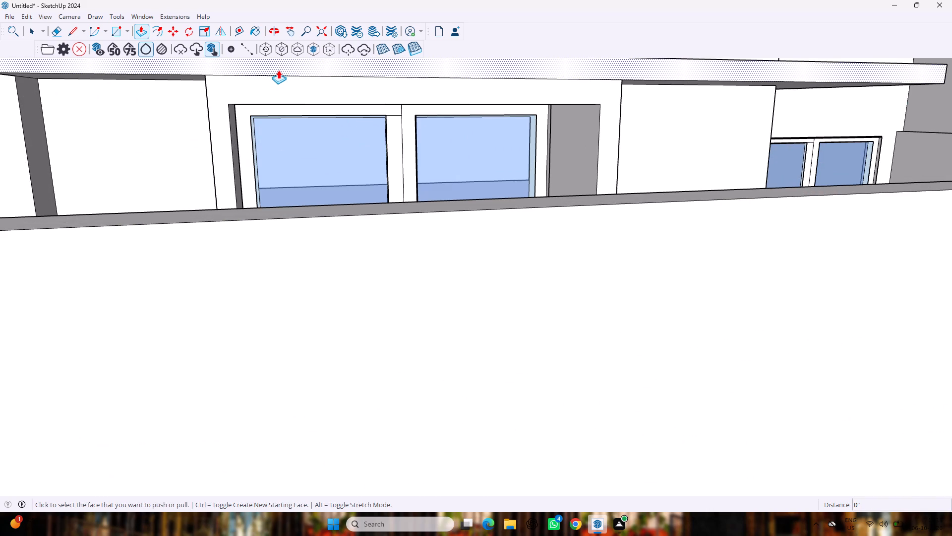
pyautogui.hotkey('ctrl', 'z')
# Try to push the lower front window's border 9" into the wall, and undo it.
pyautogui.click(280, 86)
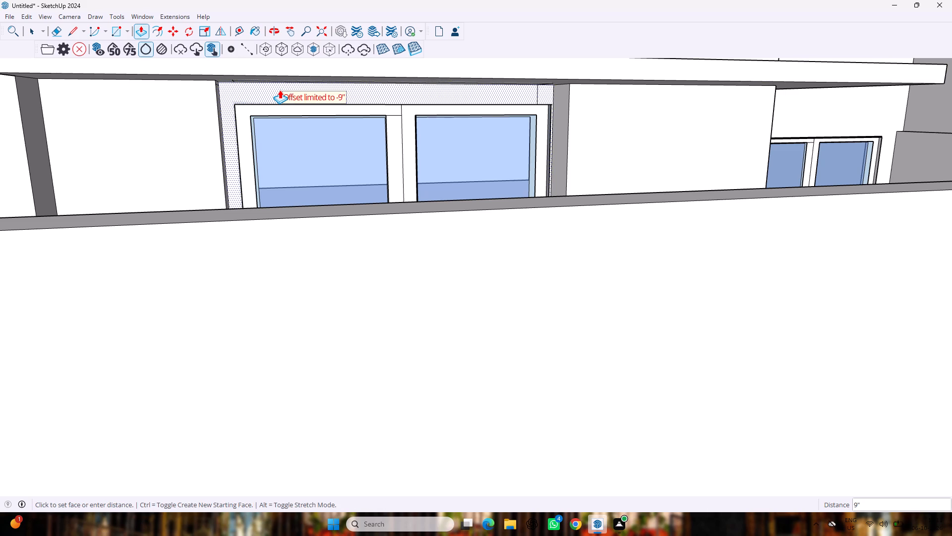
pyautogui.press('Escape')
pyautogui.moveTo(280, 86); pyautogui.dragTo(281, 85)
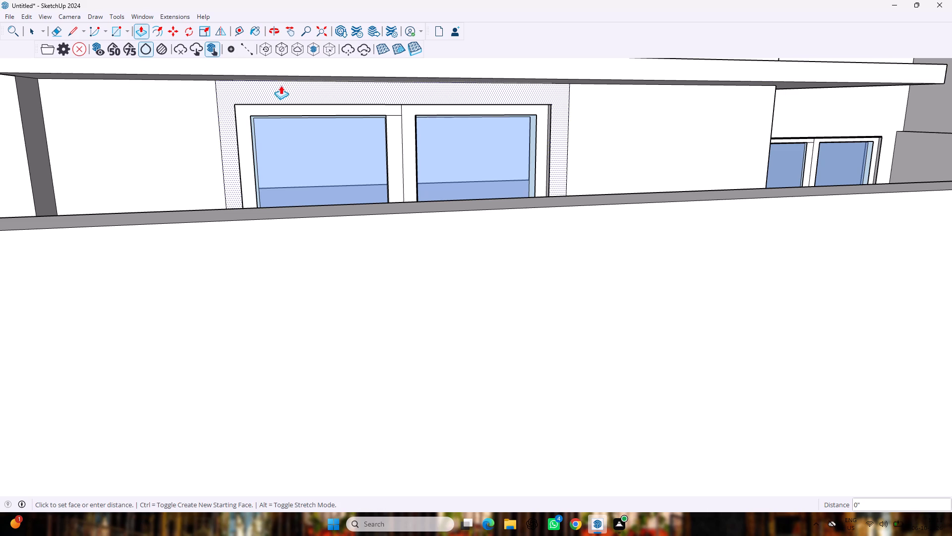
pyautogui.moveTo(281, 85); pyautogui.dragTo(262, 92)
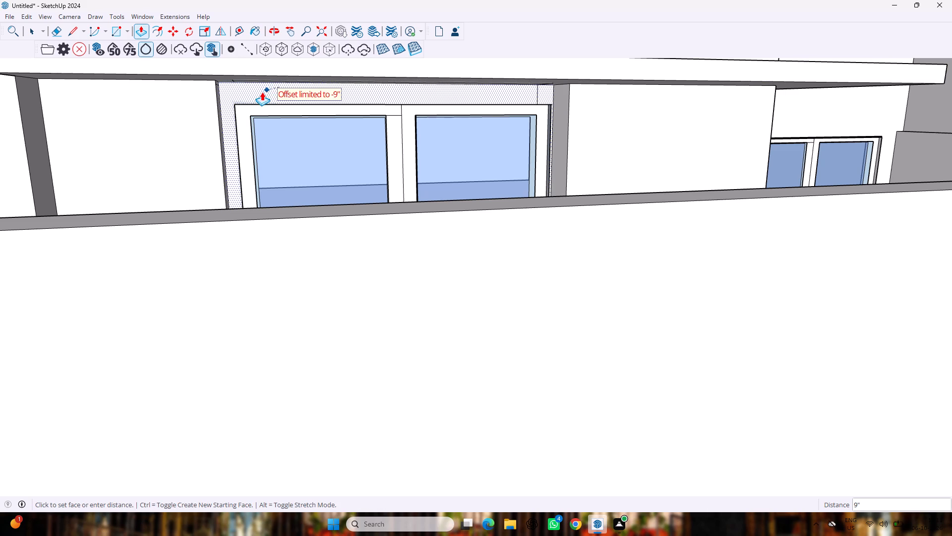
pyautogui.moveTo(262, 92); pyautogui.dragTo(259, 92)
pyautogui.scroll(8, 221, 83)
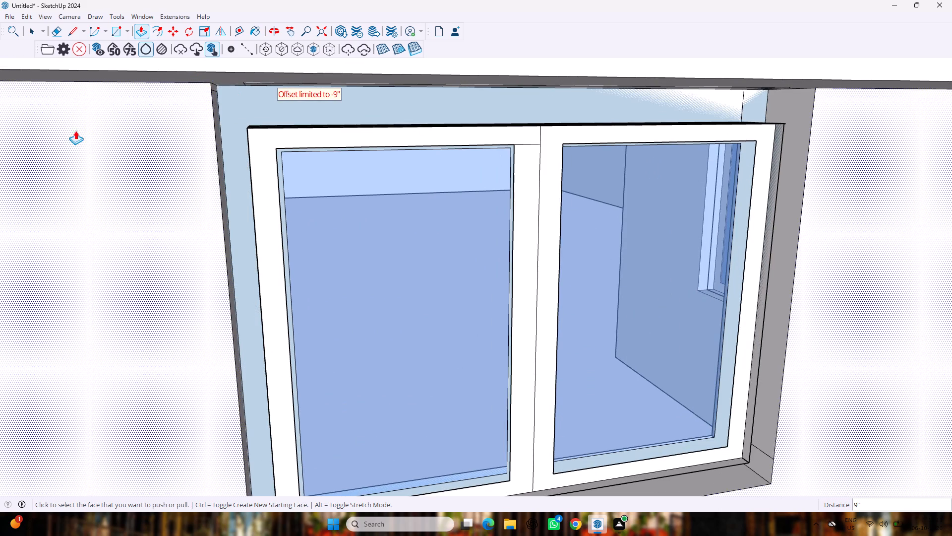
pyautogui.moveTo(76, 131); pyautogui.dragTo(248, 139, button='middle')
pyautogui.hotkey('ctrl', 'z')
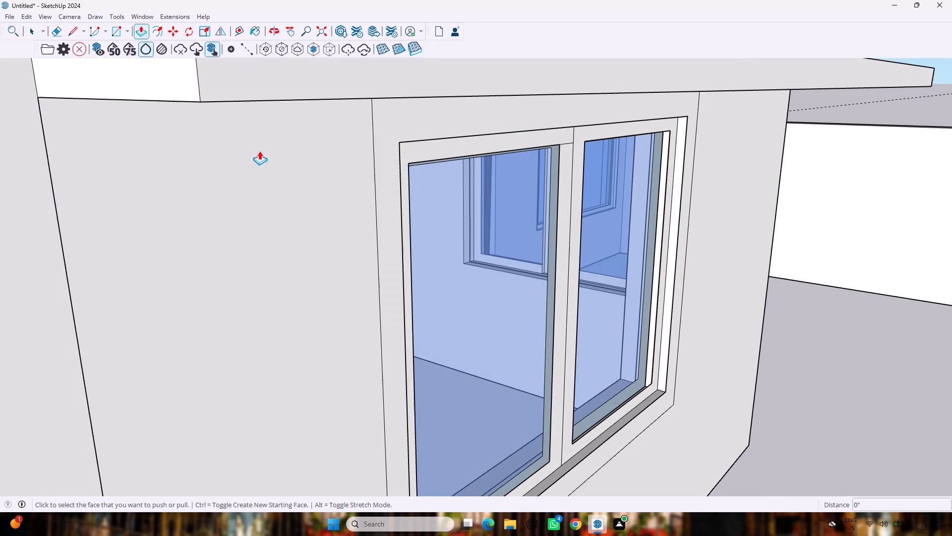
# Pull the border face around the lower front window outward about 2 1/2".
pyautogui.moveTo(394, 123); pyautogui.dragTo(415, 129)
pyautogui.moveTo(410, 126); pyautogui.dragTo(329, 129, button='middle')
pyautogui.scroll(-8, 308, 99)
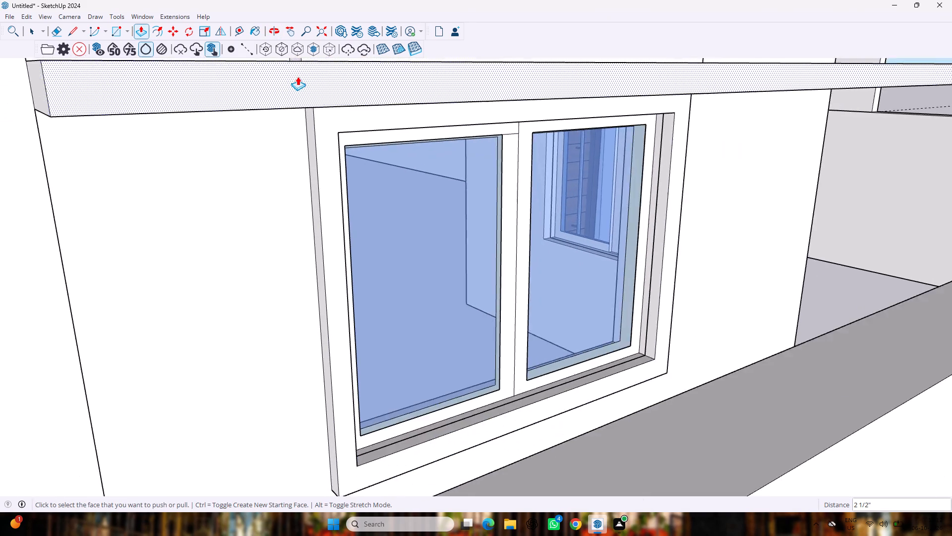
pyautogui.scroll(-7, 297, 76)
pyautogui.moveTo(305, 93); pyautogui.dragTo(236, 115, button='middle')
pyautogui.scroll(-8, 241, 120)
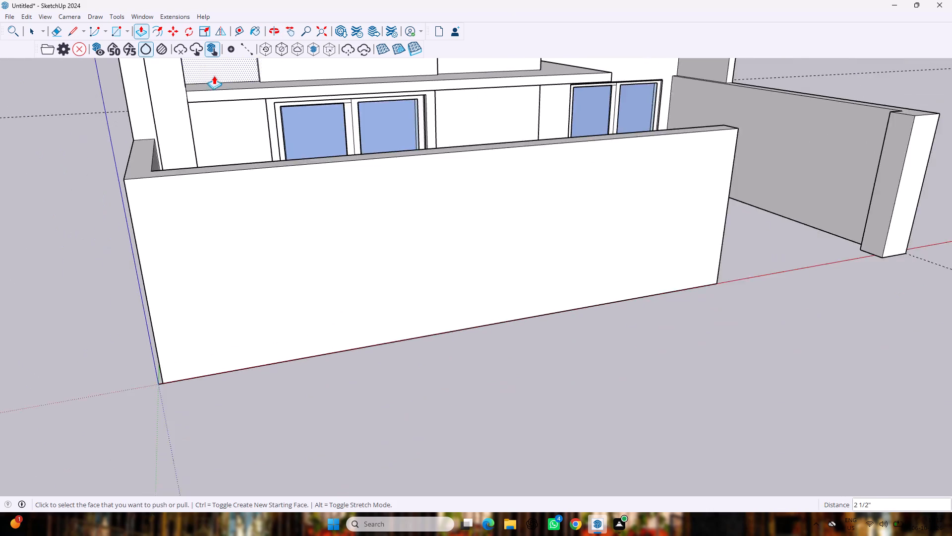
pyautogui.scroll(-4, 214, 75)
pyautogui.press('space')
# Examine the house's front facade and boundary walls from several angles and distances.
pyautogui.scroll(-7, 463, 179)
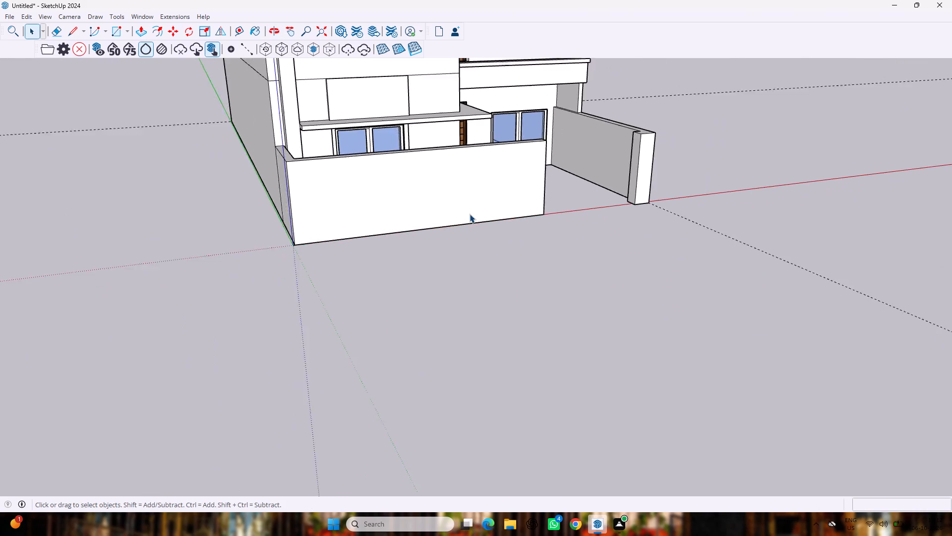
pyautogui.scroll(-1, 470, 214)
pyautogui.moveTo(586, 230); pyautogui.dragTo(582, 297, button='middle')
pyautogui.scroll(-1, 570, 280)
pyautogui.scroll(5, 344, 113)
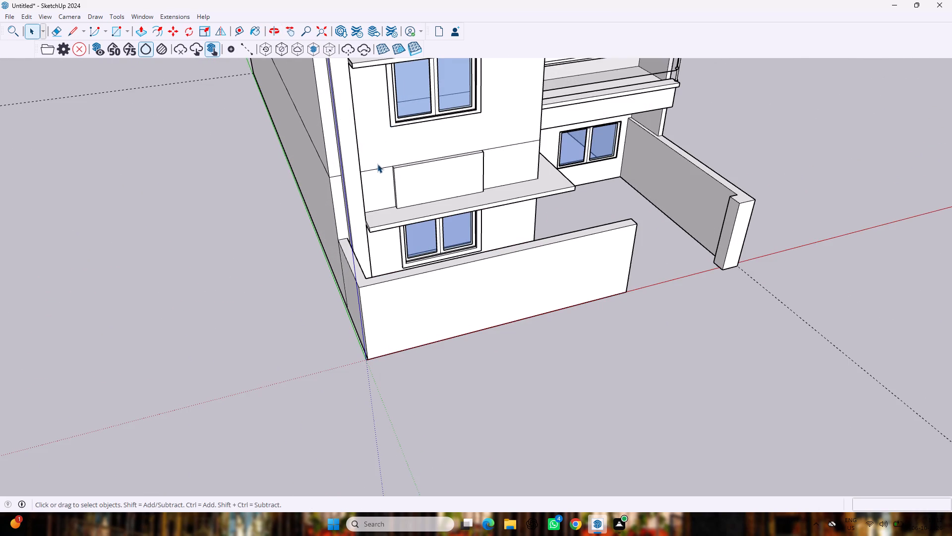
pyautogui.scroll(3, 377, 162)
pyautogui.moveTo(381, 153); pyautogui.dragTo(296, 102, button='middle')
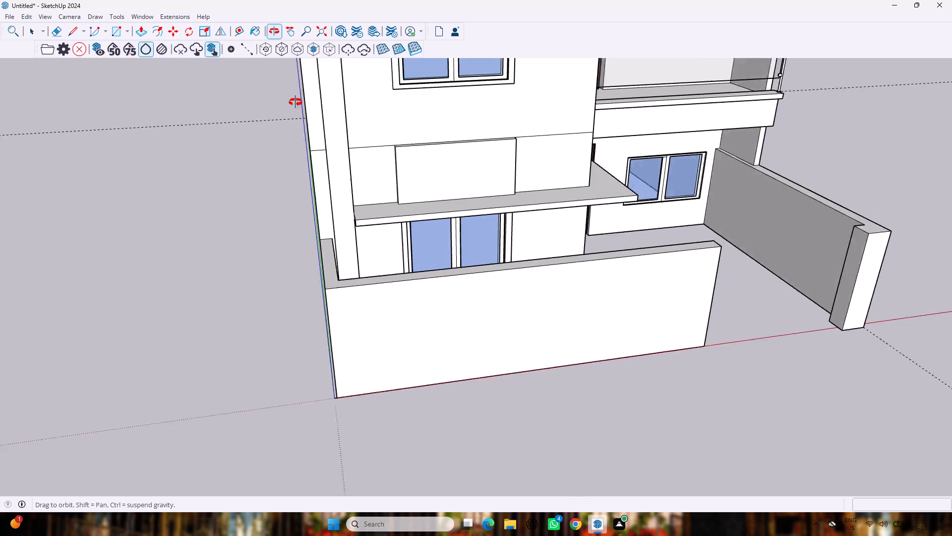
pyautogui.moveTo(296, 102); pyautogui.dragTo(192, 103, button='middle')
pyautogui.scroll(-19, 190, 112)
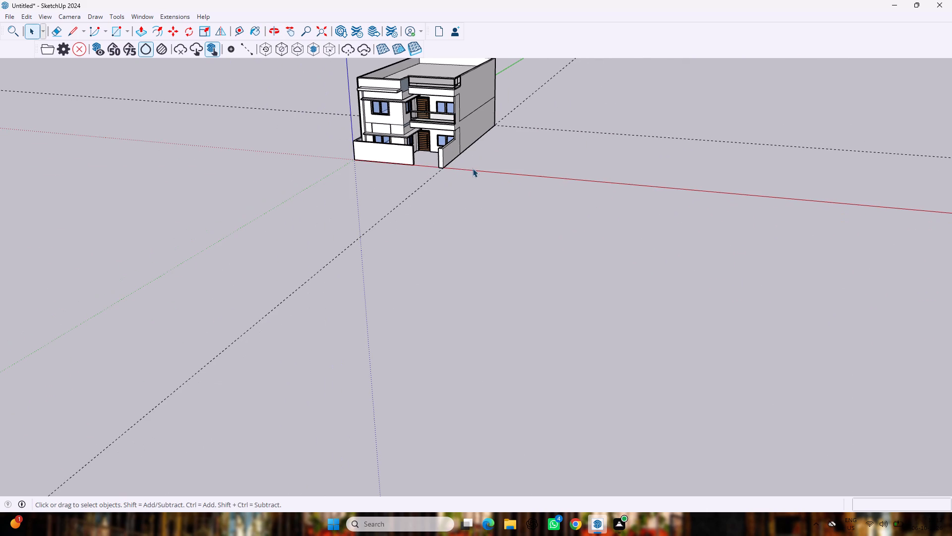
pyautogui.scroll(7, 383, 78)
pyautogui.moveTo(440, 179); pyautogui.dragTo(447, 165, button='middle')
pyautogui.scroll(1, 440, 179)
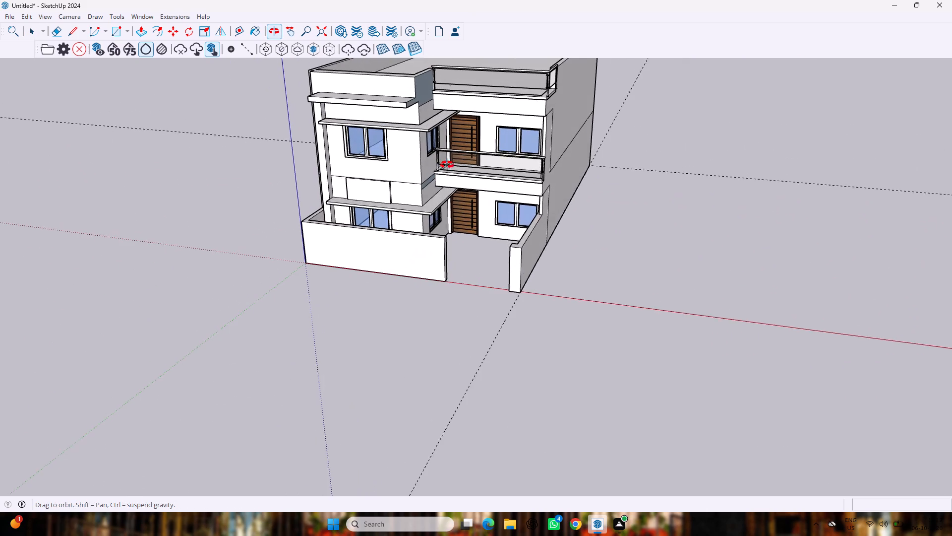
pyautogui.moveTo(447, 165); pyautogui.dragTo(486, 161, button='middle')
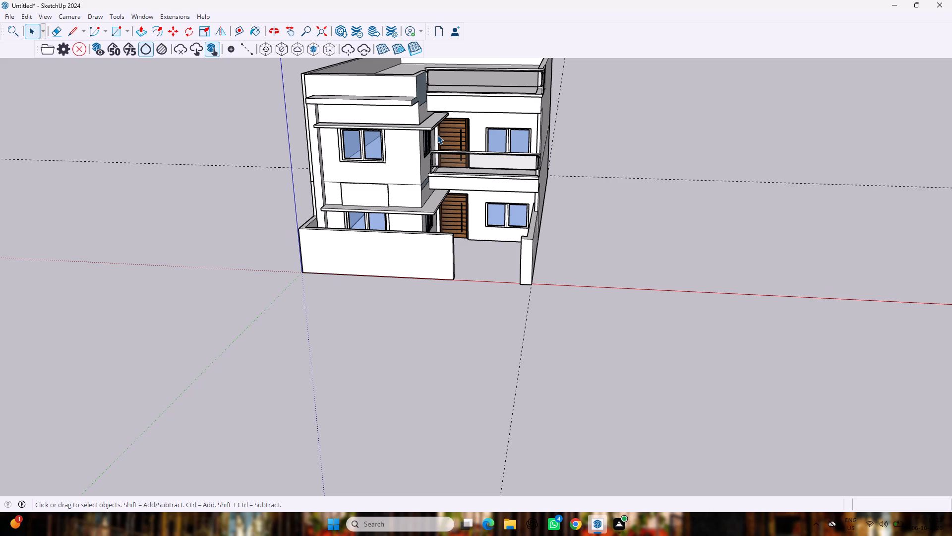
# Draw a rectangle of about 19' 11" by 6' over the front boundary wall's outer face.
pyautogui.press('r')
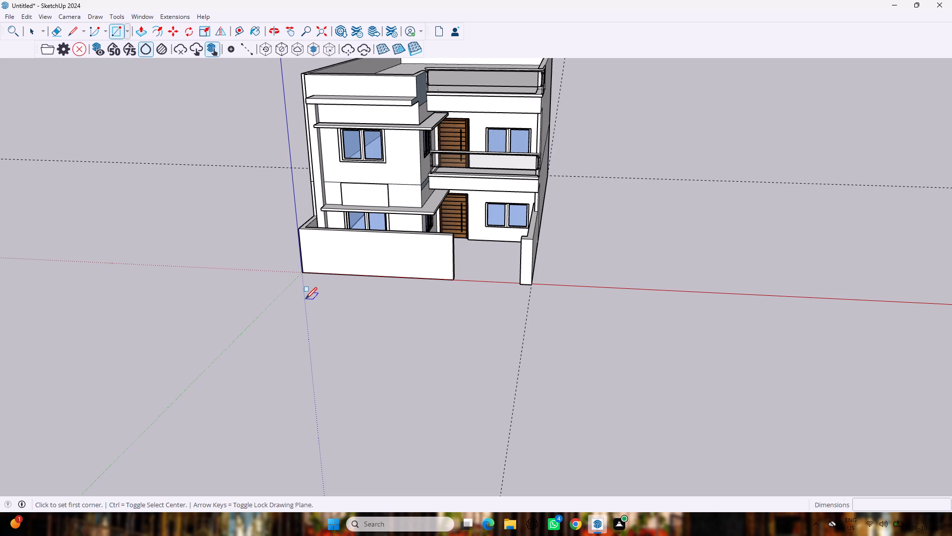
pyautogui.scroll(2, 307, 304)
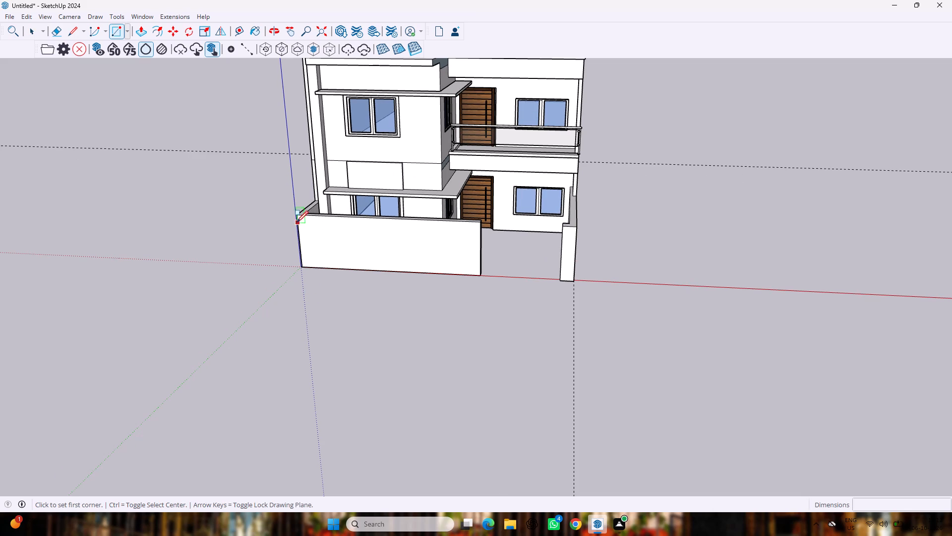
pyautogui.click(297, 218)
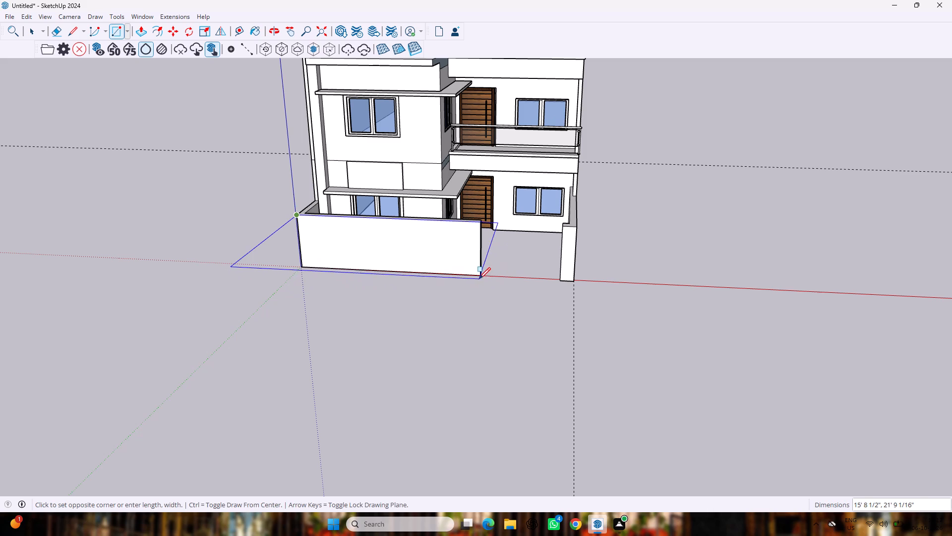
pyautogui.click(479, 271)
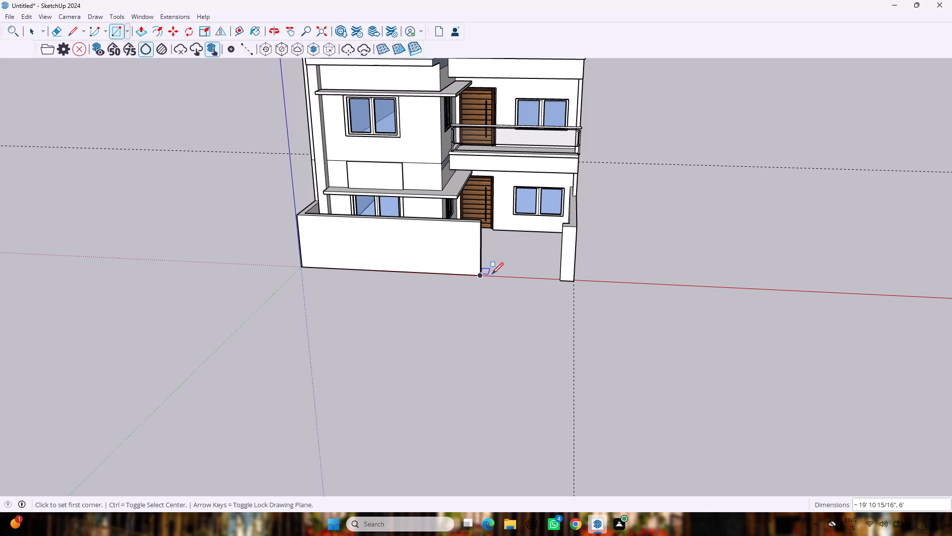
# Offset the outline of the front boundary wall's outer face inward by 1'.
pyautogui.press('f')
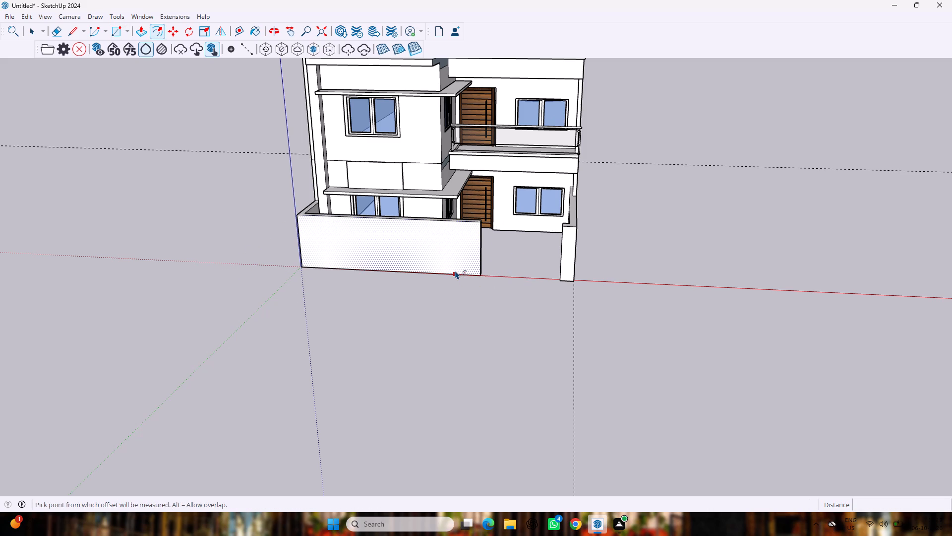
pyautogui.click(455, 270)
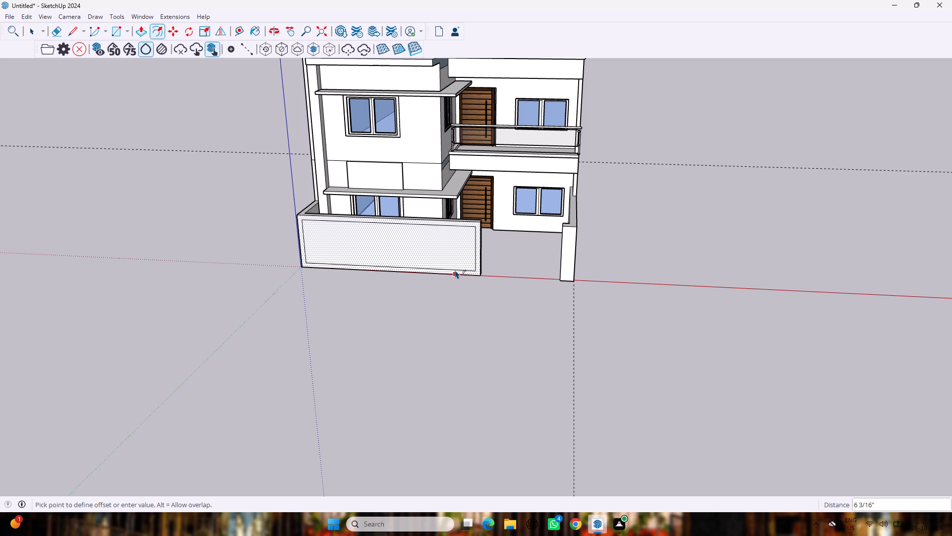
pyautogui.write("1'")
pyautogui.press('Return')
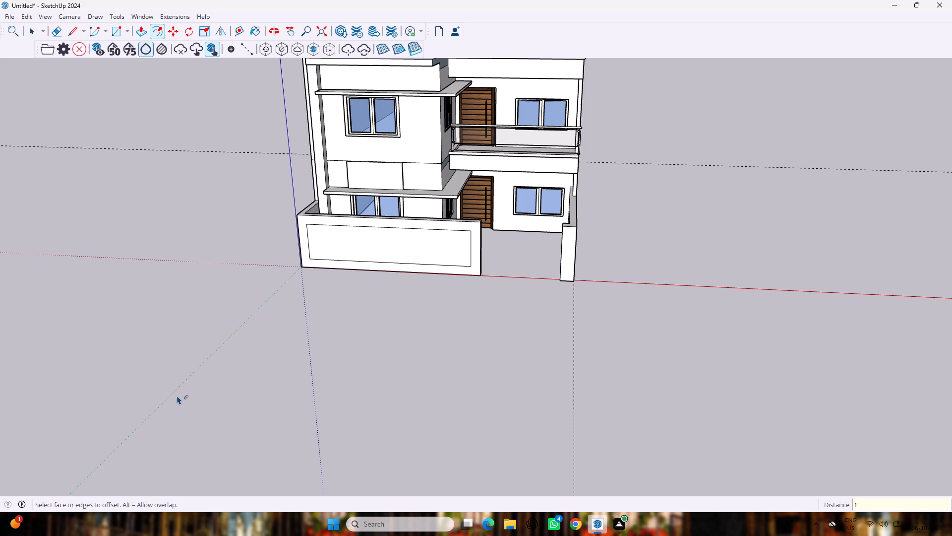
pyautogui.press('space')
# Draw a 1' vertical line from the offset outline's lower edge to the wall's base, near the gate opening.
pyautogui.press('l')
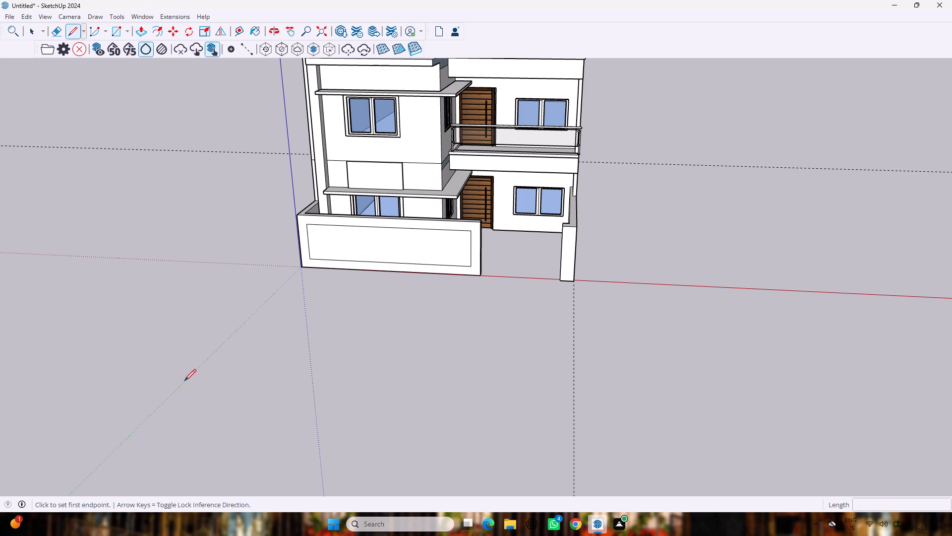
pyautogui.click(446, 266)
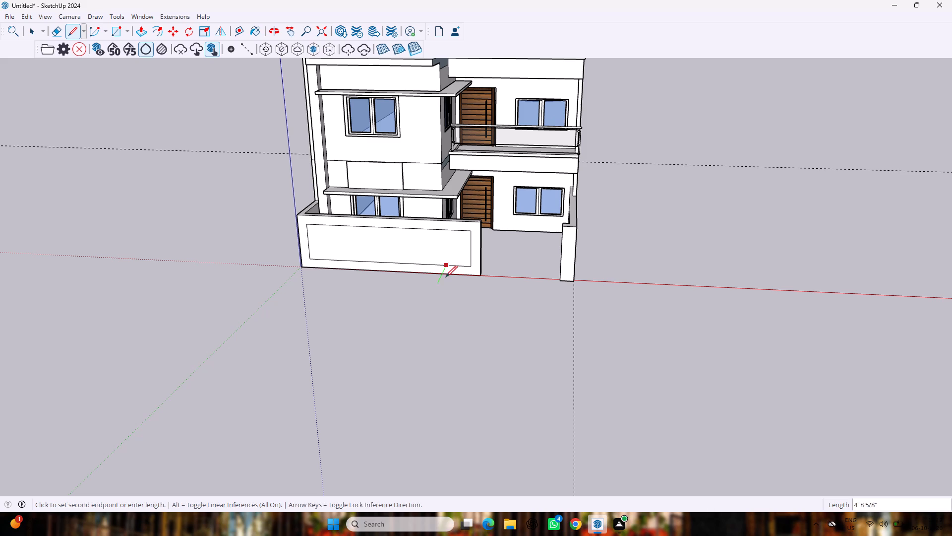
pyautogui.click(446, 273)
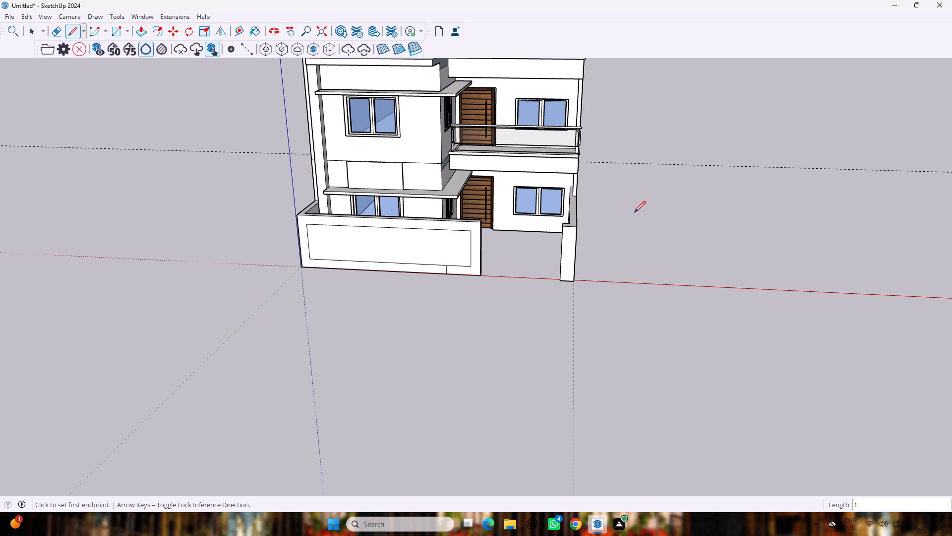
pyautogui.press('space')
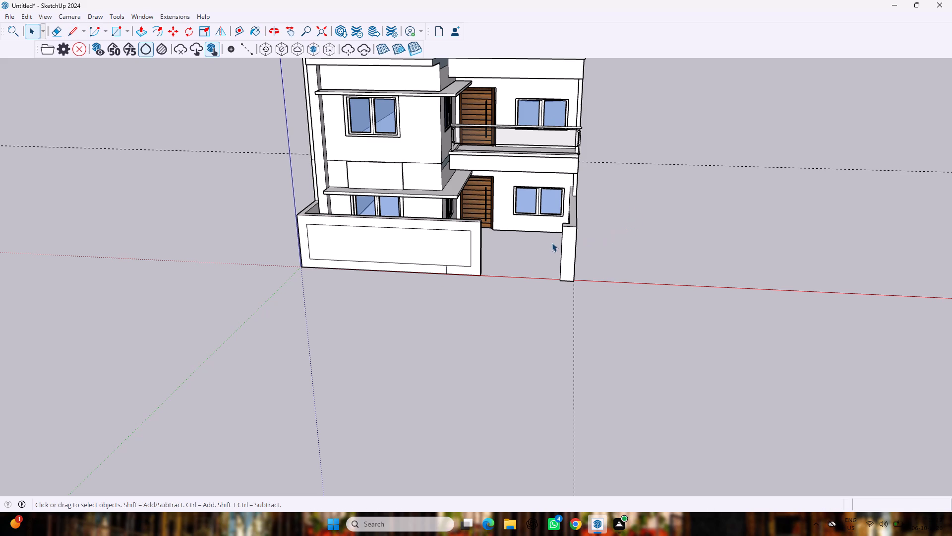
# Erase the offset outline's lower segment beyond the short vertical line and its vertical side nearest the gate opening.
pyautogui.press('e')
pyautogui.moveTo(461, 268); pyautogui.dragTo(463, 272)
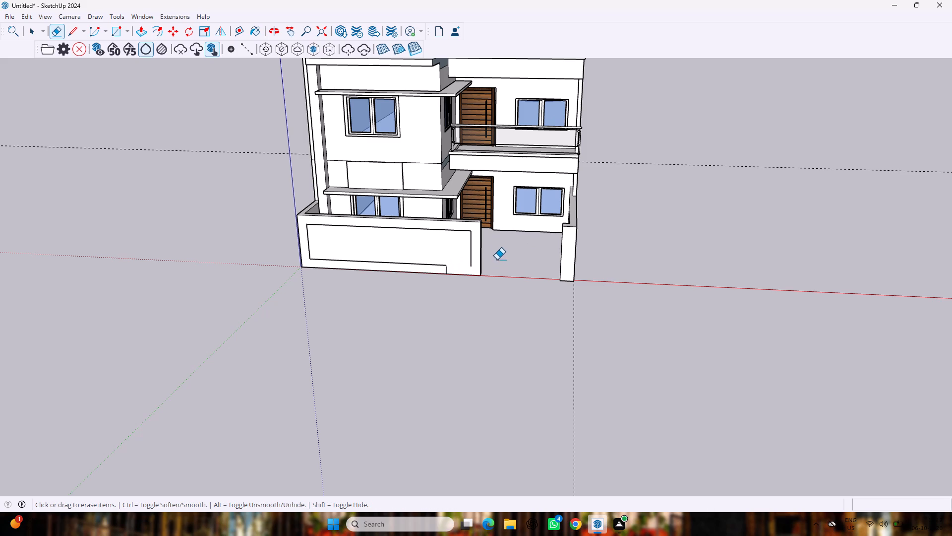
pyautogui.moveTo(465, 246); pyautogui.dragTo(482, 254)
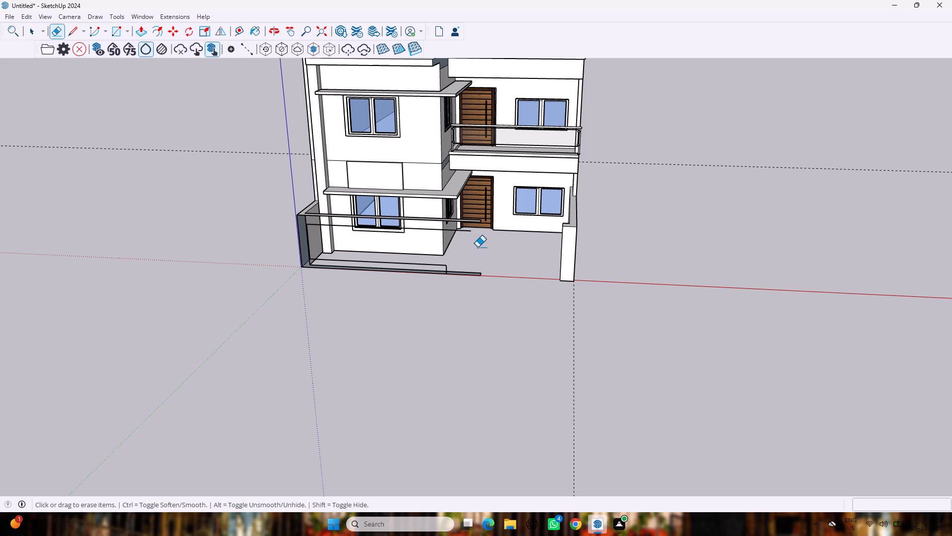
pyautogui.hotkey('ctrl', 'z')
pyautogui.moveTo(467, 250); pyautogui.dragTo(476, 259)
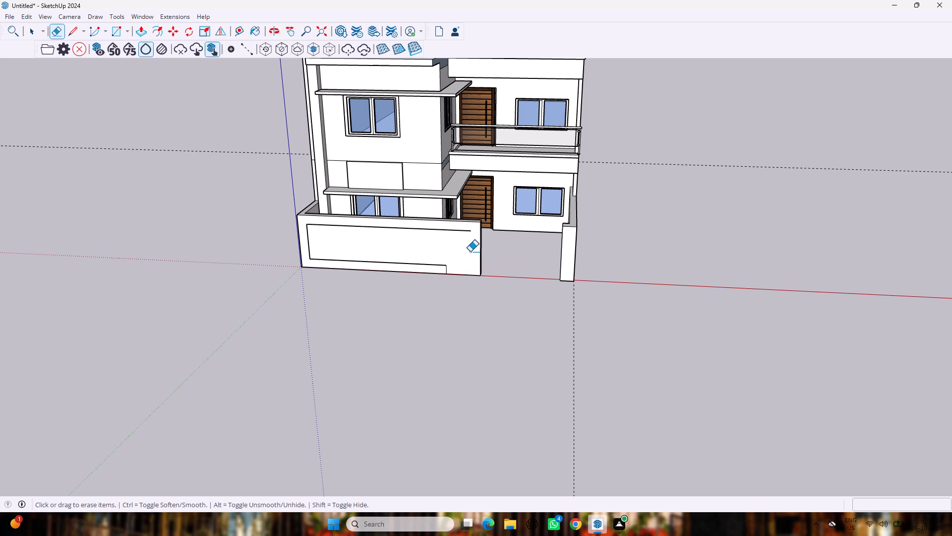
# Extend the offset outline's upper line to the boundary wall's end edge at the gate opening.
pyautogui.press('l')
pyautogui.click(469, 233)
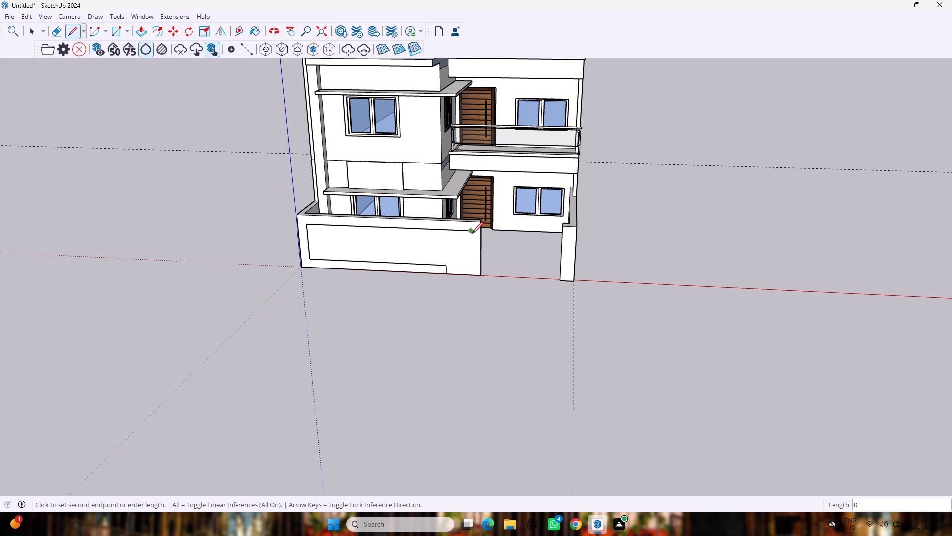
pyautogui.click(479, 231)
pyautogui.press('space')
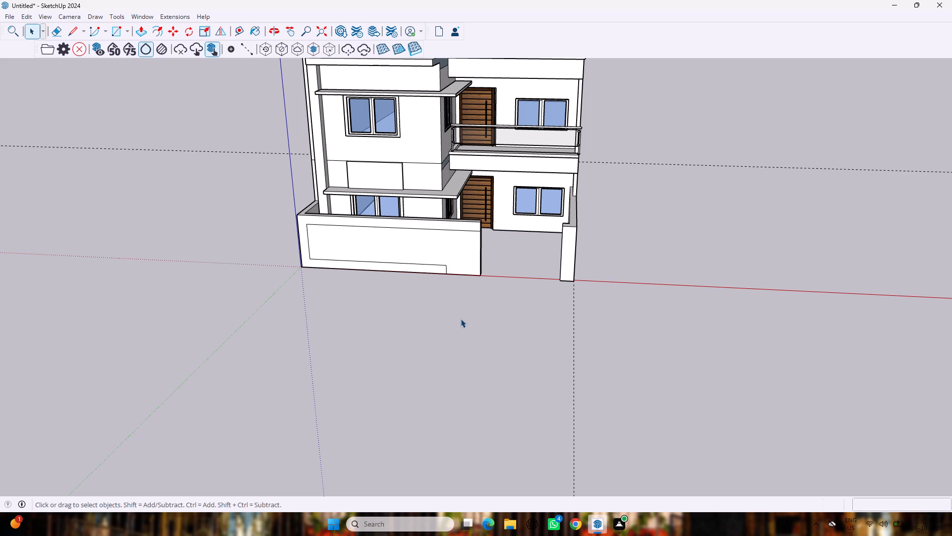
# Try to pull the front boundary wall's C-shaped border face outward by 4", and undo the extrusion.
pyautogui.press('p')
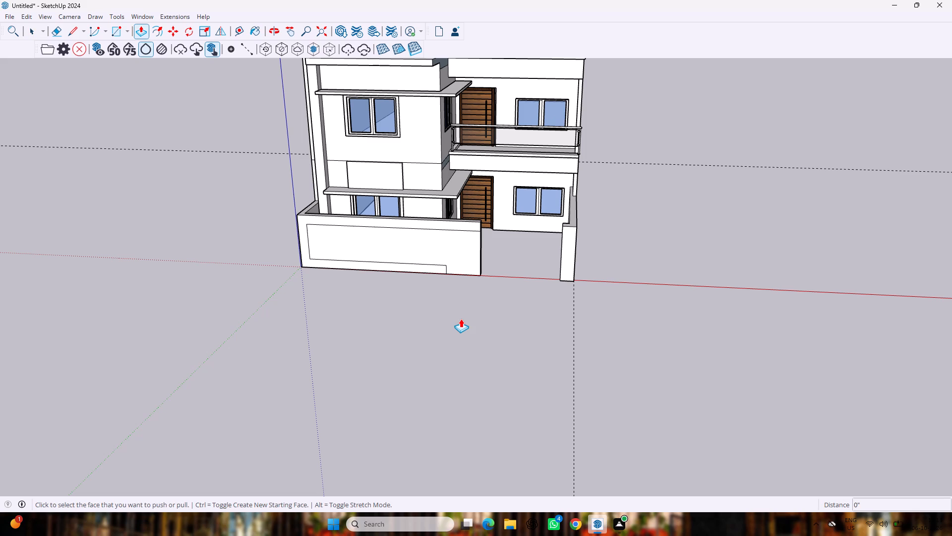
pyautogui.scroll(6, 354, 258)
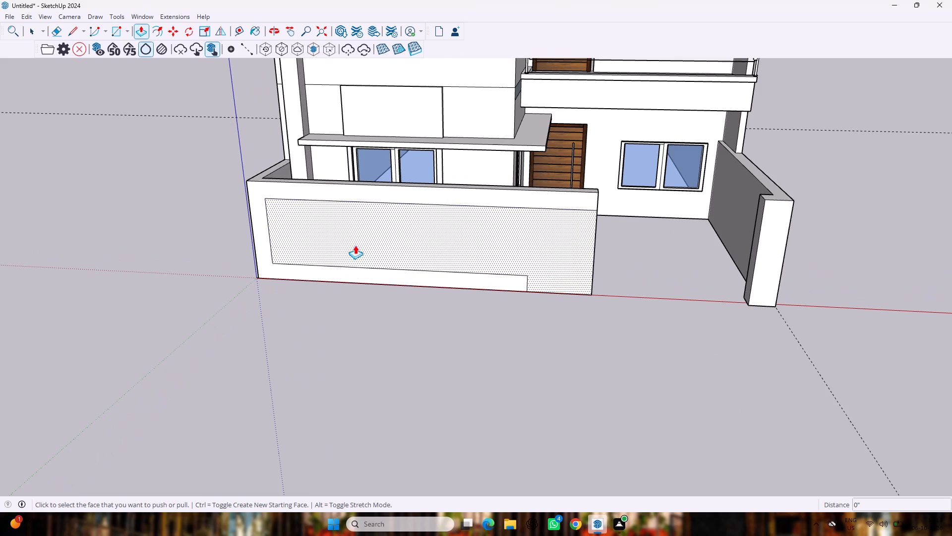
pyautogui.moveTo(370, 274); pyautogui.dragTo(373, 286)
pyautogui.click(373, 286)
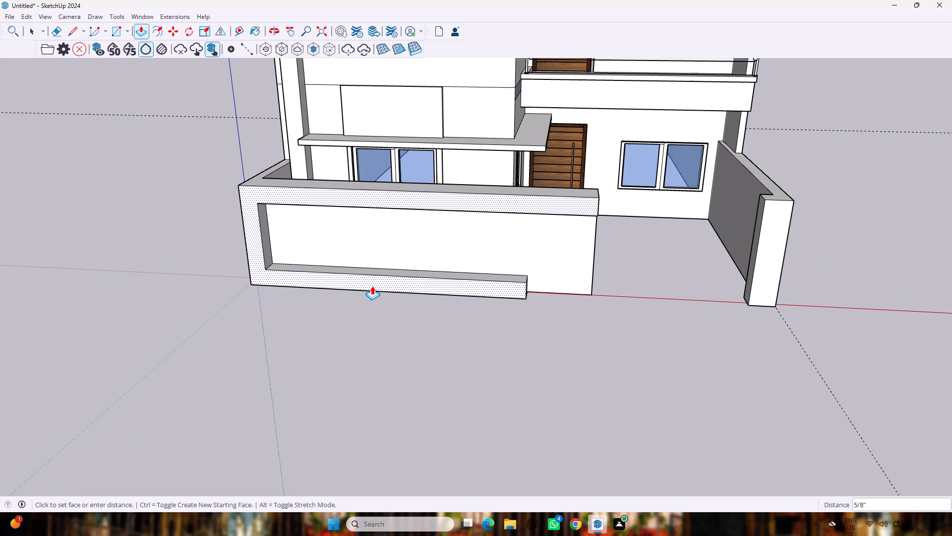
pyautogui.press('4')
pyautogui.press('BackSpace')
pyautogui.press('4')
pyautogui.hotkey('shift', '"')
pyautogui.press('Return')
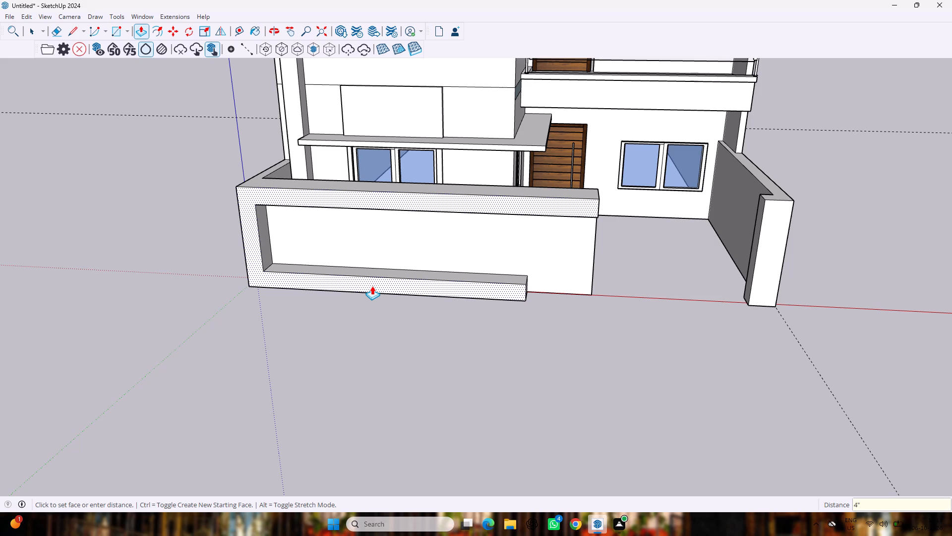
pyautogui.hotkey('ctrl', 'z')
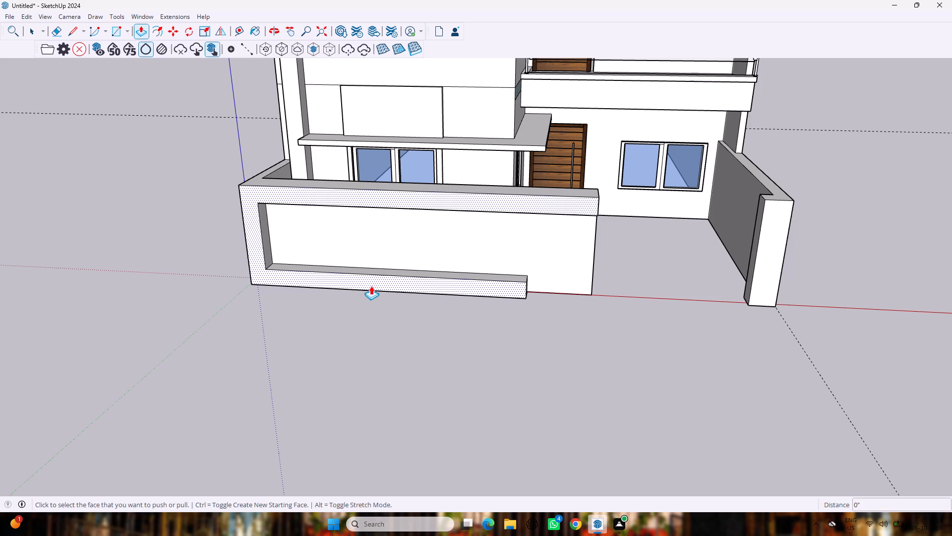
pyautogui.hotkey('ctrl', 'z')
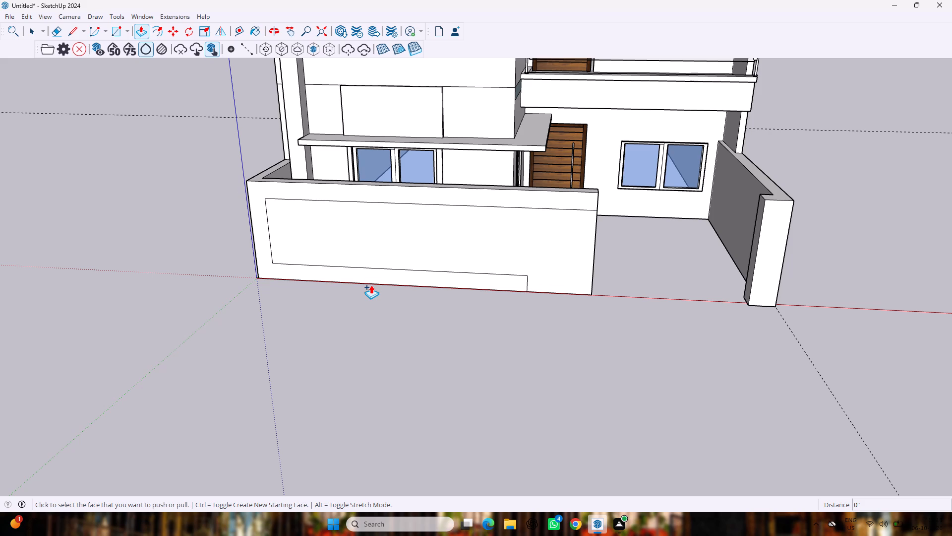
# Pull the front boundary wall's C-shaped border face outward by 4".
pyautogui.moveTo(372, 276); pyautogui.dragTo(372, 285)
pyautogui.press('4')
pyautogui.hotkey('shift', '"')
pyautogui.press('Return')
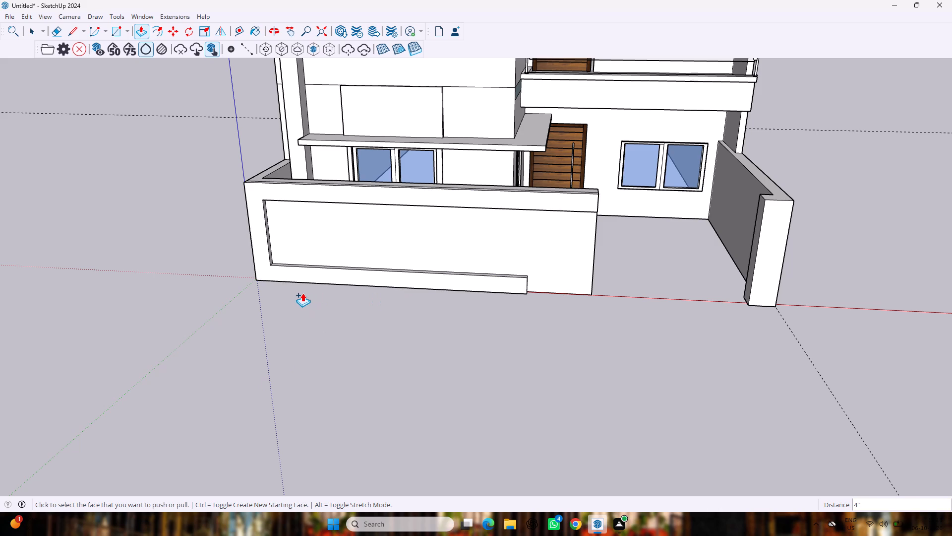
# Draw a rectangle about 3' 2" by 4' at the closed end of the boundary wall's recess, spanning its full height.
pyautogui.scroll(3, 303, 293)
pyautogui.scroll(5, 311, 254)
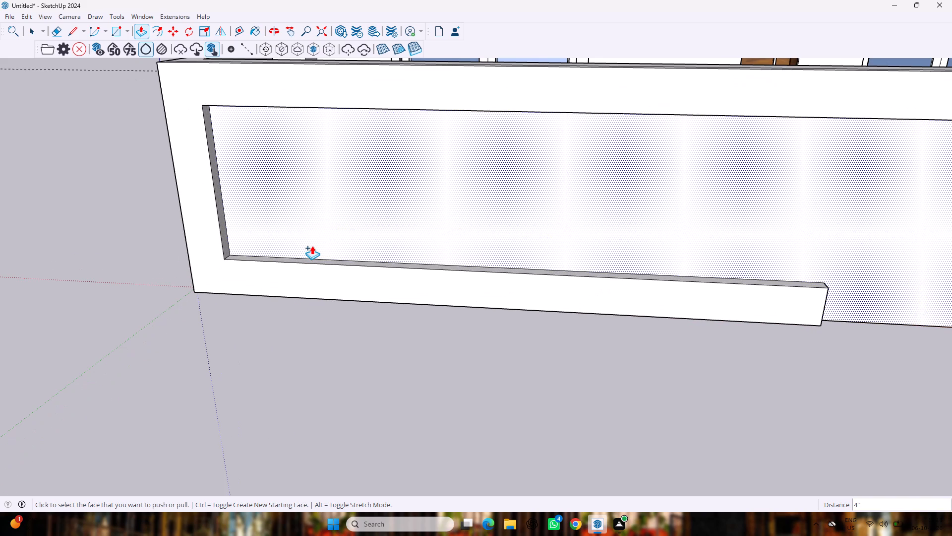
pyautogui.press('space')
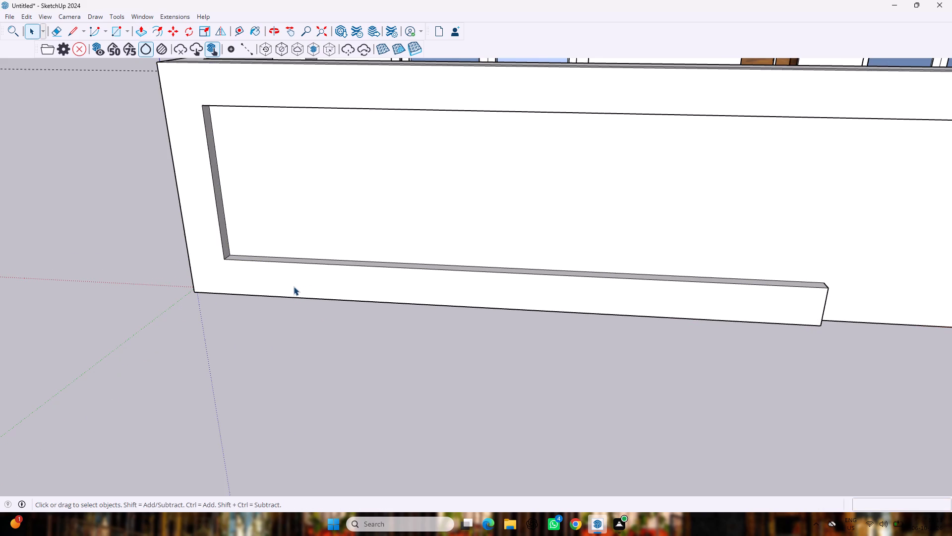
pyautogui.press('r')
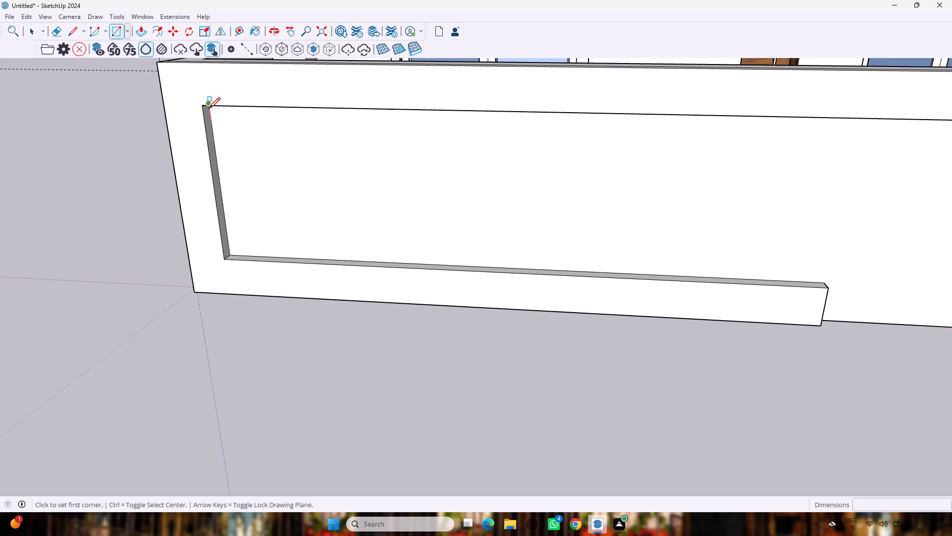
pyautogui.click(209, 109)
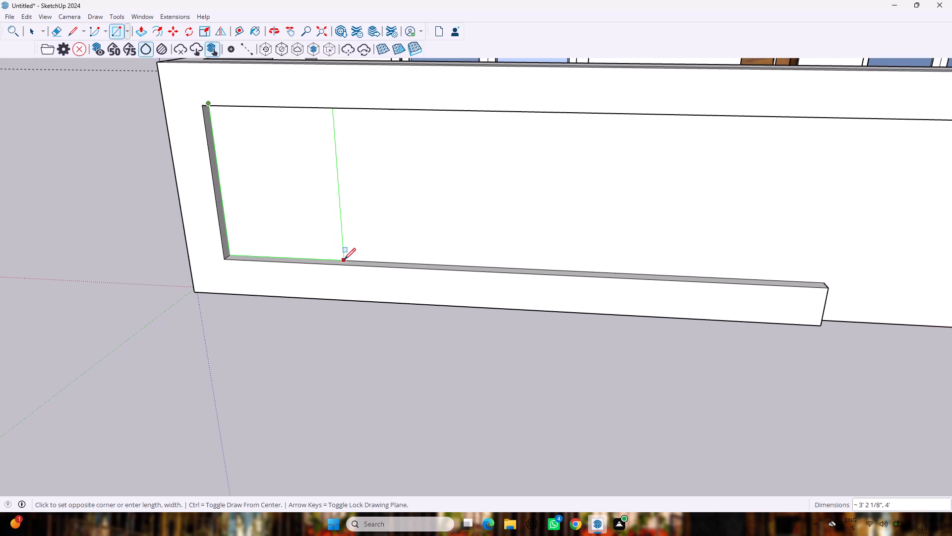
pyautogui.click(344, 260)
# Pull the rectangle at the recess's closed end outward by 2".
pyautogui.press('p')
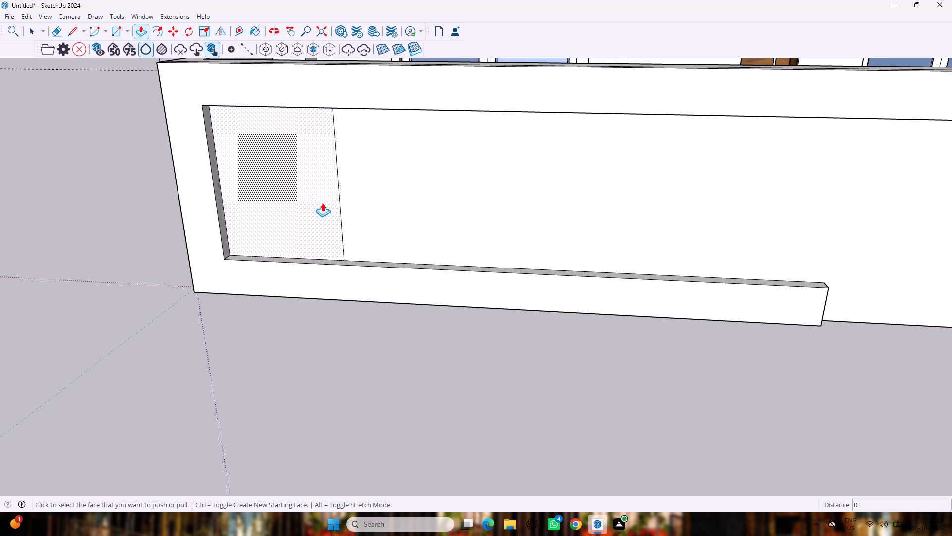
pyautogui.moveTo(322, 203); pyautogui.dragTo(322, 208)
pyautogui.press('2')
pyautogui.hotkey('shift', '"')
pyautogui.press('Return')
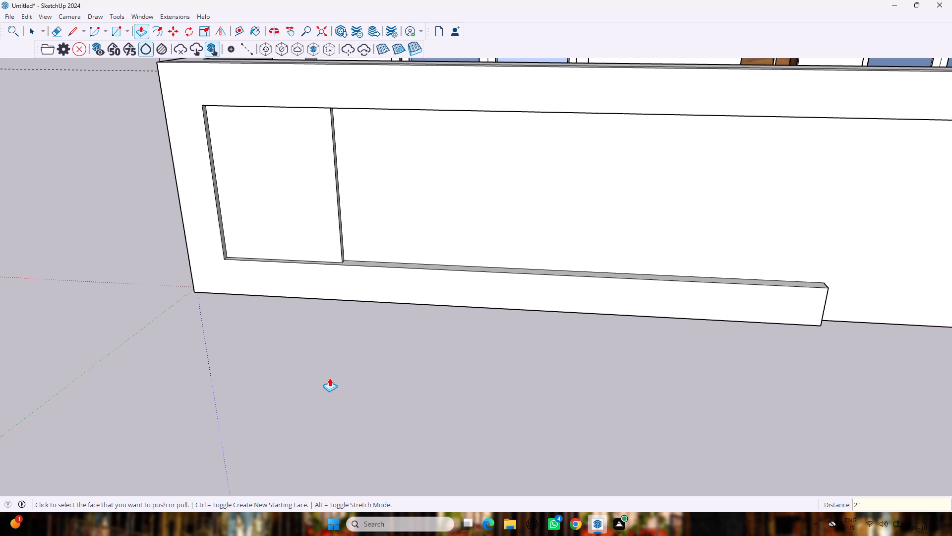
pyautogui.press('space')
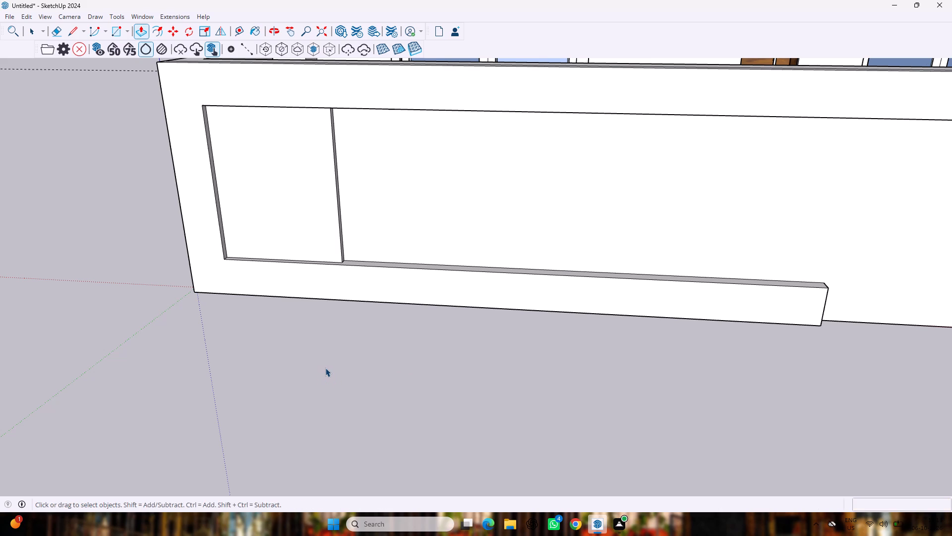
# Draw a thin rectangle about 7' 5" by 2 3/4" along the recess's upper edge, starting at the raised end panel.
pyautogui.press('e')
pyautogui.press('r')
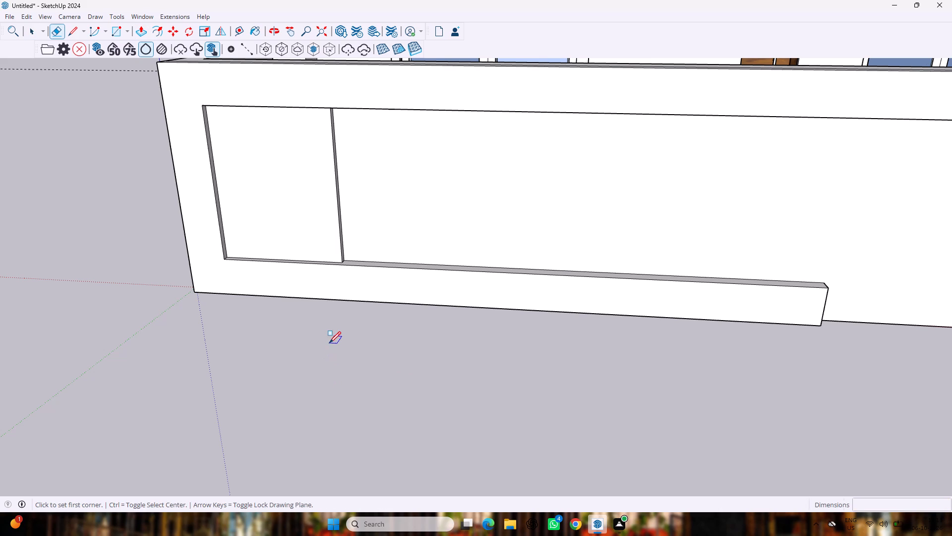
pyautogui.moveTo(360, 181); pyautogui.dragTo(357, 114, button='middle')
pyautogui.scroll(3, 356, 86)
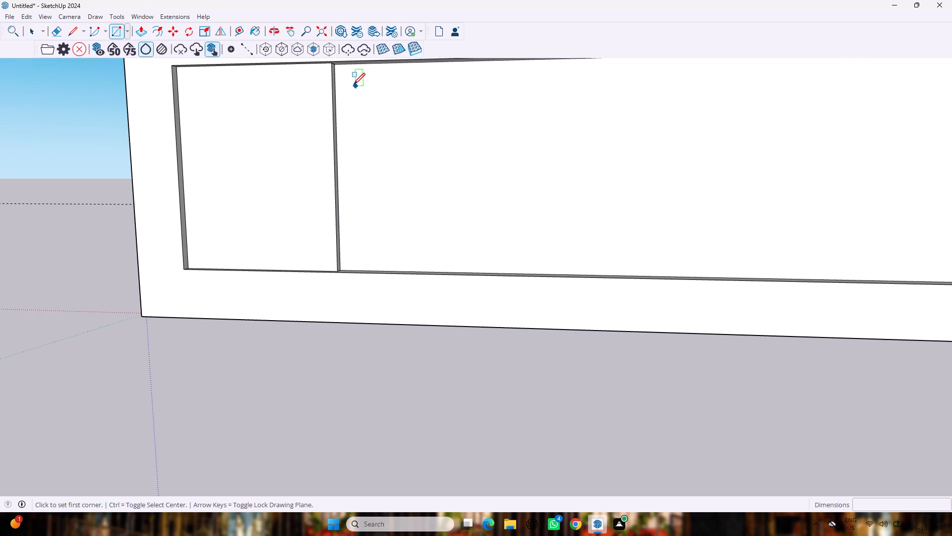
pyautogui.click(337, 65)
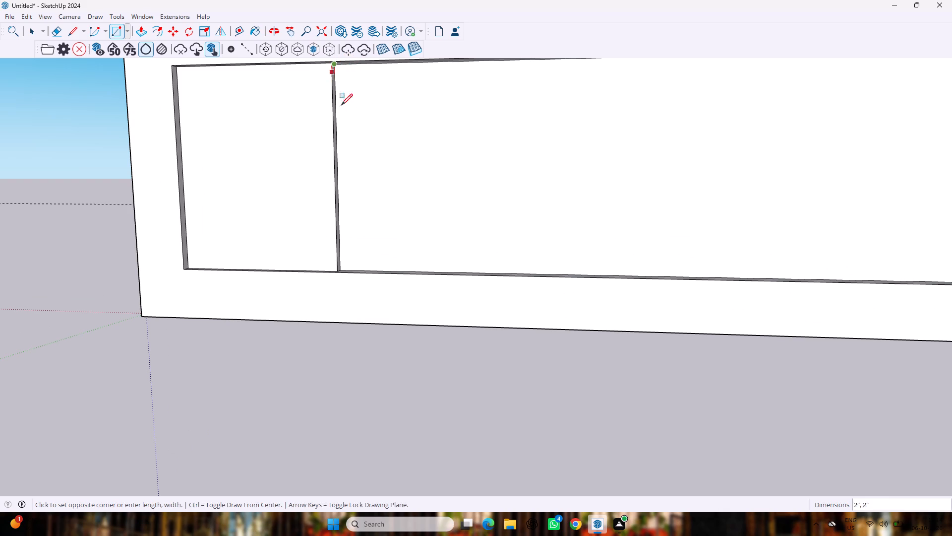
pyautogui.scroll(-7, 487, 125)
pyautogui.scroll(3, 575, 121)
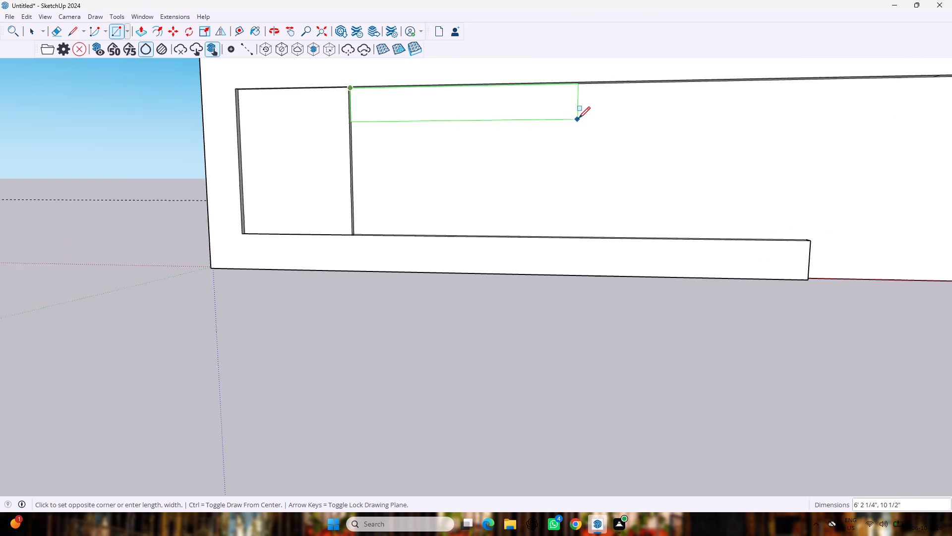
pyautogui.scroll(3, 579, 118)
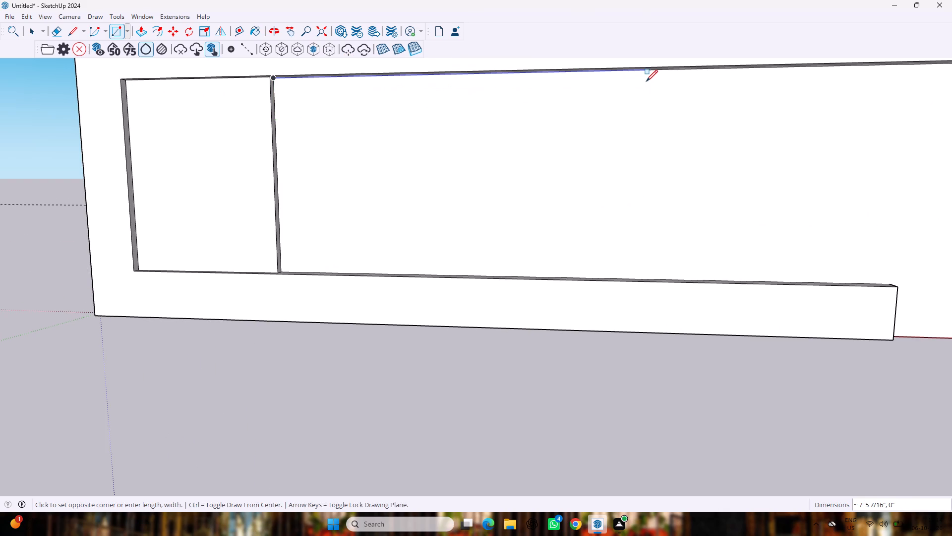
pyautogui.click(646, 82)
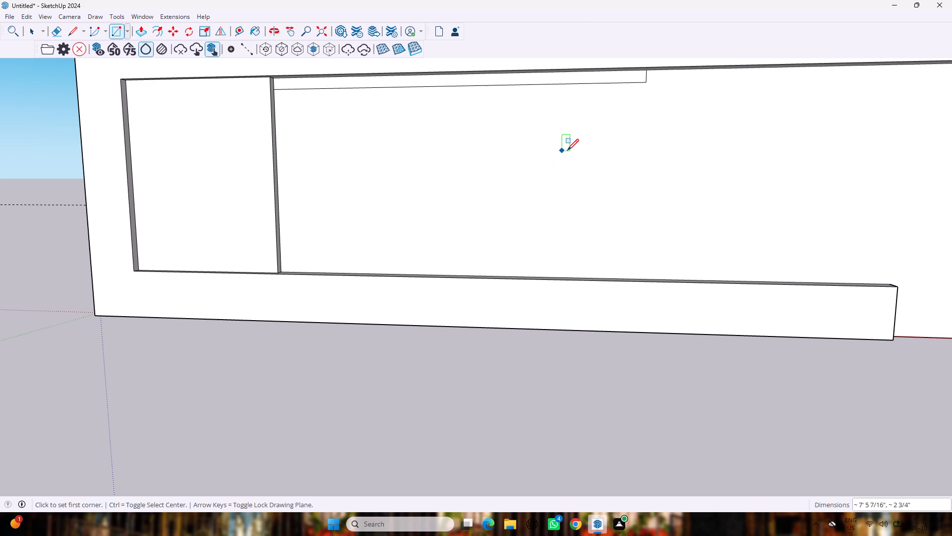
# Pull the thin strip along the recess's upper edge outward by 2", level with the end panel.
pyautogui.press('space')
pyautogui.write('p')
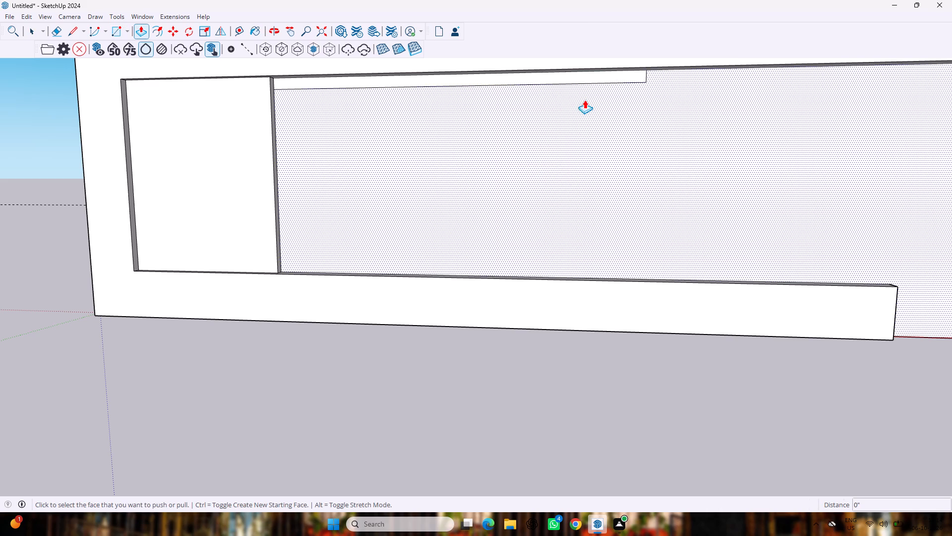
pyautogui.click(604, 71)
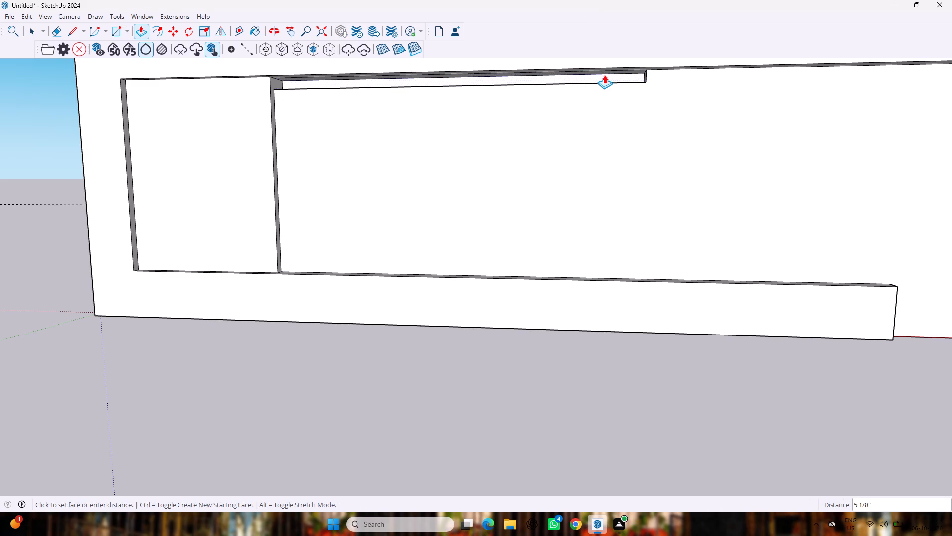
pyautogui.press('Escape')
pyautogui.moveTo(604, 73); pyautogui.dragTo(602, 73)
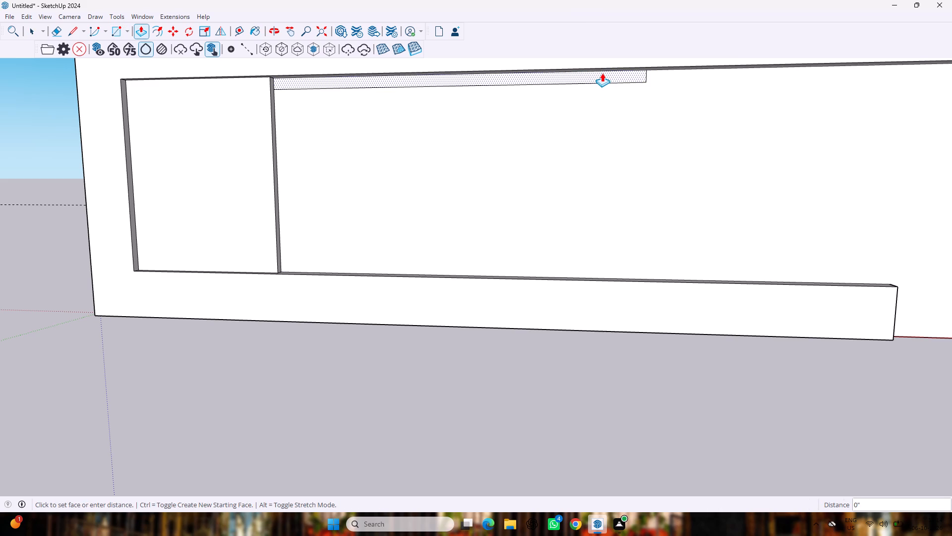
pyautogui.moveTo(602, 73); pyautogui.dragTo(557, 80)
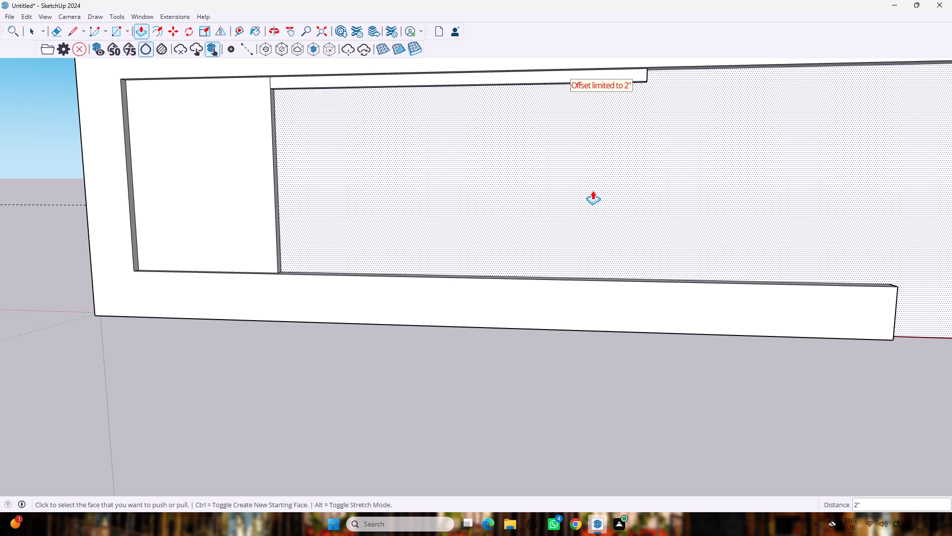
pyautogui.press('space')
# Pull the end panel in the recess outward by another 2", flush with the surrounding border.
pyautogui.press('p')
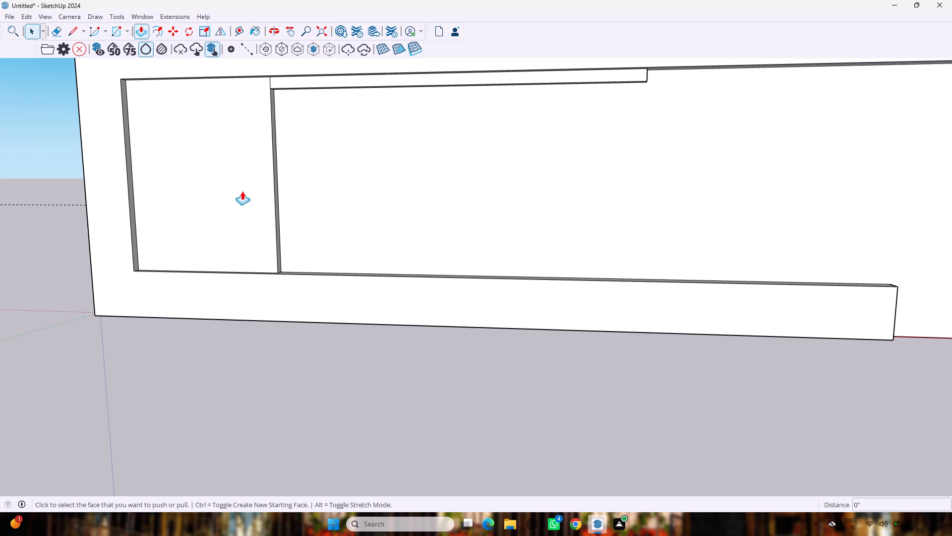
pyautogui.moveTo(235, 183); pyautogui.dragTo(222, 177)
pyautogui.click(222, 177)
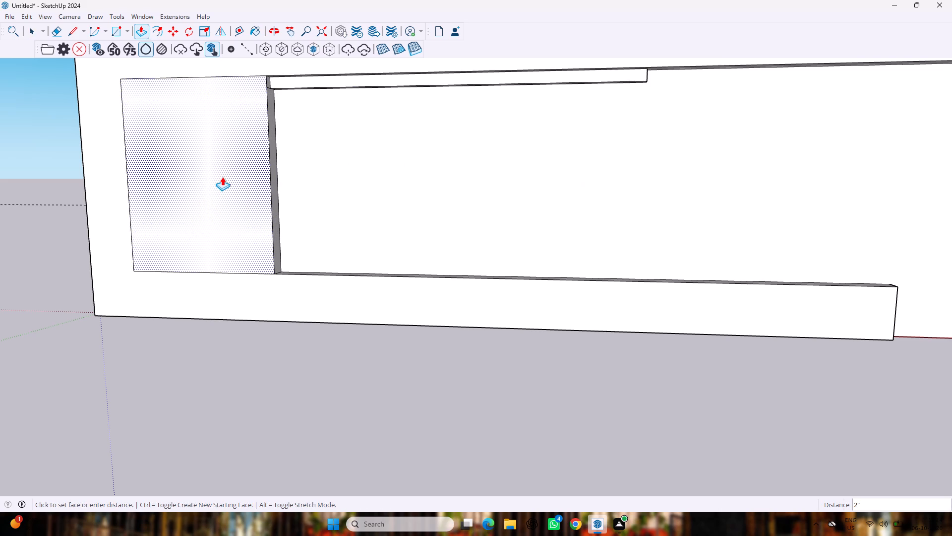
pyautogui.press('Escape')
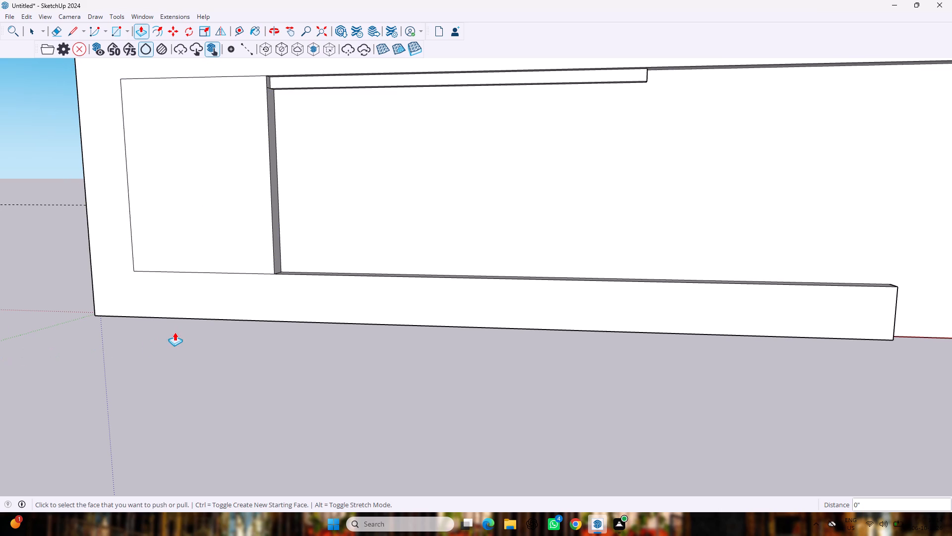
pyautogui.press('space')
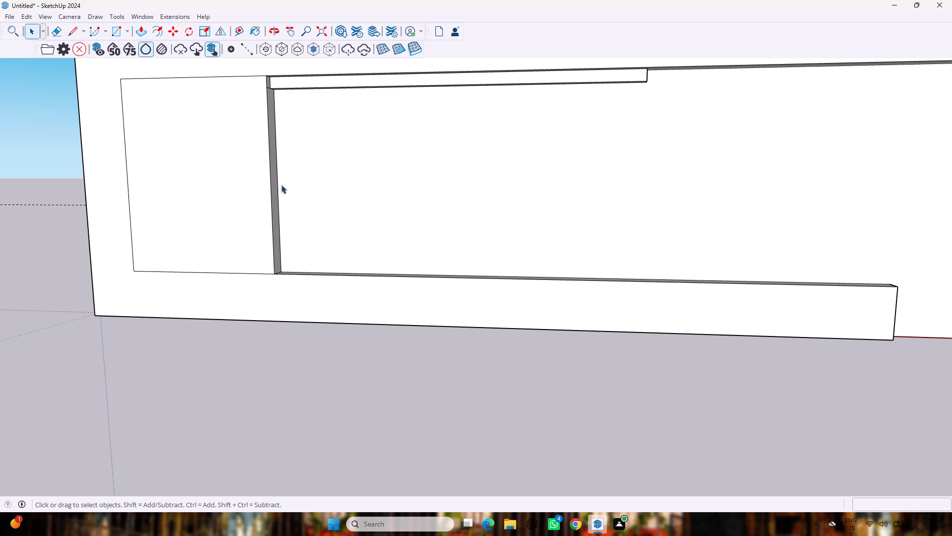
# Erase the short edge on the end panel's side face where it meets the underside of the thin strip.
pyautogui.moveTo(269, 103); pyautogui.dragTo(203, 111, button='middle')
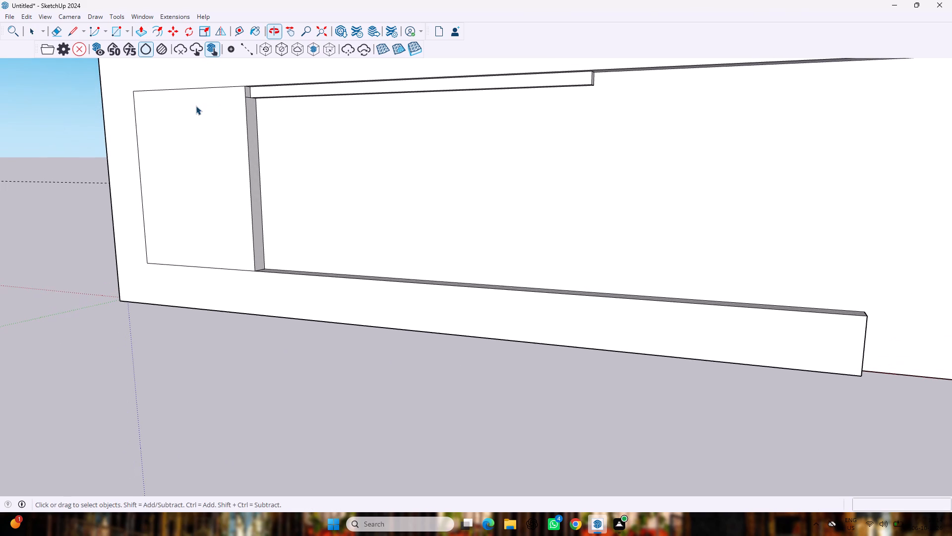
pyautogui.press('e')
pyautogui.scroll(-1, 216, 76)
pyautogui.scroll(6, 234, 94)
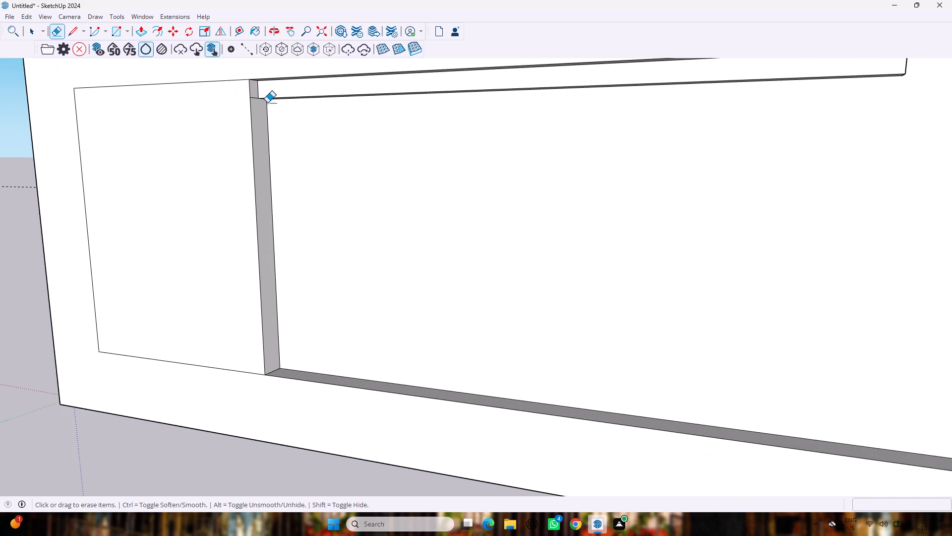
pyautogui.moveTo(254, 97); pyautogui.dragTo(254, 109)
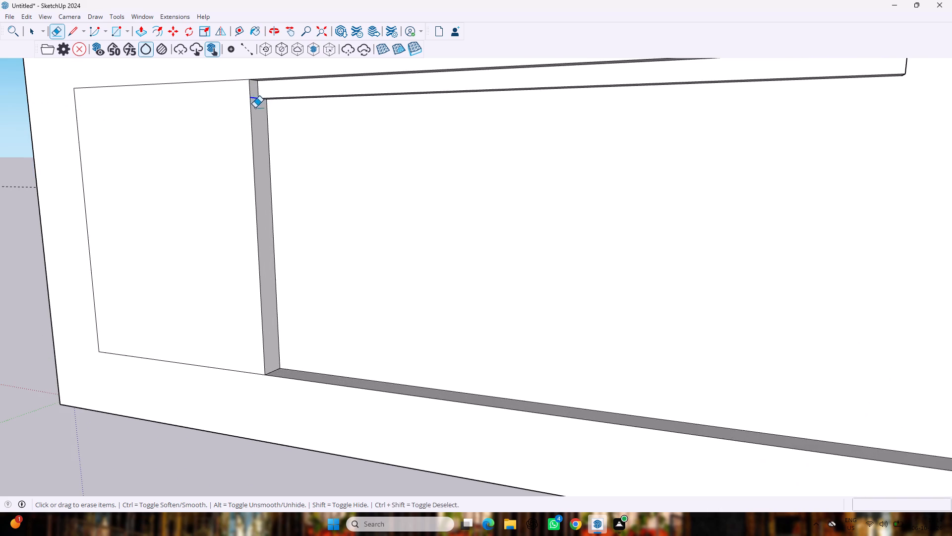
# Pull the front wall's surrounding border face outward by about 2 15/16".
pyautogui.moveTo(269, 163); pyautogui.dragTo(326, 210, button='middle')
pyautogui.scroll(-6, 324, 218)
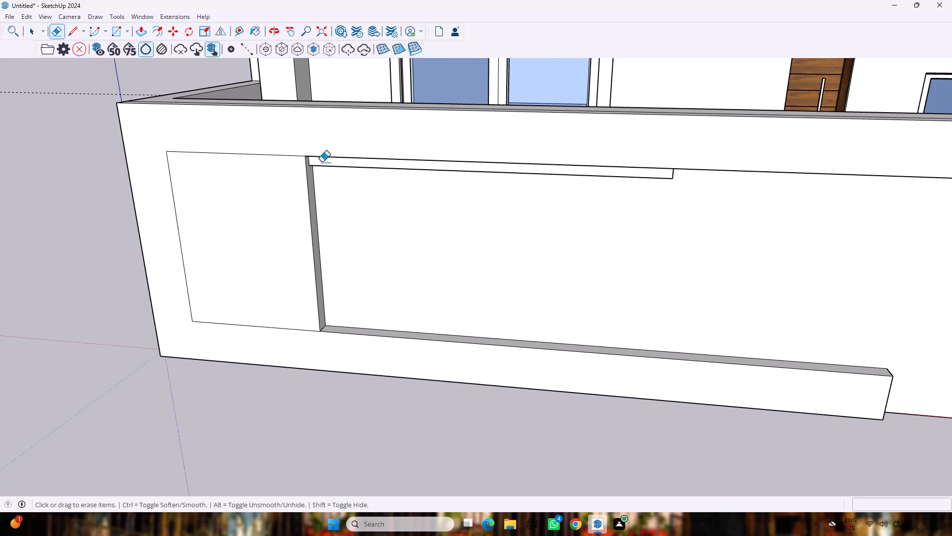
pyautogui.press('space')
pyautogui.write('p')
pyautogui.moveTo(358, 125); pyautogui.dragTo(357, 128)
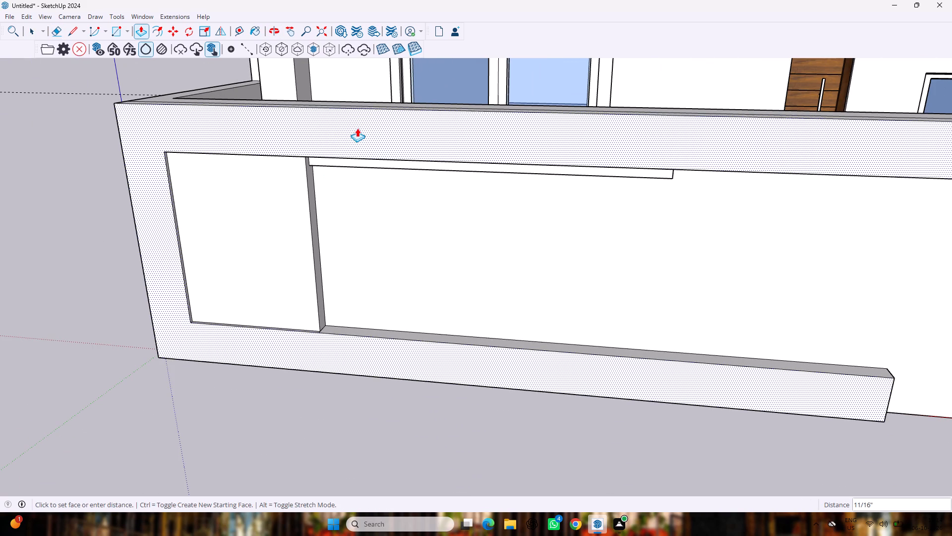
pyautogui.moveTo(357, 128); pyautogui.dragTo(356, 130)
pyautogui.scroll(-3, 378, 302)
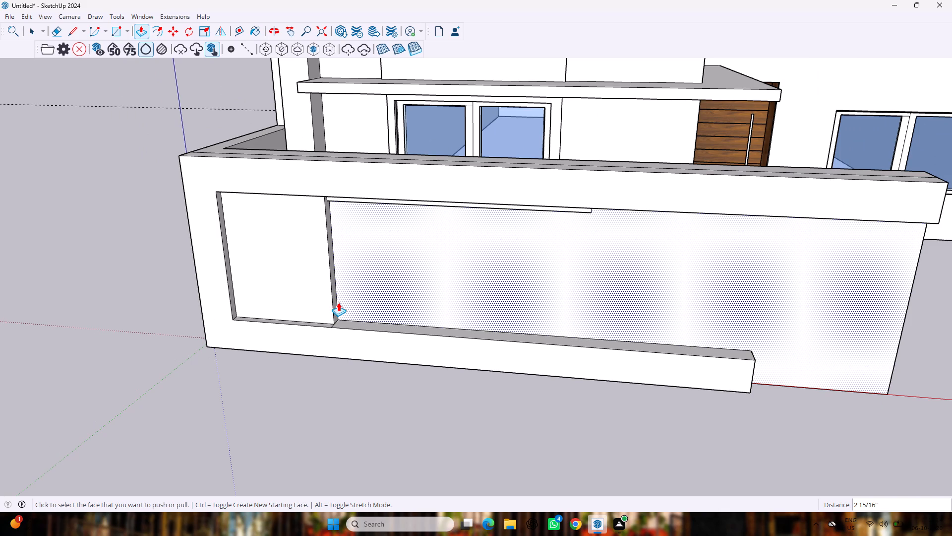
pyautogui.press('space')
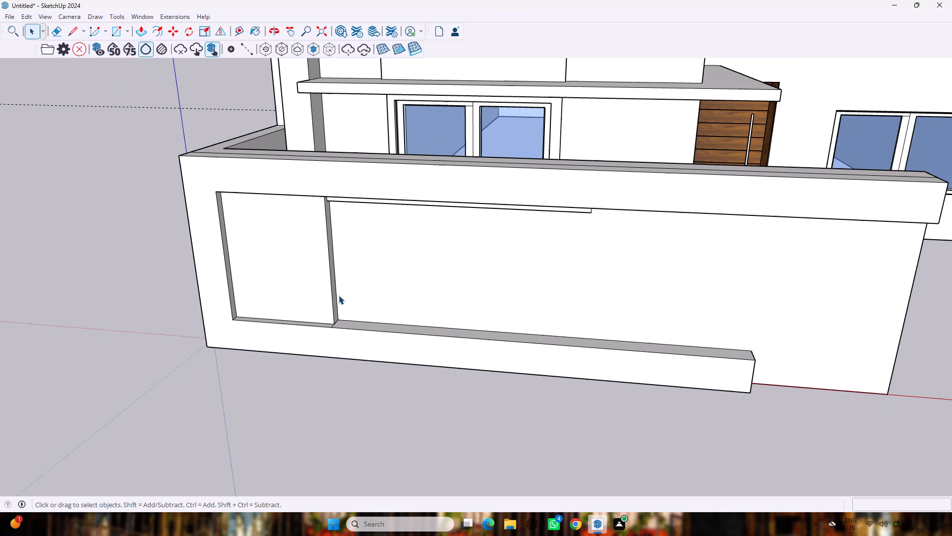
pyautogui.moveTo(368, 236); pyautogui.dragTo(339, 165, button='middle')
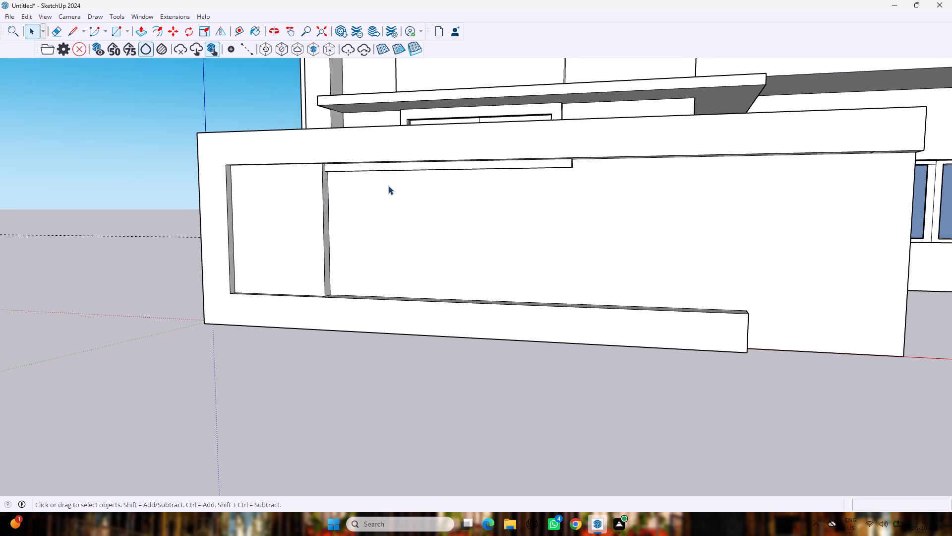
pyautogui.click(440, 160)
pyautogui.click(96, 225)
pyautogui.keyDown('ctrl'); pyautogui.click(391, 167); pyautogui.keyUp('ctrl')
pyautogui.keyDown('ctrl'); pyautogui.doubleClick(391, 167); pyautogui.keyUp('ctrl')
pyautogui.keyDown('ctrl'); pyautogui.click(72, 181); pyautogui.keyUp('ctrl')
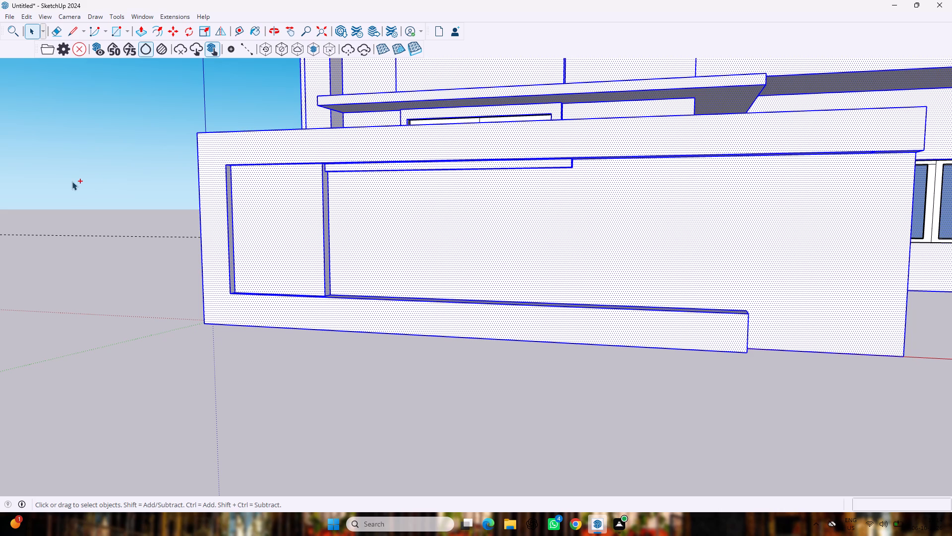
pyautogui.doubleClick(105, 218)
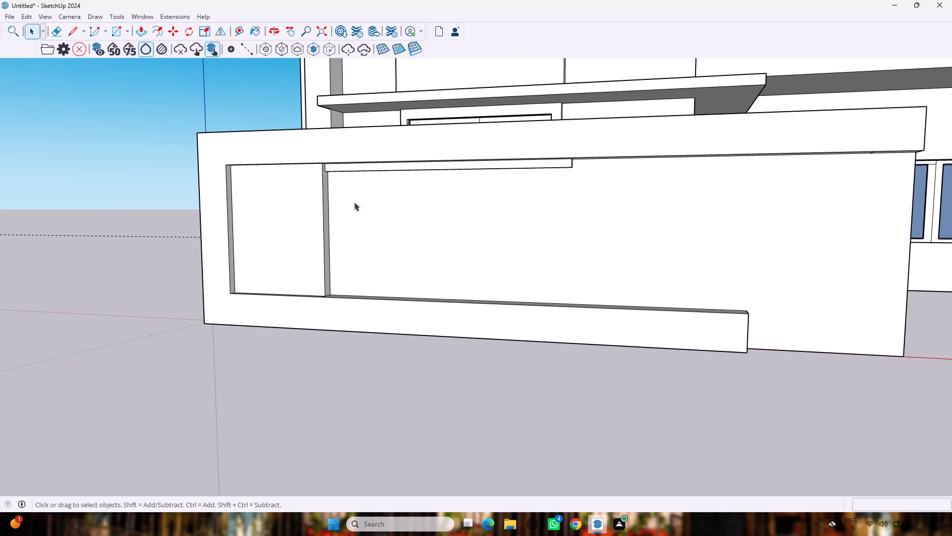
# Select the front, underside and free end faces of the thin strip along the recess's upper edge.
pyautogui.scroll(6, 378, 184)
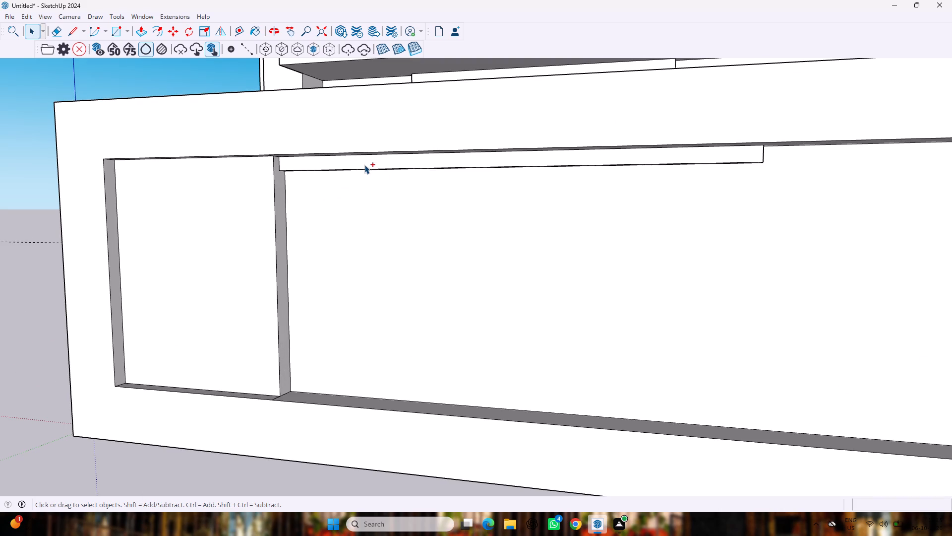
pyautogui.keyDown('ctrl'); pyautogui.click(364, 165); pyautogui.keyUp('ctrl')
pyautogui.keyDown('ctrl'); pyautogui.click(364, 167); pyautogui.keyUp('ctrl')
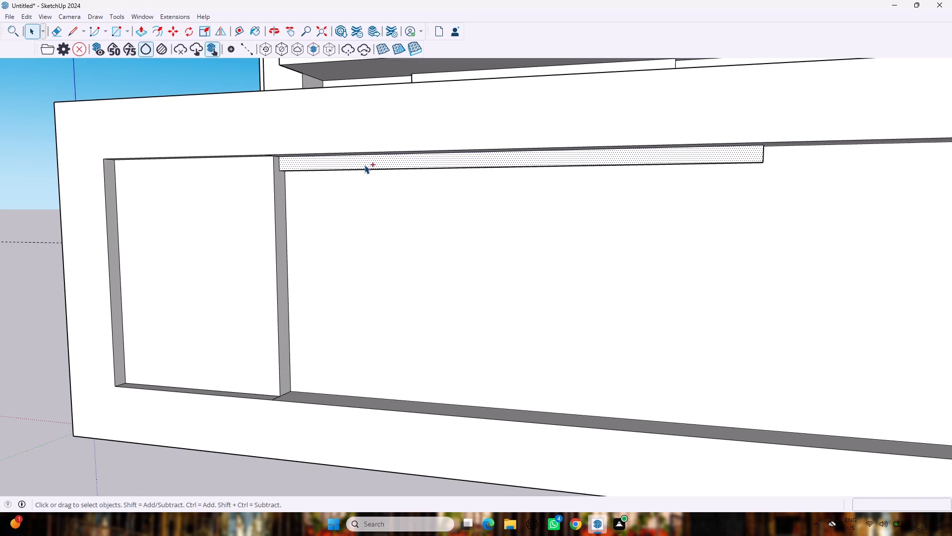
pyautogui.keyDown('ctrl'); pyautogui.scroll(8, 364, 165); pyautogui.keyUp('ctrl')
pyautogui.keyDown('ctrl'); pyautogui.click(268, 177); pyautogui.keyUp('ctrl')
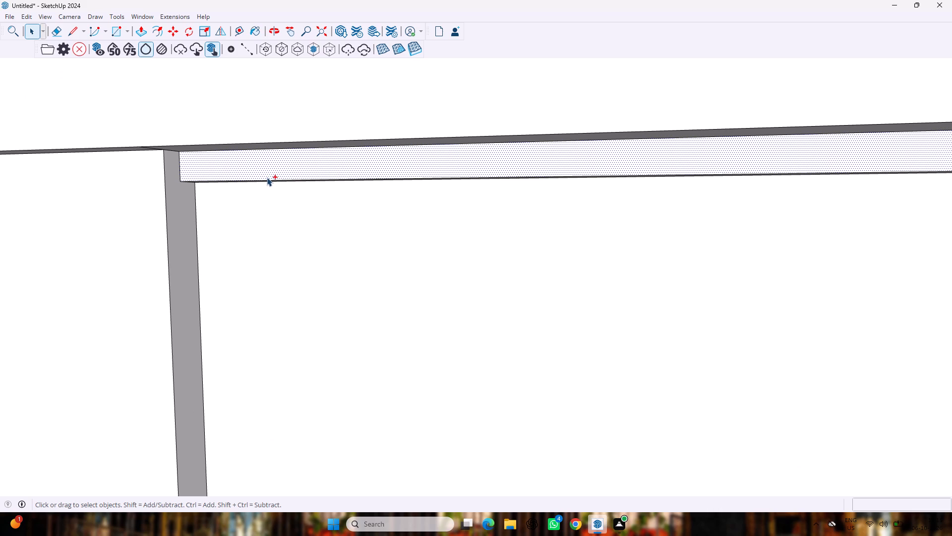
pyautogui.keyDown('ctrl'); pyautogui.scroll(1, 268, 186); pyautogui.keyUp('ctrl')
pyautogui.keyDown('ctrl'); pyautogui.moveTo(269, 187); pyautogui.dragTo(270, 108, button='middle'); pyautogui.keyUp('ctrl')
pyautogui.keyDown('ctrl'); pyautogui.scroll(1, 272, 121); pyautogui.keyUp('ctrl')
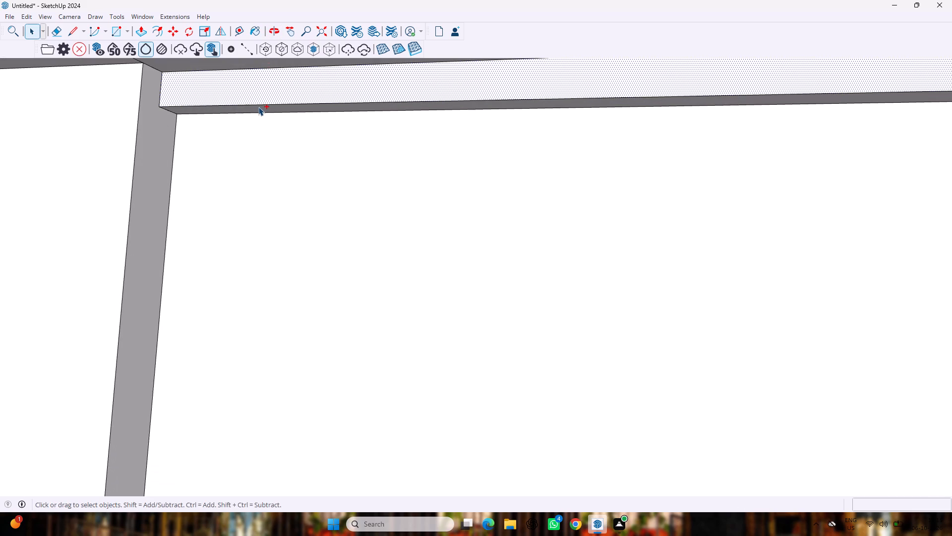
pyautogui.keyDown('ctrl'); pyautogui.click(258, 107); pyautogui.keyUp('ctrl')
pyautogui.keyDown('ctrl'); pyautogui.click(232, 100); pyautogui.keyUp('ctrl')
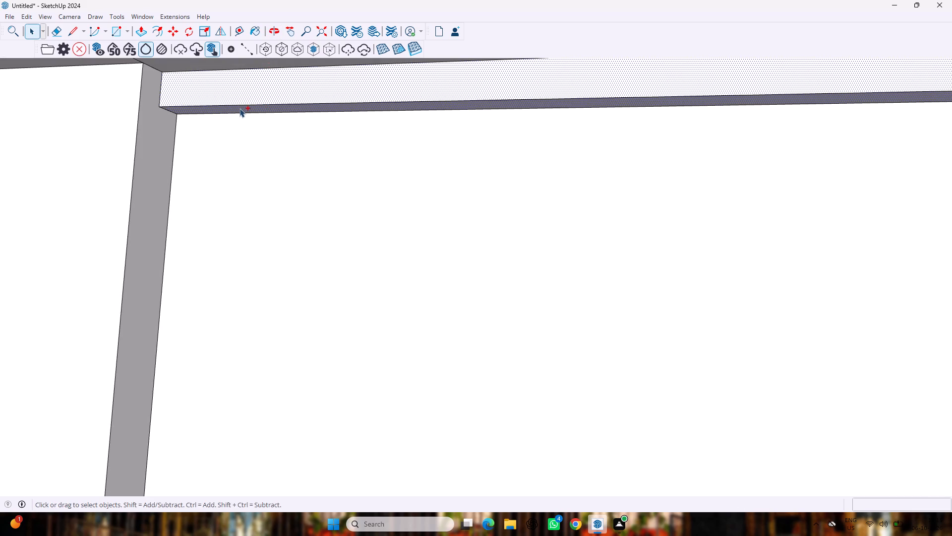
pyautogui.keyDown('ctrl'); pyautogui.click(241, 103); pyautogui.keyUp('ctrl')
pyautogui.keyDown('ctrl'); pyautogui.scroll(-8, 259, 115); pyautogui.keyUp('ctrl')
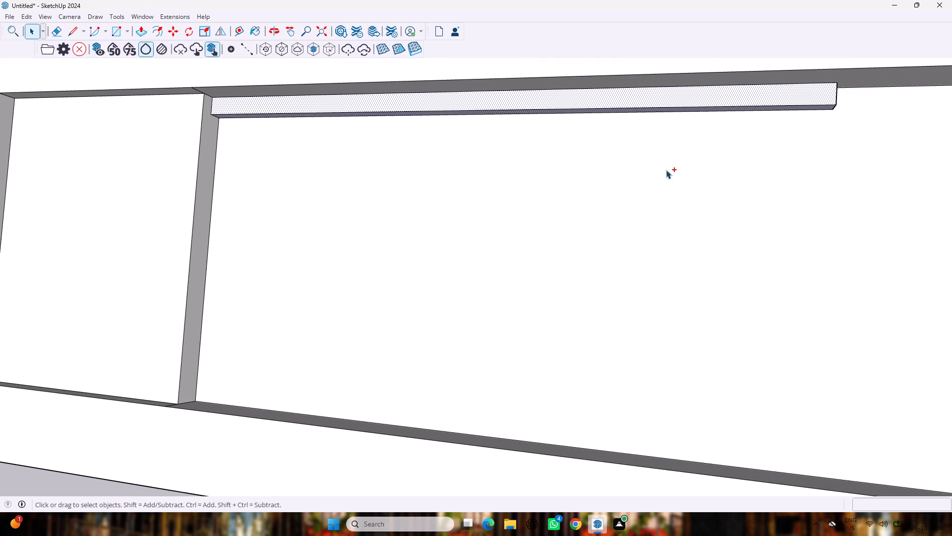
pyautogui.keyDown('ctrl'); pyautogui.moveTo(899, 123); pyautogui.dragTo(638, 127, button='middle'); pyautogui.keyUp('ctrl')
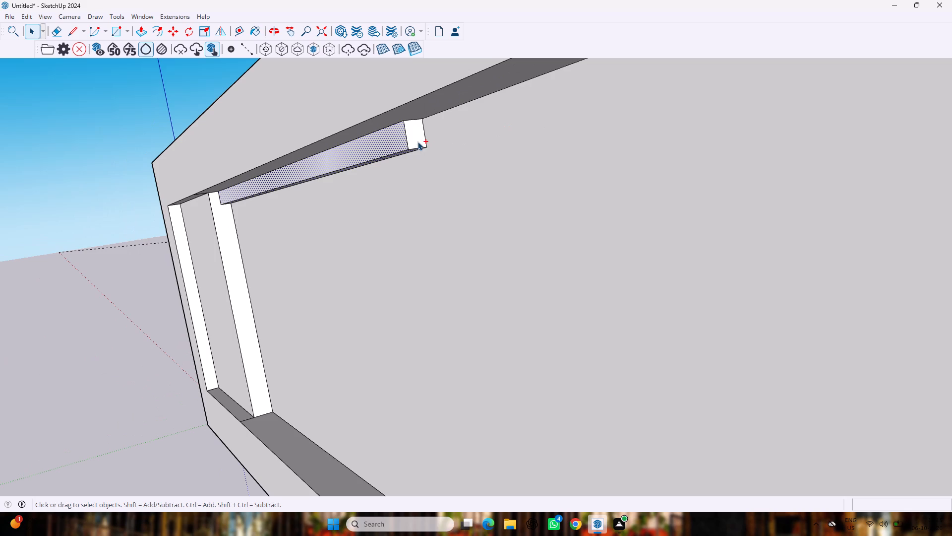
pyautogui.keyDown('ctrl'); pyautogui.click(416, 136); pyautogui.keyUp('ctrl')
pyautogui.keyDown('ctrl'); pyautogui.moveTo(422, 139); pyautogui.dragTo(362, 133, button='middle'); pyautogui.keyUp('ctrl')
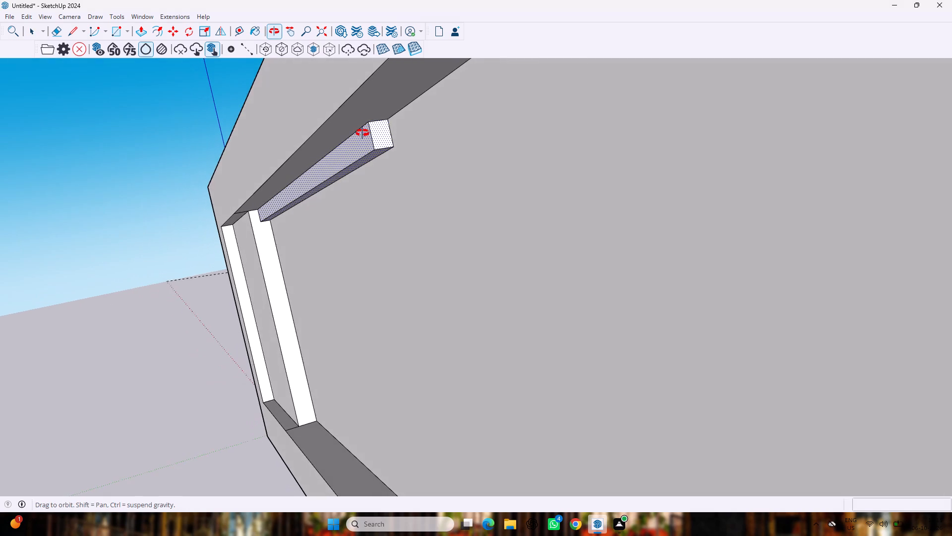
pyautogui.keyDown('ctrl'); pyautogui.moveTo(362, 133); pyautogui.dragTo(361, 133, button='middle'); pyautogui.keyUp('ctrl')
pyautogui.keyDown('ctrl'); pyautogui.scroll(-4, 357, 133); pyautogui.keyUp('ctrl')
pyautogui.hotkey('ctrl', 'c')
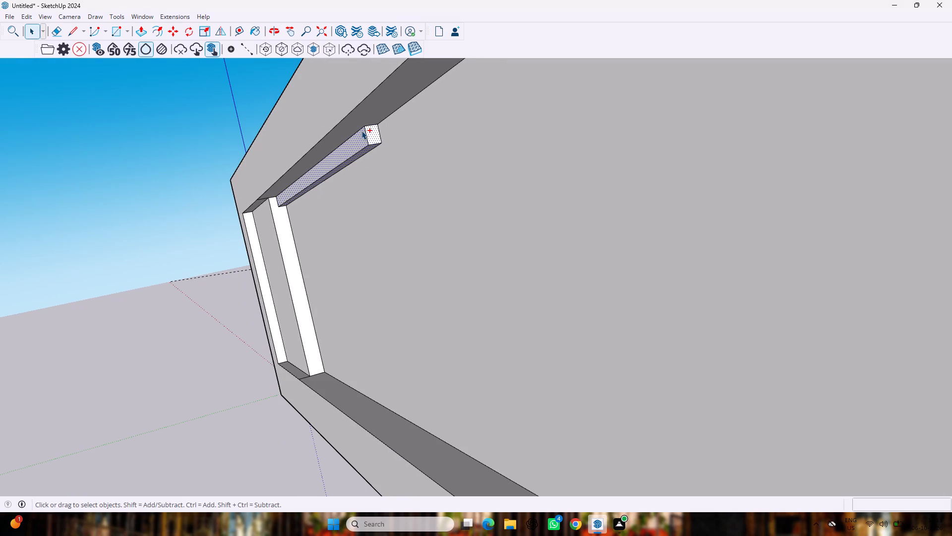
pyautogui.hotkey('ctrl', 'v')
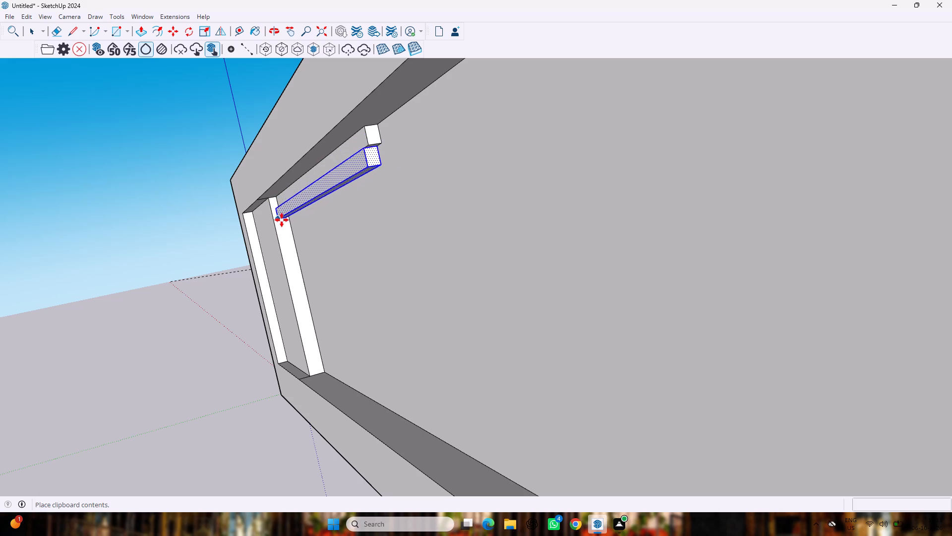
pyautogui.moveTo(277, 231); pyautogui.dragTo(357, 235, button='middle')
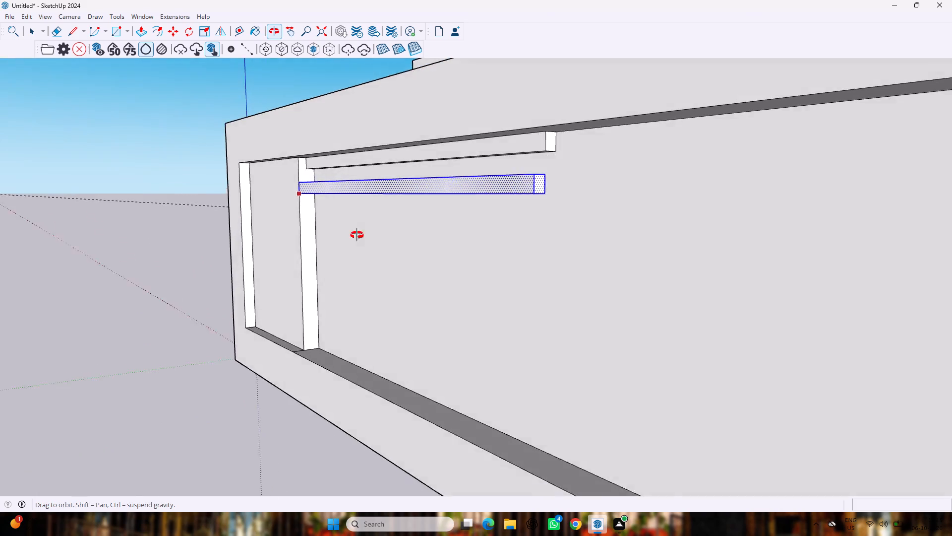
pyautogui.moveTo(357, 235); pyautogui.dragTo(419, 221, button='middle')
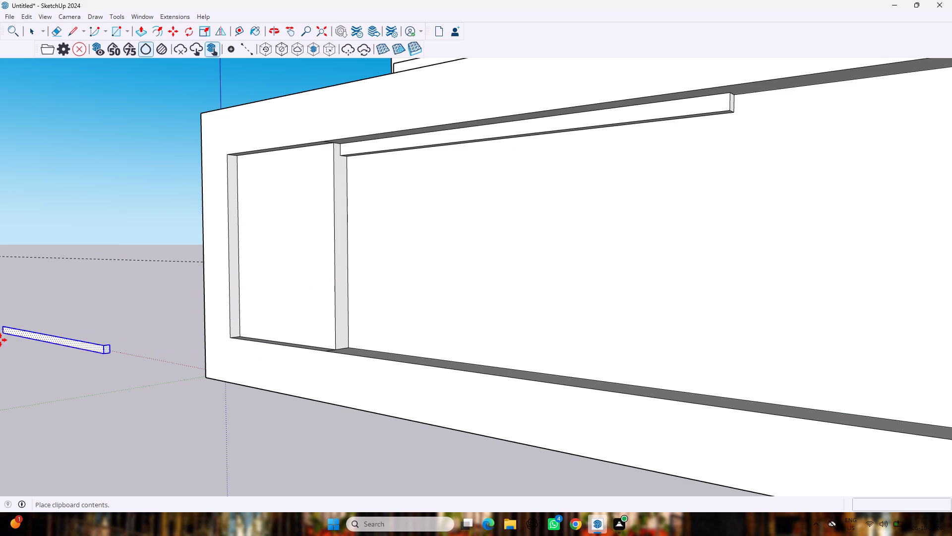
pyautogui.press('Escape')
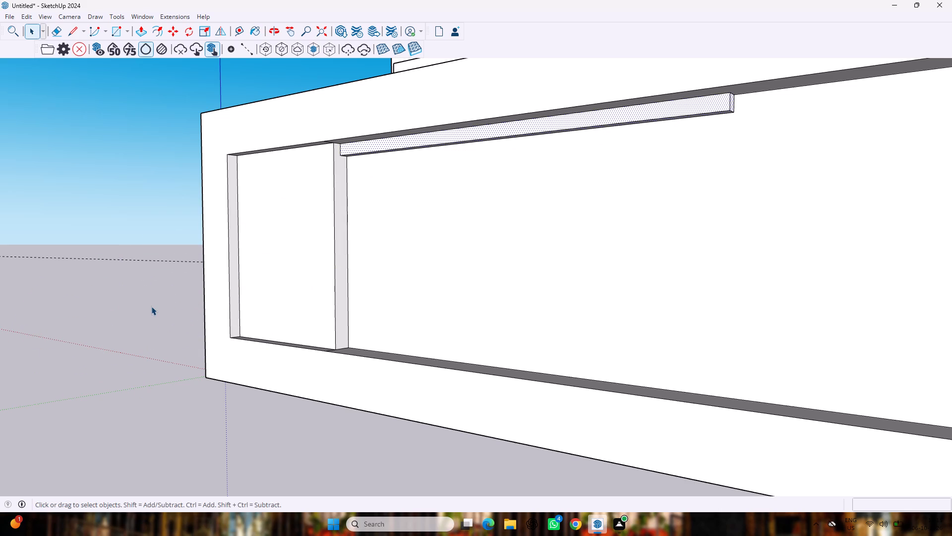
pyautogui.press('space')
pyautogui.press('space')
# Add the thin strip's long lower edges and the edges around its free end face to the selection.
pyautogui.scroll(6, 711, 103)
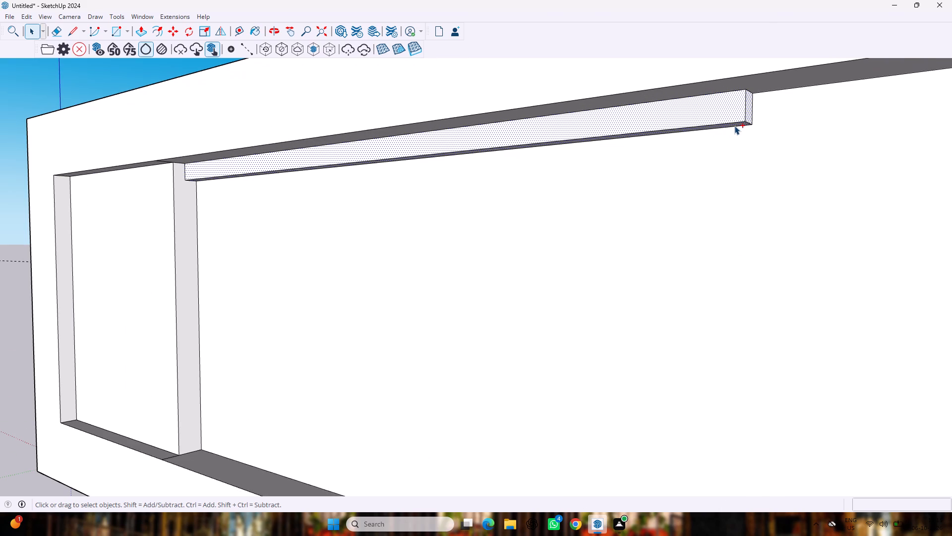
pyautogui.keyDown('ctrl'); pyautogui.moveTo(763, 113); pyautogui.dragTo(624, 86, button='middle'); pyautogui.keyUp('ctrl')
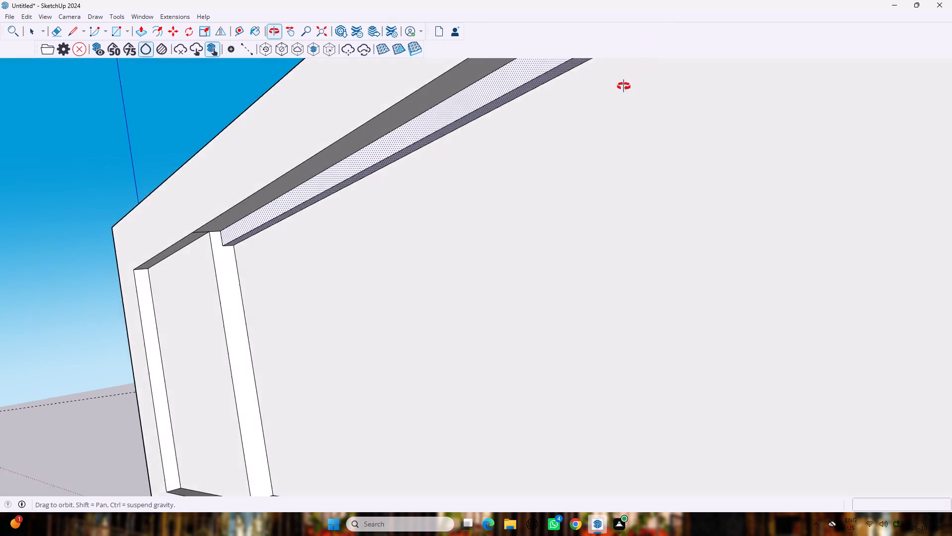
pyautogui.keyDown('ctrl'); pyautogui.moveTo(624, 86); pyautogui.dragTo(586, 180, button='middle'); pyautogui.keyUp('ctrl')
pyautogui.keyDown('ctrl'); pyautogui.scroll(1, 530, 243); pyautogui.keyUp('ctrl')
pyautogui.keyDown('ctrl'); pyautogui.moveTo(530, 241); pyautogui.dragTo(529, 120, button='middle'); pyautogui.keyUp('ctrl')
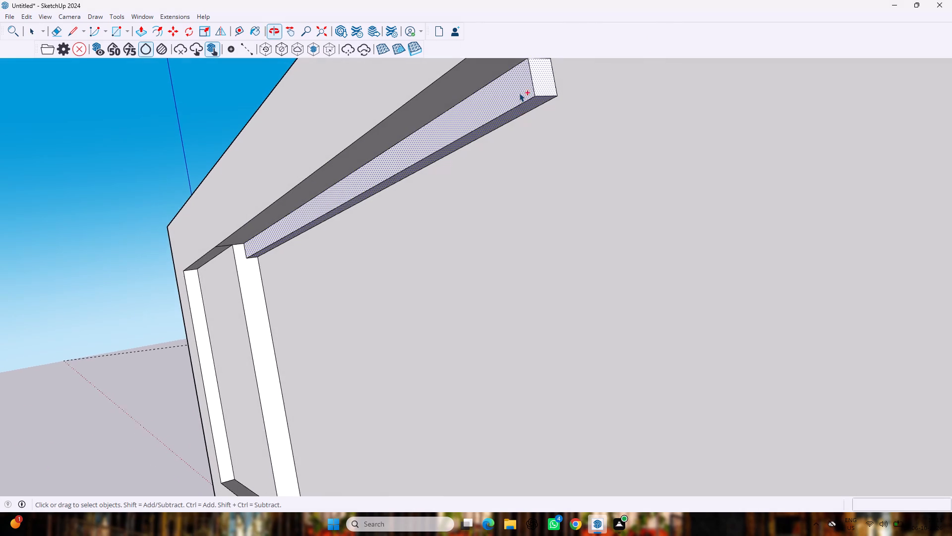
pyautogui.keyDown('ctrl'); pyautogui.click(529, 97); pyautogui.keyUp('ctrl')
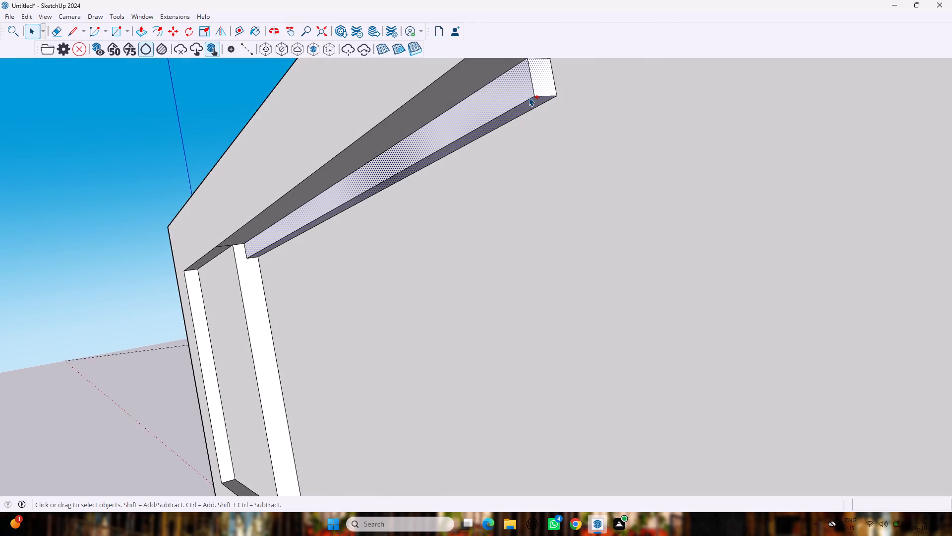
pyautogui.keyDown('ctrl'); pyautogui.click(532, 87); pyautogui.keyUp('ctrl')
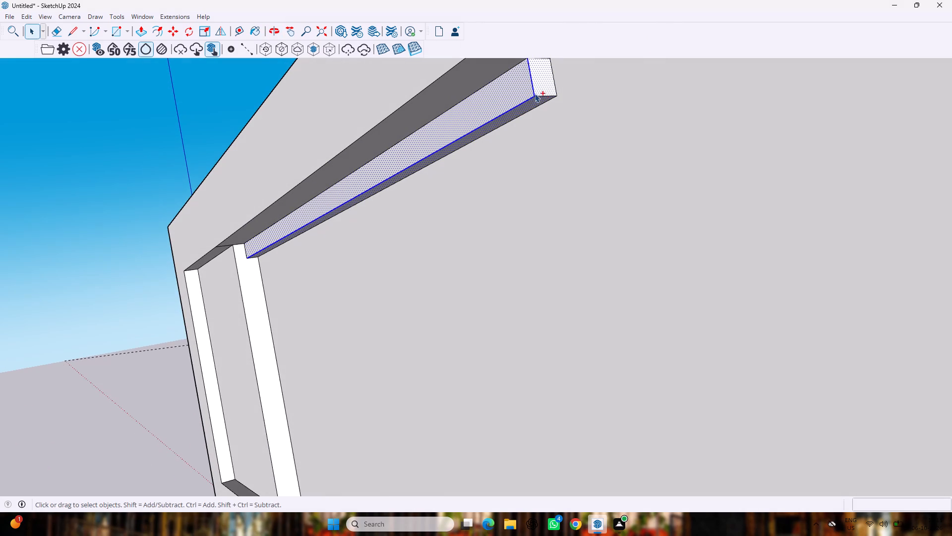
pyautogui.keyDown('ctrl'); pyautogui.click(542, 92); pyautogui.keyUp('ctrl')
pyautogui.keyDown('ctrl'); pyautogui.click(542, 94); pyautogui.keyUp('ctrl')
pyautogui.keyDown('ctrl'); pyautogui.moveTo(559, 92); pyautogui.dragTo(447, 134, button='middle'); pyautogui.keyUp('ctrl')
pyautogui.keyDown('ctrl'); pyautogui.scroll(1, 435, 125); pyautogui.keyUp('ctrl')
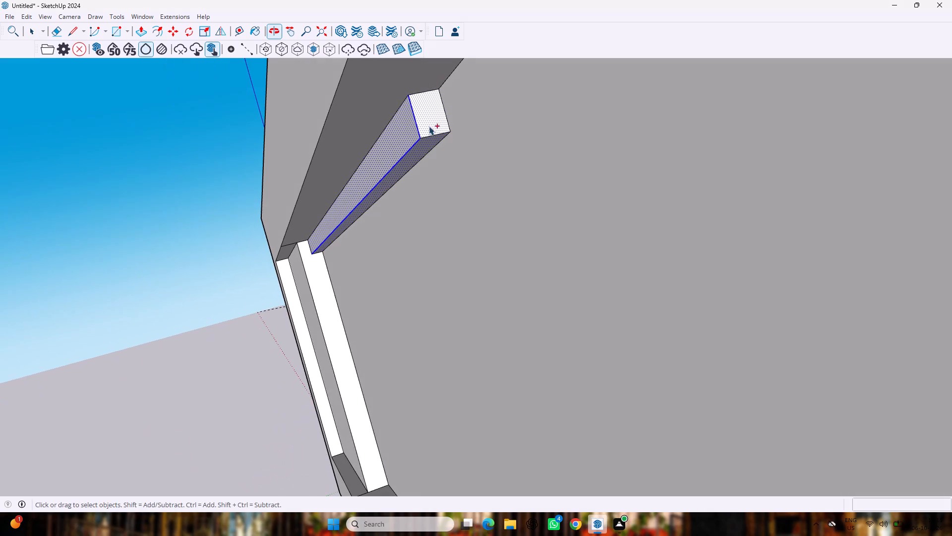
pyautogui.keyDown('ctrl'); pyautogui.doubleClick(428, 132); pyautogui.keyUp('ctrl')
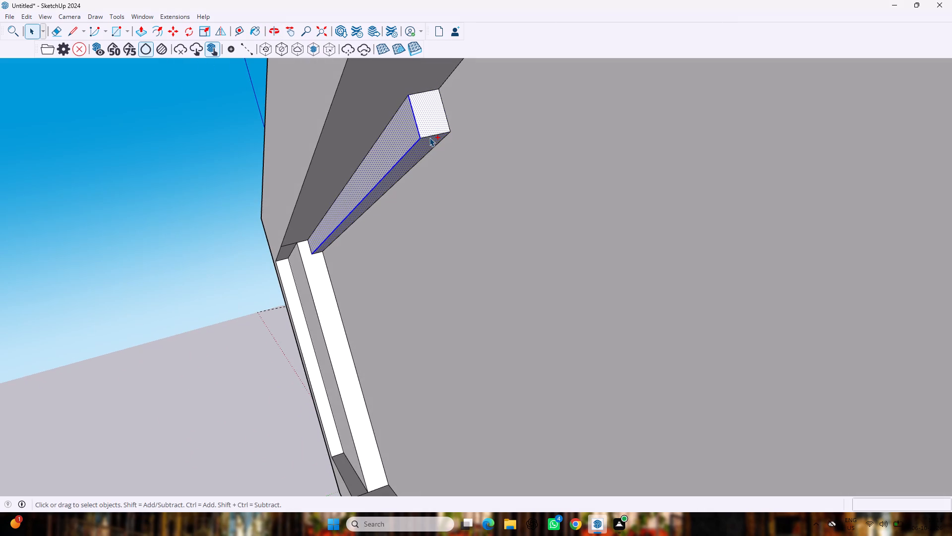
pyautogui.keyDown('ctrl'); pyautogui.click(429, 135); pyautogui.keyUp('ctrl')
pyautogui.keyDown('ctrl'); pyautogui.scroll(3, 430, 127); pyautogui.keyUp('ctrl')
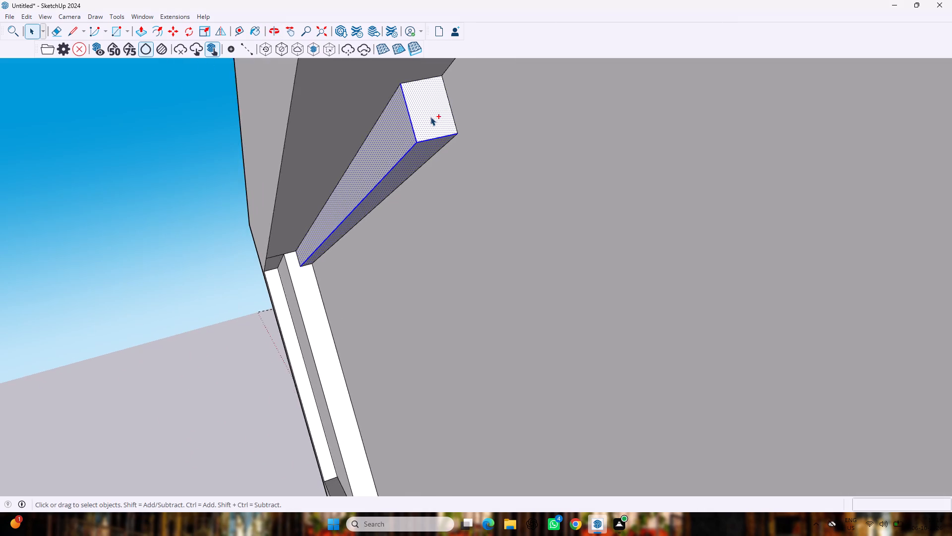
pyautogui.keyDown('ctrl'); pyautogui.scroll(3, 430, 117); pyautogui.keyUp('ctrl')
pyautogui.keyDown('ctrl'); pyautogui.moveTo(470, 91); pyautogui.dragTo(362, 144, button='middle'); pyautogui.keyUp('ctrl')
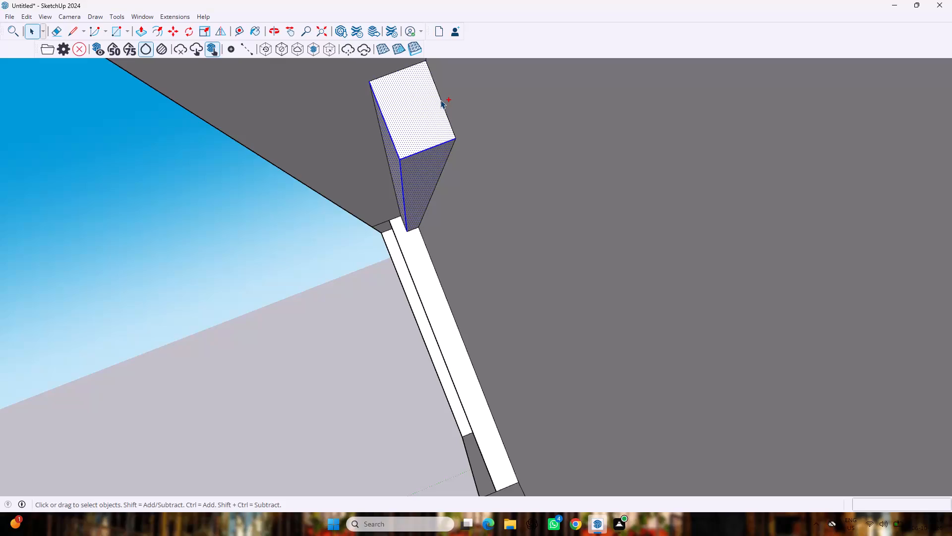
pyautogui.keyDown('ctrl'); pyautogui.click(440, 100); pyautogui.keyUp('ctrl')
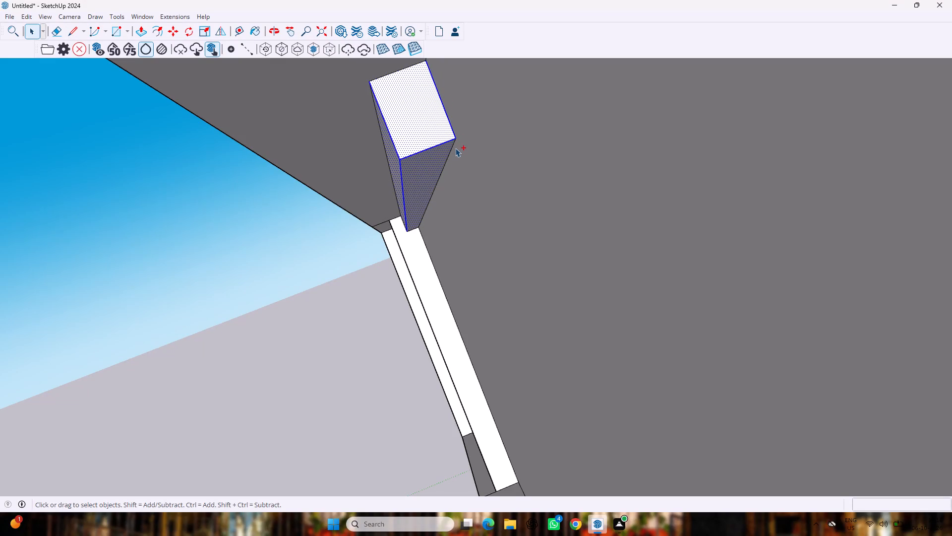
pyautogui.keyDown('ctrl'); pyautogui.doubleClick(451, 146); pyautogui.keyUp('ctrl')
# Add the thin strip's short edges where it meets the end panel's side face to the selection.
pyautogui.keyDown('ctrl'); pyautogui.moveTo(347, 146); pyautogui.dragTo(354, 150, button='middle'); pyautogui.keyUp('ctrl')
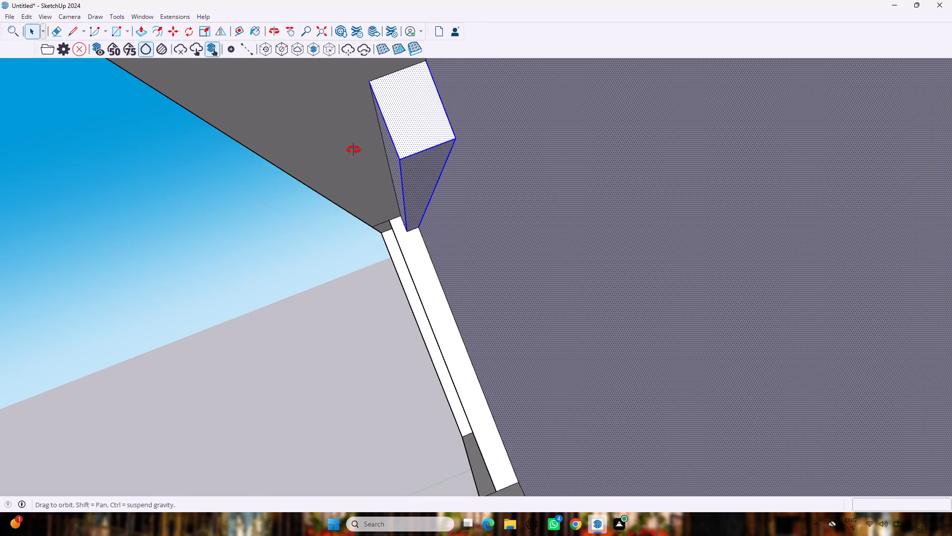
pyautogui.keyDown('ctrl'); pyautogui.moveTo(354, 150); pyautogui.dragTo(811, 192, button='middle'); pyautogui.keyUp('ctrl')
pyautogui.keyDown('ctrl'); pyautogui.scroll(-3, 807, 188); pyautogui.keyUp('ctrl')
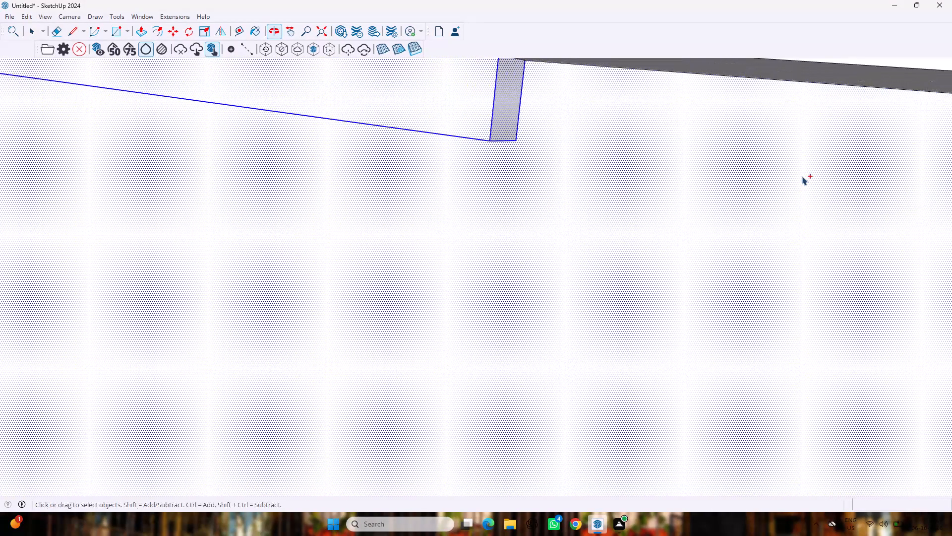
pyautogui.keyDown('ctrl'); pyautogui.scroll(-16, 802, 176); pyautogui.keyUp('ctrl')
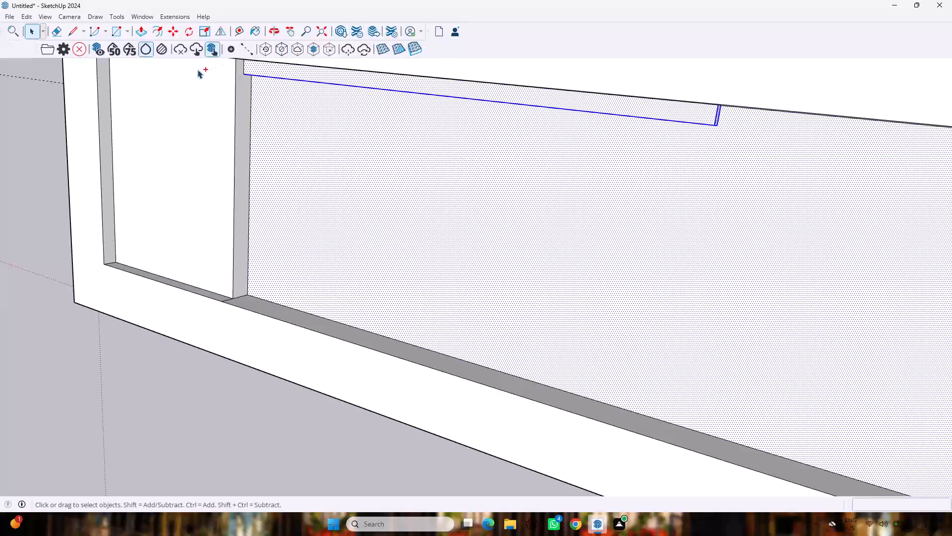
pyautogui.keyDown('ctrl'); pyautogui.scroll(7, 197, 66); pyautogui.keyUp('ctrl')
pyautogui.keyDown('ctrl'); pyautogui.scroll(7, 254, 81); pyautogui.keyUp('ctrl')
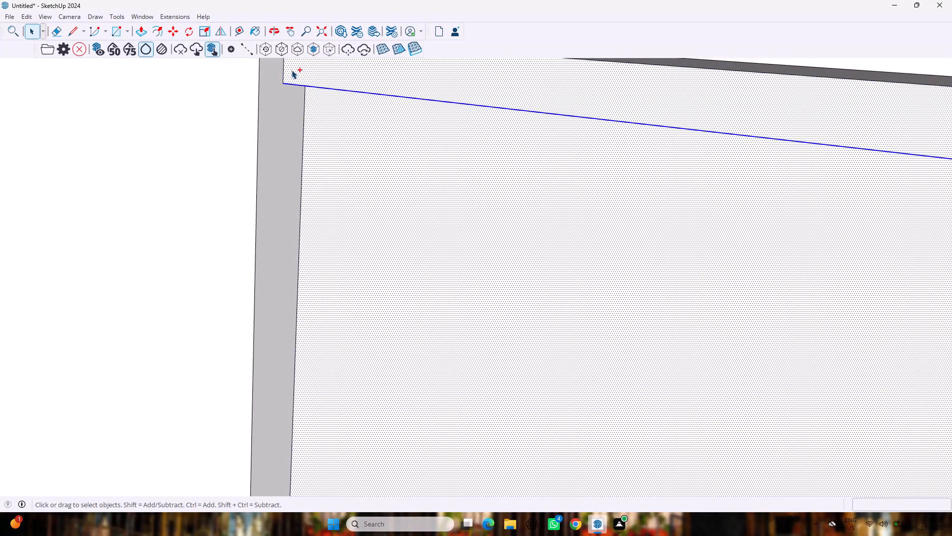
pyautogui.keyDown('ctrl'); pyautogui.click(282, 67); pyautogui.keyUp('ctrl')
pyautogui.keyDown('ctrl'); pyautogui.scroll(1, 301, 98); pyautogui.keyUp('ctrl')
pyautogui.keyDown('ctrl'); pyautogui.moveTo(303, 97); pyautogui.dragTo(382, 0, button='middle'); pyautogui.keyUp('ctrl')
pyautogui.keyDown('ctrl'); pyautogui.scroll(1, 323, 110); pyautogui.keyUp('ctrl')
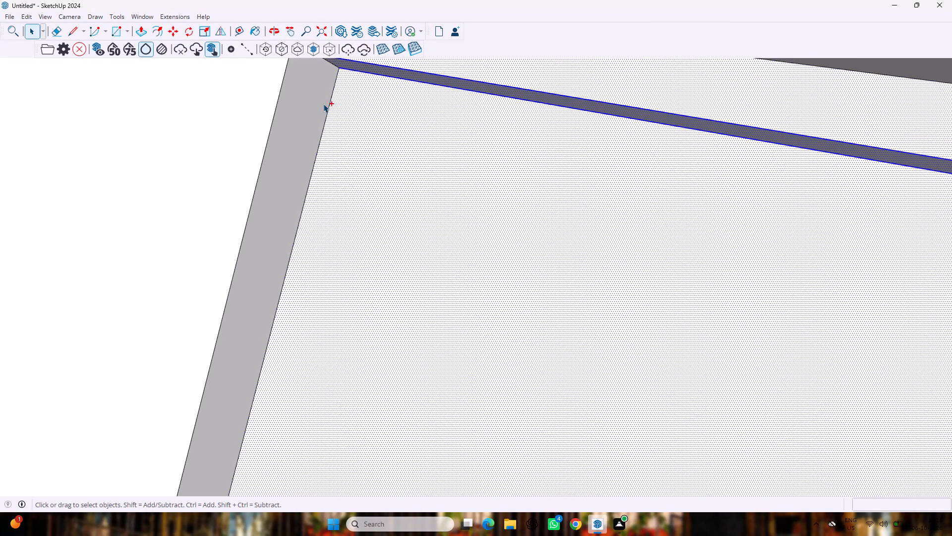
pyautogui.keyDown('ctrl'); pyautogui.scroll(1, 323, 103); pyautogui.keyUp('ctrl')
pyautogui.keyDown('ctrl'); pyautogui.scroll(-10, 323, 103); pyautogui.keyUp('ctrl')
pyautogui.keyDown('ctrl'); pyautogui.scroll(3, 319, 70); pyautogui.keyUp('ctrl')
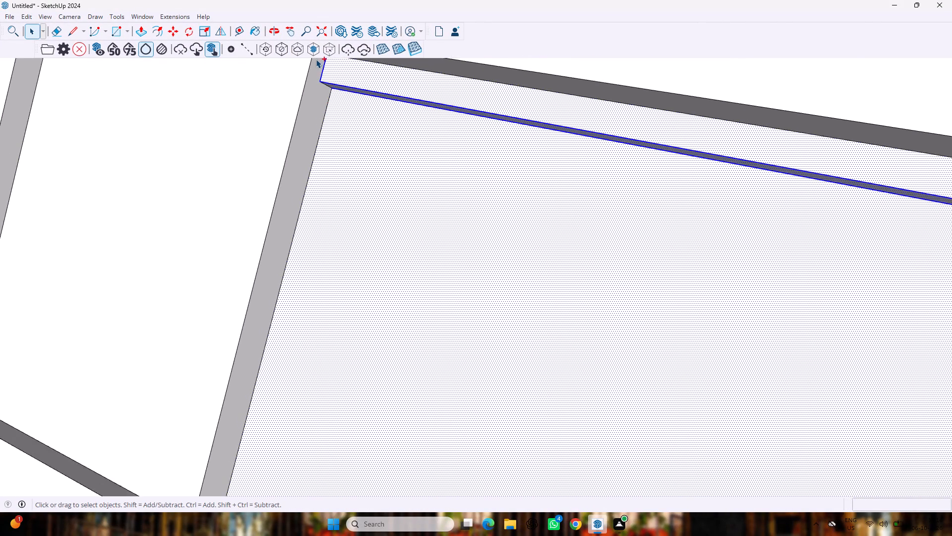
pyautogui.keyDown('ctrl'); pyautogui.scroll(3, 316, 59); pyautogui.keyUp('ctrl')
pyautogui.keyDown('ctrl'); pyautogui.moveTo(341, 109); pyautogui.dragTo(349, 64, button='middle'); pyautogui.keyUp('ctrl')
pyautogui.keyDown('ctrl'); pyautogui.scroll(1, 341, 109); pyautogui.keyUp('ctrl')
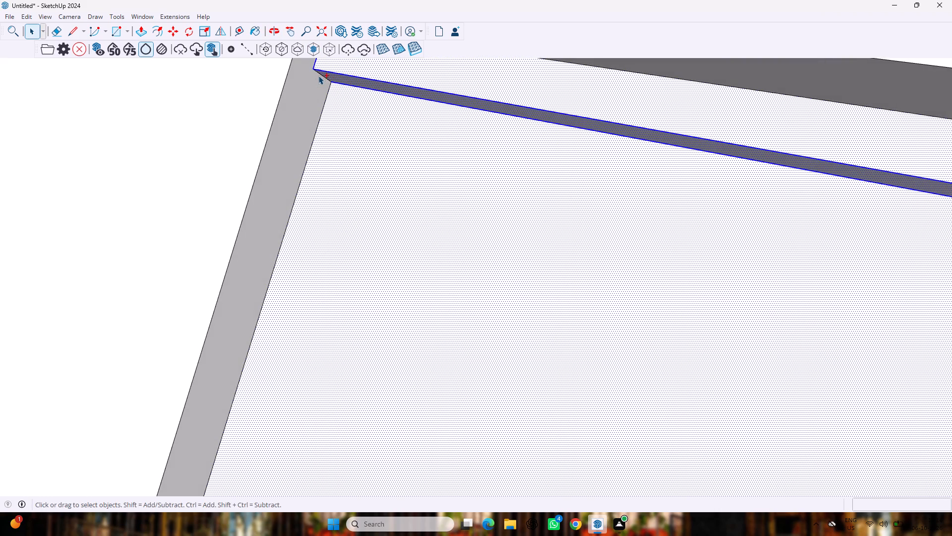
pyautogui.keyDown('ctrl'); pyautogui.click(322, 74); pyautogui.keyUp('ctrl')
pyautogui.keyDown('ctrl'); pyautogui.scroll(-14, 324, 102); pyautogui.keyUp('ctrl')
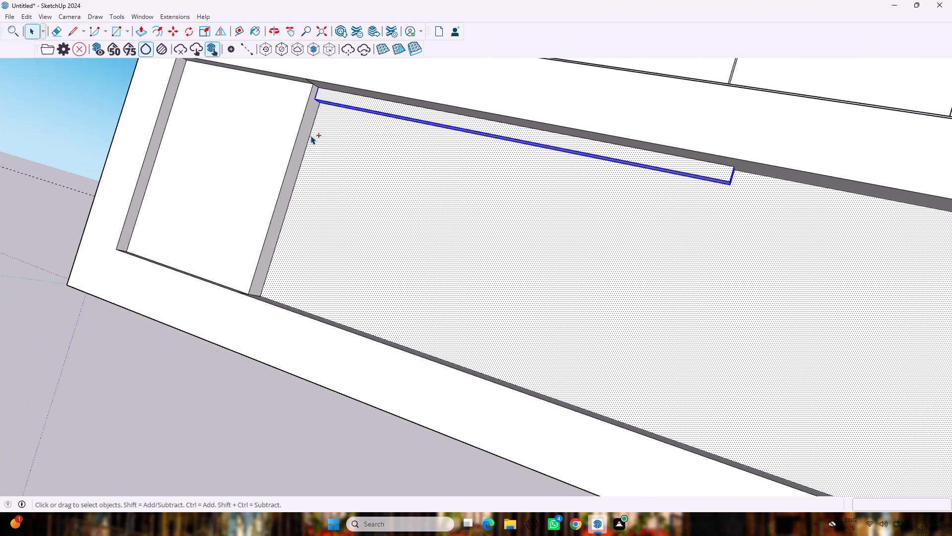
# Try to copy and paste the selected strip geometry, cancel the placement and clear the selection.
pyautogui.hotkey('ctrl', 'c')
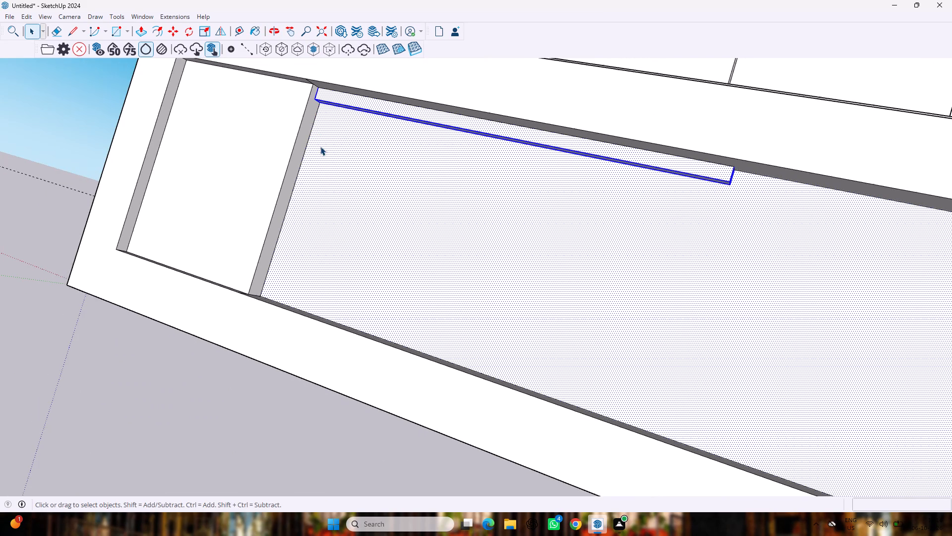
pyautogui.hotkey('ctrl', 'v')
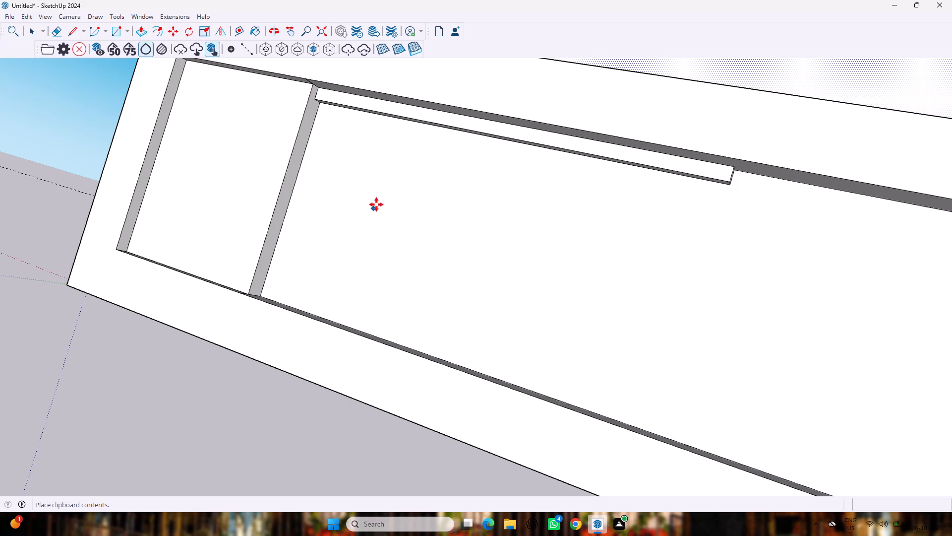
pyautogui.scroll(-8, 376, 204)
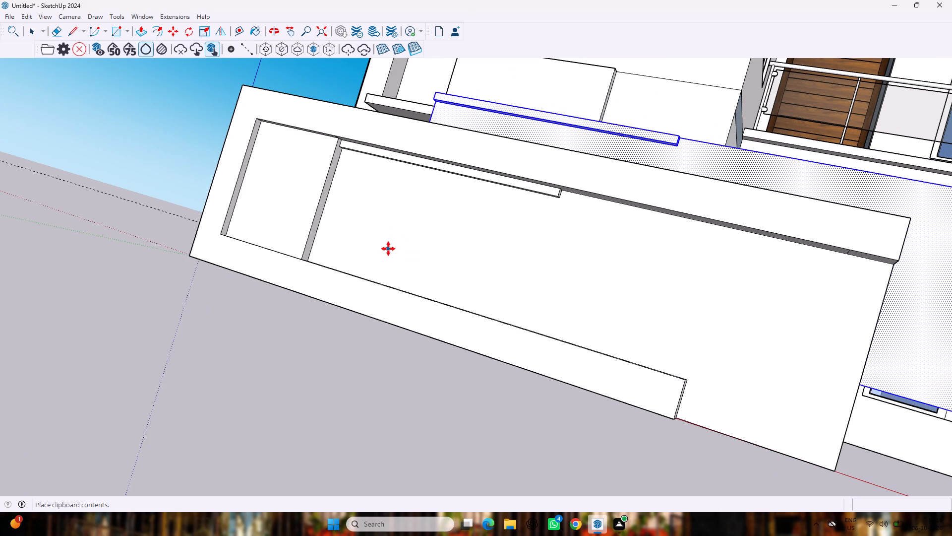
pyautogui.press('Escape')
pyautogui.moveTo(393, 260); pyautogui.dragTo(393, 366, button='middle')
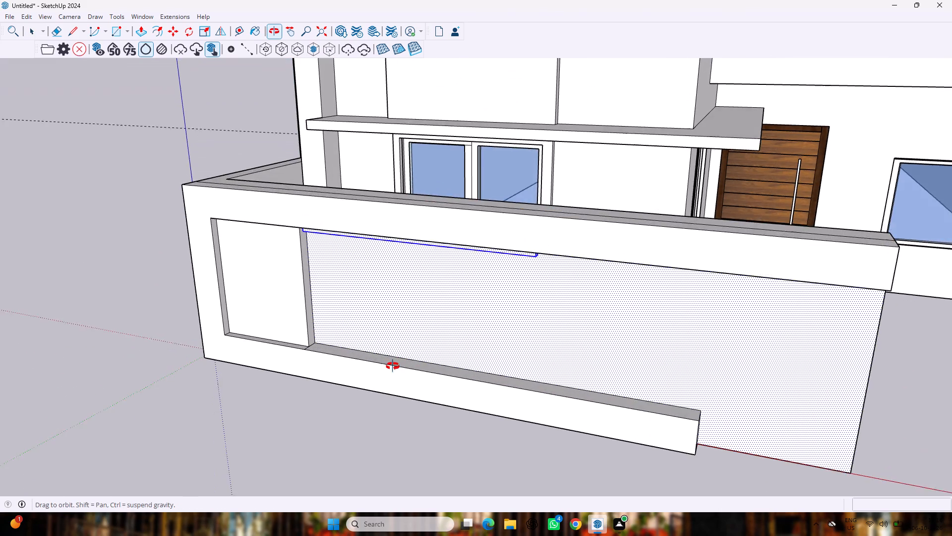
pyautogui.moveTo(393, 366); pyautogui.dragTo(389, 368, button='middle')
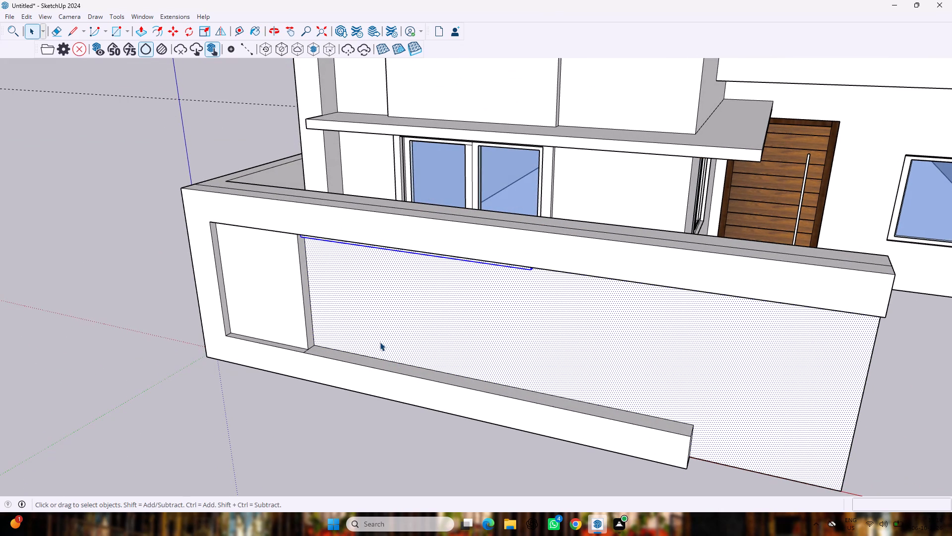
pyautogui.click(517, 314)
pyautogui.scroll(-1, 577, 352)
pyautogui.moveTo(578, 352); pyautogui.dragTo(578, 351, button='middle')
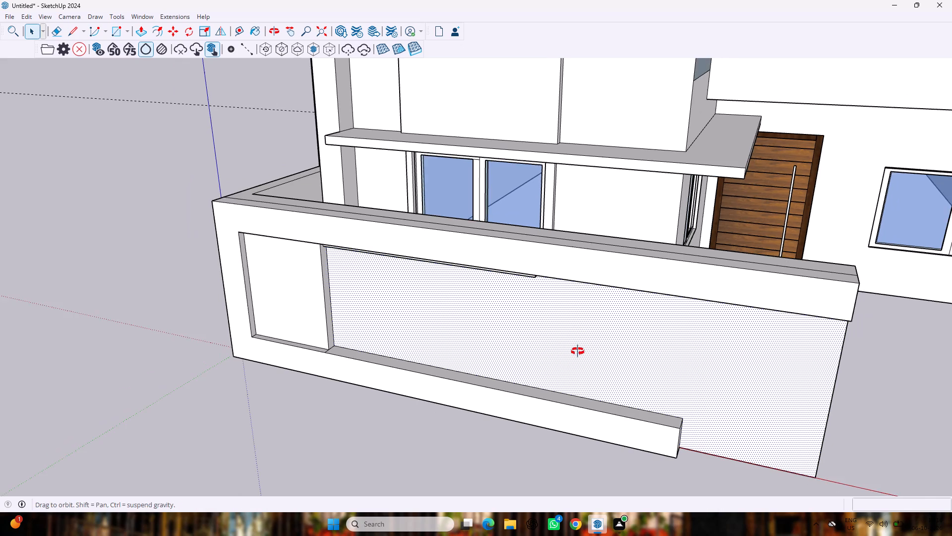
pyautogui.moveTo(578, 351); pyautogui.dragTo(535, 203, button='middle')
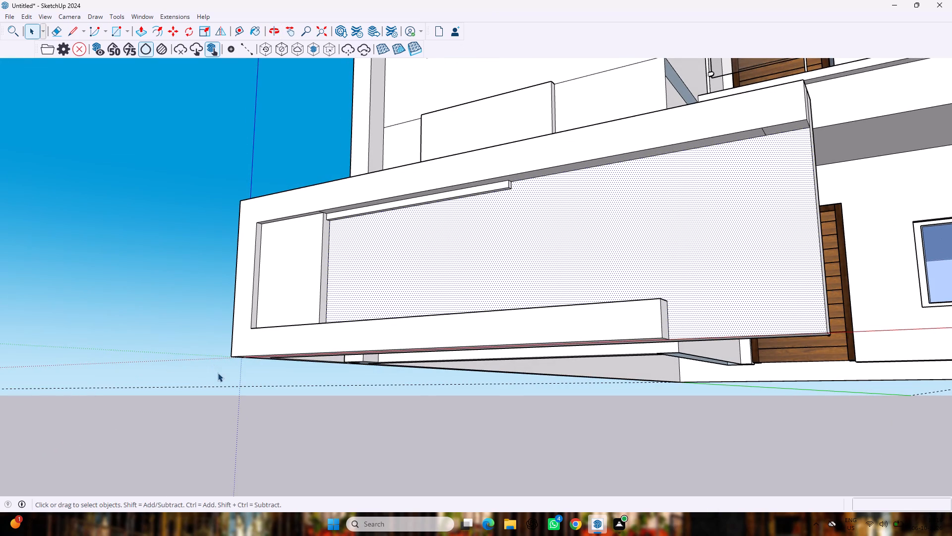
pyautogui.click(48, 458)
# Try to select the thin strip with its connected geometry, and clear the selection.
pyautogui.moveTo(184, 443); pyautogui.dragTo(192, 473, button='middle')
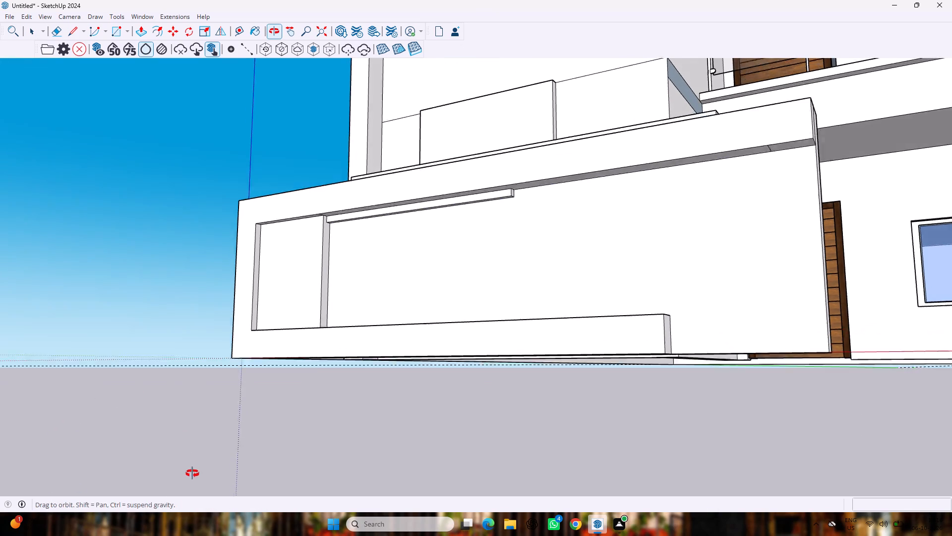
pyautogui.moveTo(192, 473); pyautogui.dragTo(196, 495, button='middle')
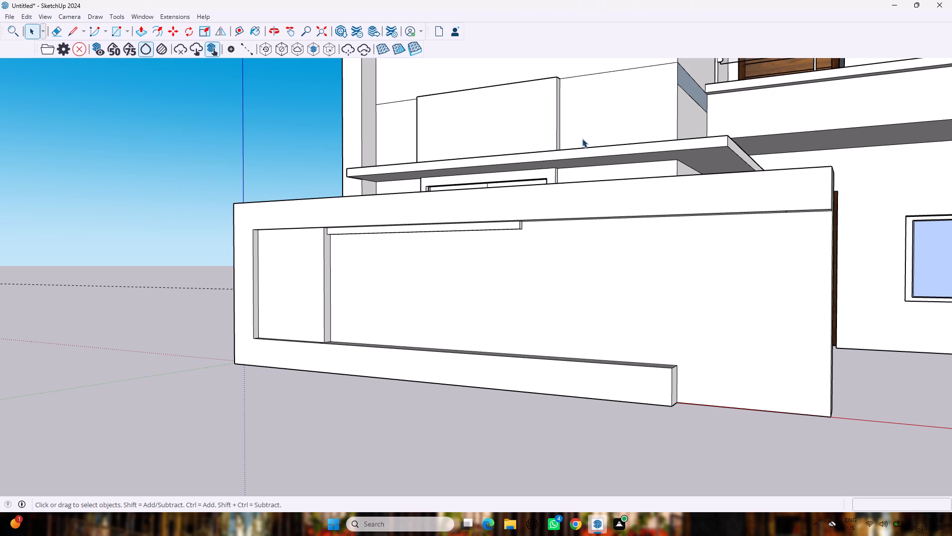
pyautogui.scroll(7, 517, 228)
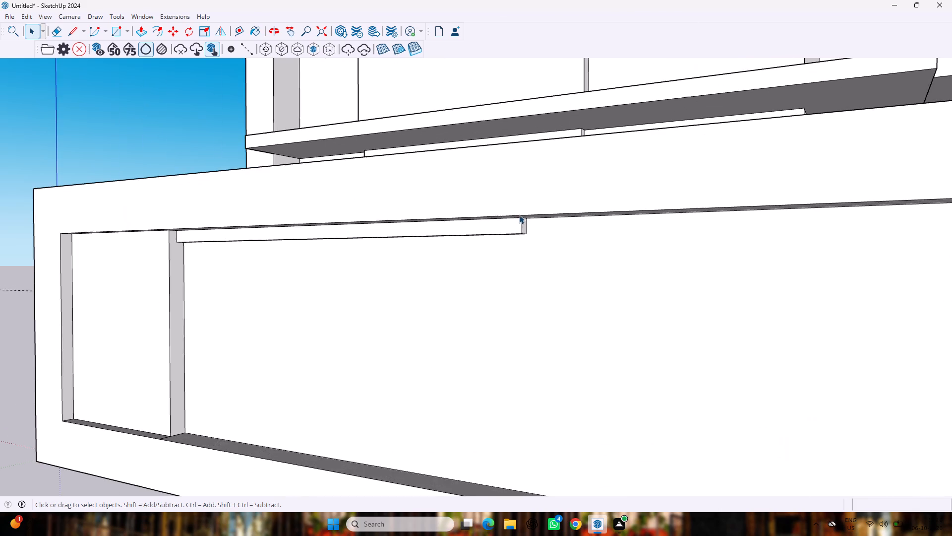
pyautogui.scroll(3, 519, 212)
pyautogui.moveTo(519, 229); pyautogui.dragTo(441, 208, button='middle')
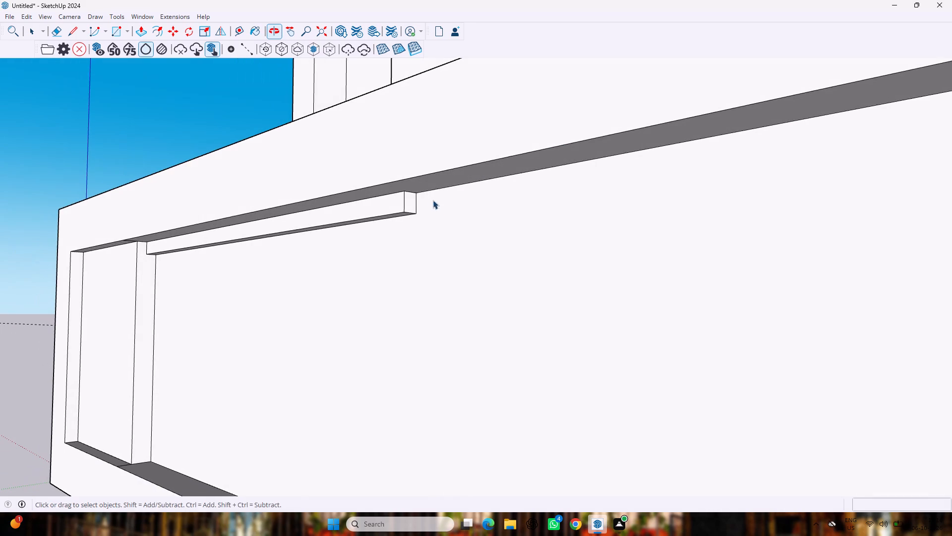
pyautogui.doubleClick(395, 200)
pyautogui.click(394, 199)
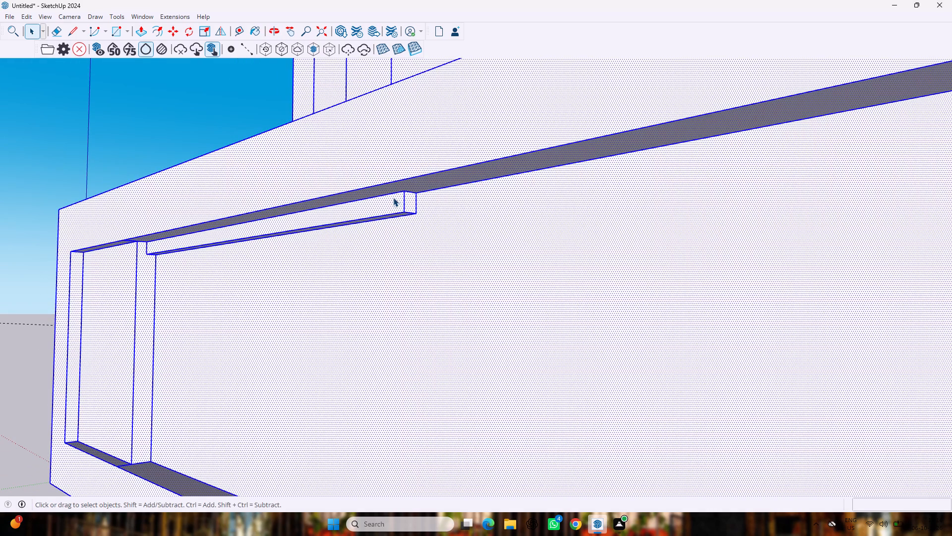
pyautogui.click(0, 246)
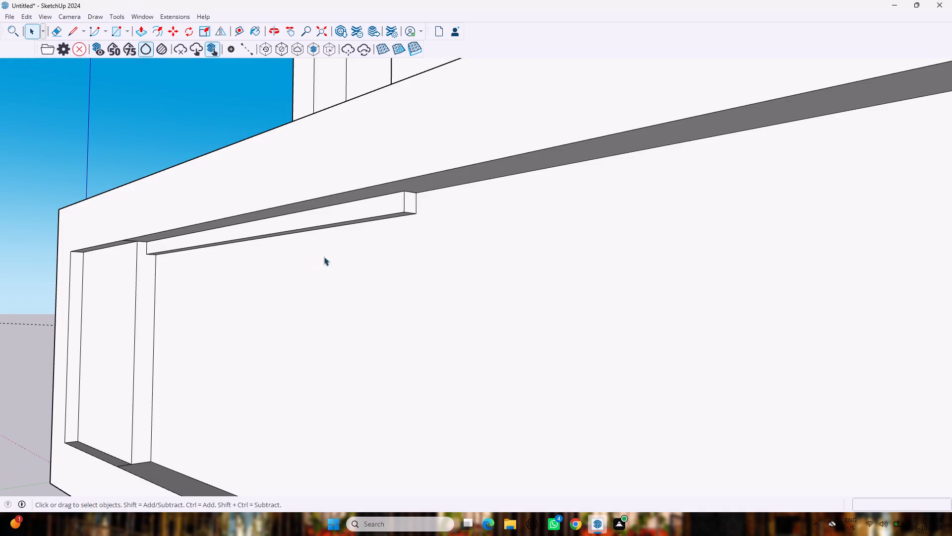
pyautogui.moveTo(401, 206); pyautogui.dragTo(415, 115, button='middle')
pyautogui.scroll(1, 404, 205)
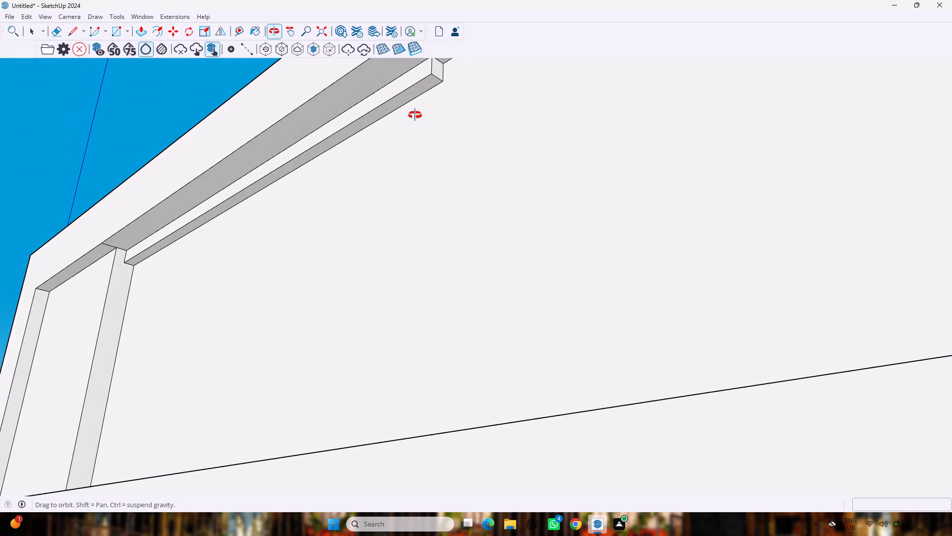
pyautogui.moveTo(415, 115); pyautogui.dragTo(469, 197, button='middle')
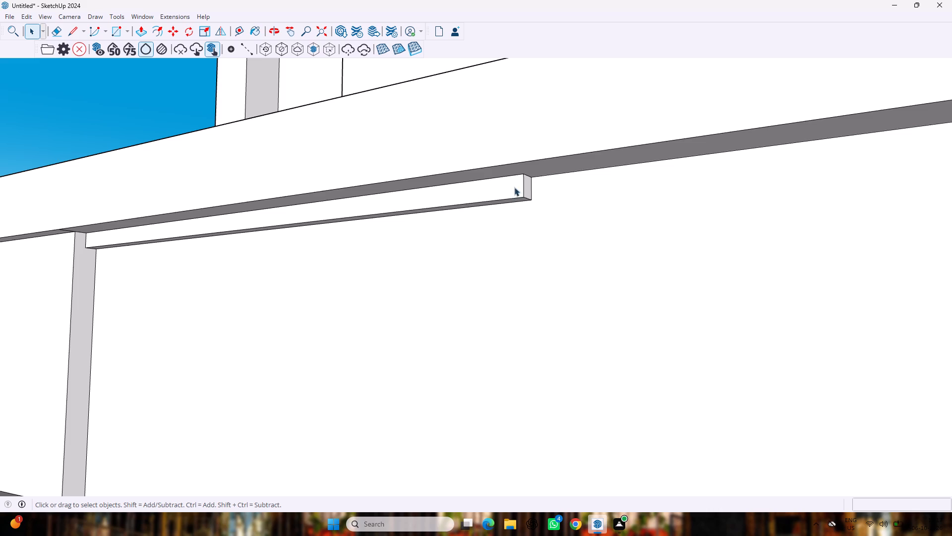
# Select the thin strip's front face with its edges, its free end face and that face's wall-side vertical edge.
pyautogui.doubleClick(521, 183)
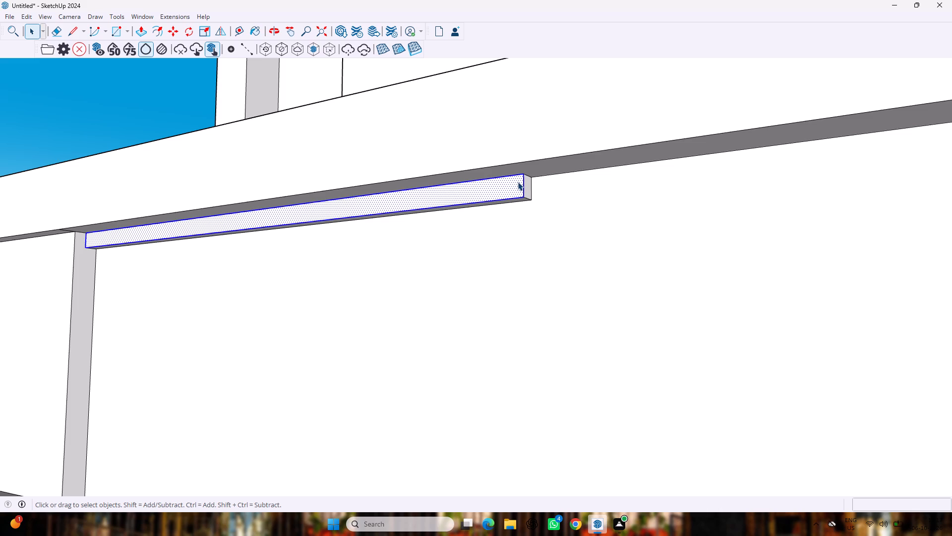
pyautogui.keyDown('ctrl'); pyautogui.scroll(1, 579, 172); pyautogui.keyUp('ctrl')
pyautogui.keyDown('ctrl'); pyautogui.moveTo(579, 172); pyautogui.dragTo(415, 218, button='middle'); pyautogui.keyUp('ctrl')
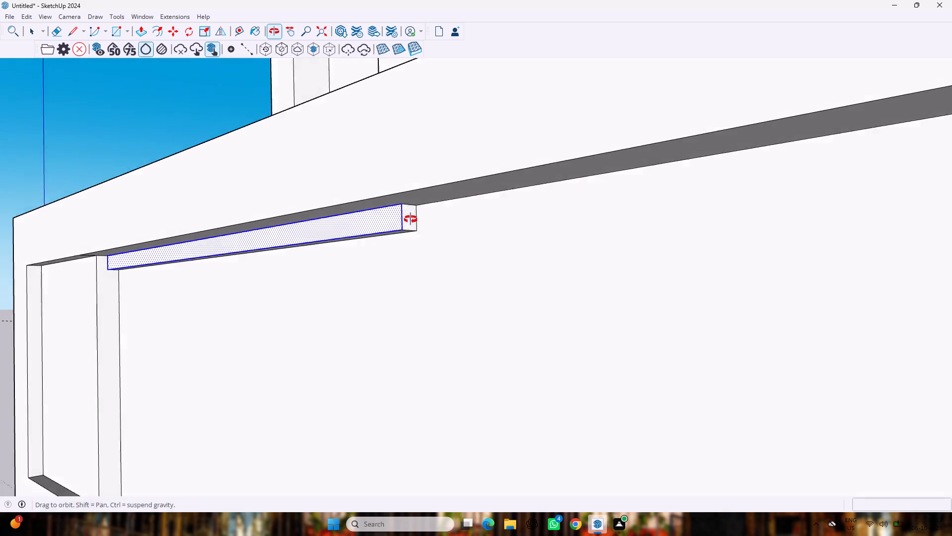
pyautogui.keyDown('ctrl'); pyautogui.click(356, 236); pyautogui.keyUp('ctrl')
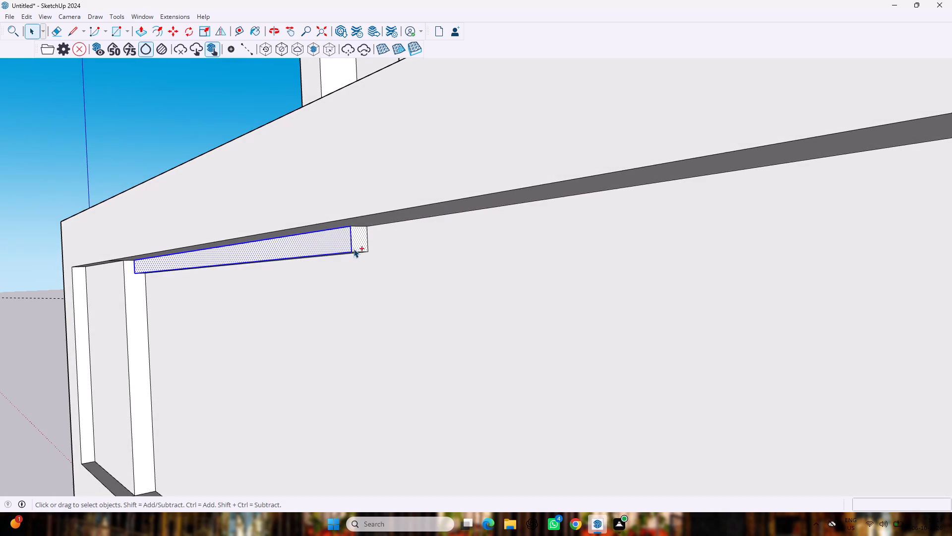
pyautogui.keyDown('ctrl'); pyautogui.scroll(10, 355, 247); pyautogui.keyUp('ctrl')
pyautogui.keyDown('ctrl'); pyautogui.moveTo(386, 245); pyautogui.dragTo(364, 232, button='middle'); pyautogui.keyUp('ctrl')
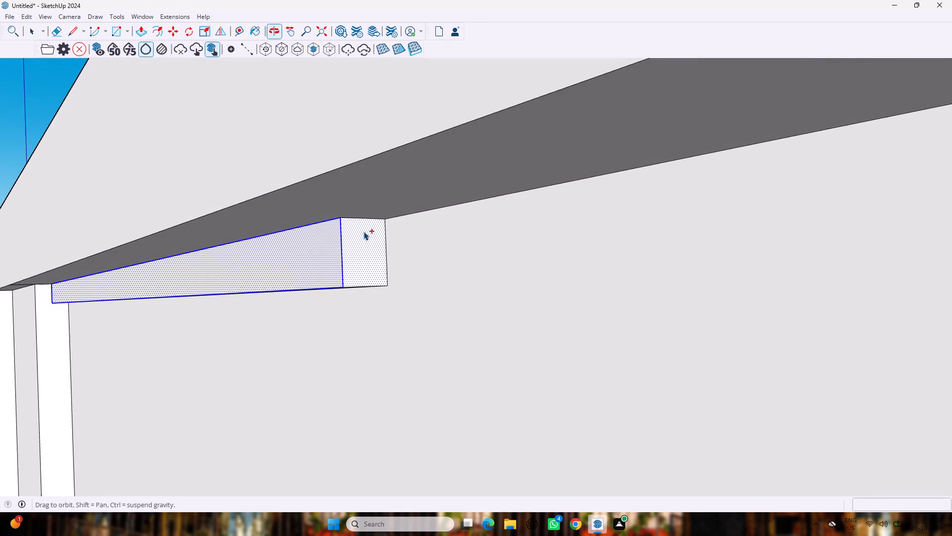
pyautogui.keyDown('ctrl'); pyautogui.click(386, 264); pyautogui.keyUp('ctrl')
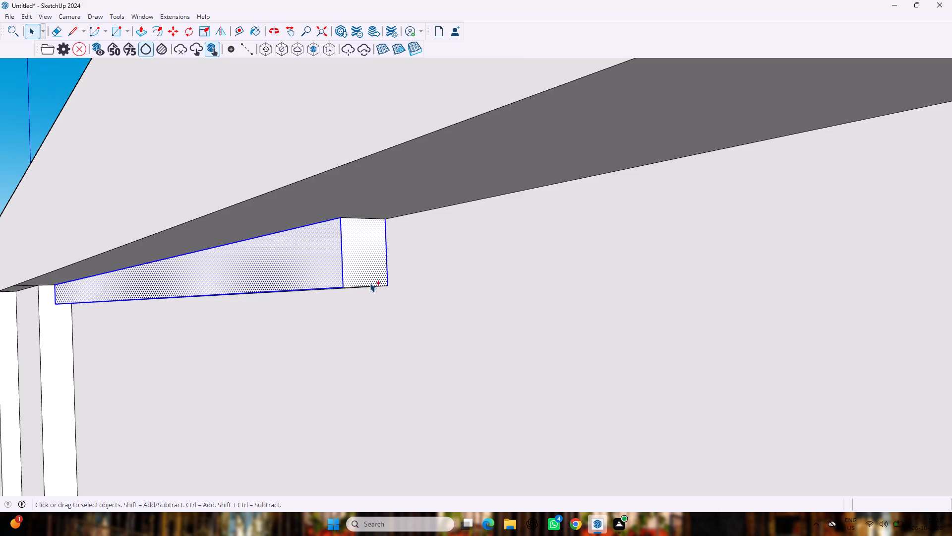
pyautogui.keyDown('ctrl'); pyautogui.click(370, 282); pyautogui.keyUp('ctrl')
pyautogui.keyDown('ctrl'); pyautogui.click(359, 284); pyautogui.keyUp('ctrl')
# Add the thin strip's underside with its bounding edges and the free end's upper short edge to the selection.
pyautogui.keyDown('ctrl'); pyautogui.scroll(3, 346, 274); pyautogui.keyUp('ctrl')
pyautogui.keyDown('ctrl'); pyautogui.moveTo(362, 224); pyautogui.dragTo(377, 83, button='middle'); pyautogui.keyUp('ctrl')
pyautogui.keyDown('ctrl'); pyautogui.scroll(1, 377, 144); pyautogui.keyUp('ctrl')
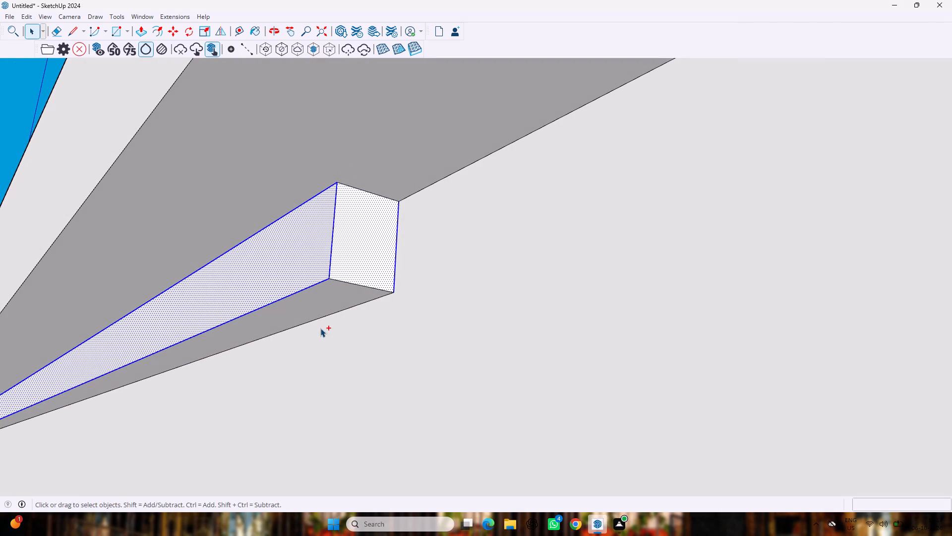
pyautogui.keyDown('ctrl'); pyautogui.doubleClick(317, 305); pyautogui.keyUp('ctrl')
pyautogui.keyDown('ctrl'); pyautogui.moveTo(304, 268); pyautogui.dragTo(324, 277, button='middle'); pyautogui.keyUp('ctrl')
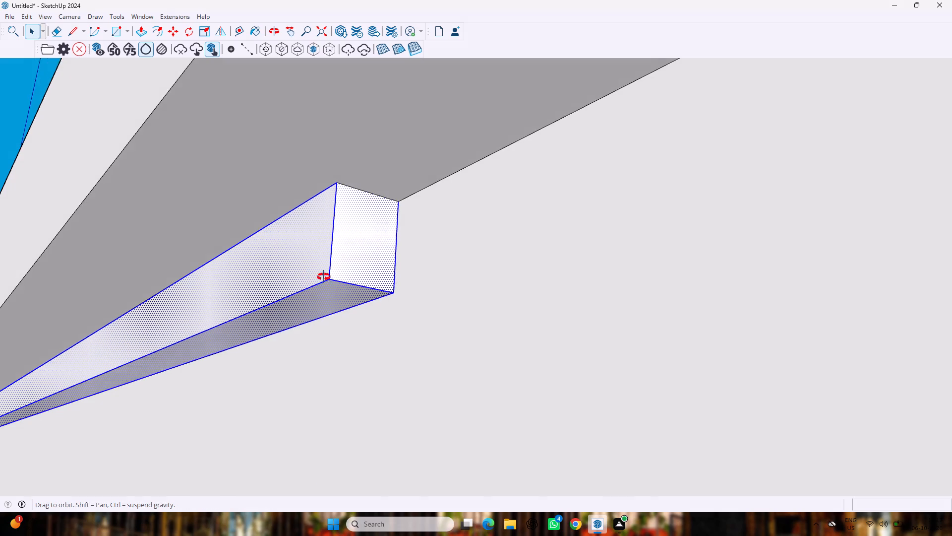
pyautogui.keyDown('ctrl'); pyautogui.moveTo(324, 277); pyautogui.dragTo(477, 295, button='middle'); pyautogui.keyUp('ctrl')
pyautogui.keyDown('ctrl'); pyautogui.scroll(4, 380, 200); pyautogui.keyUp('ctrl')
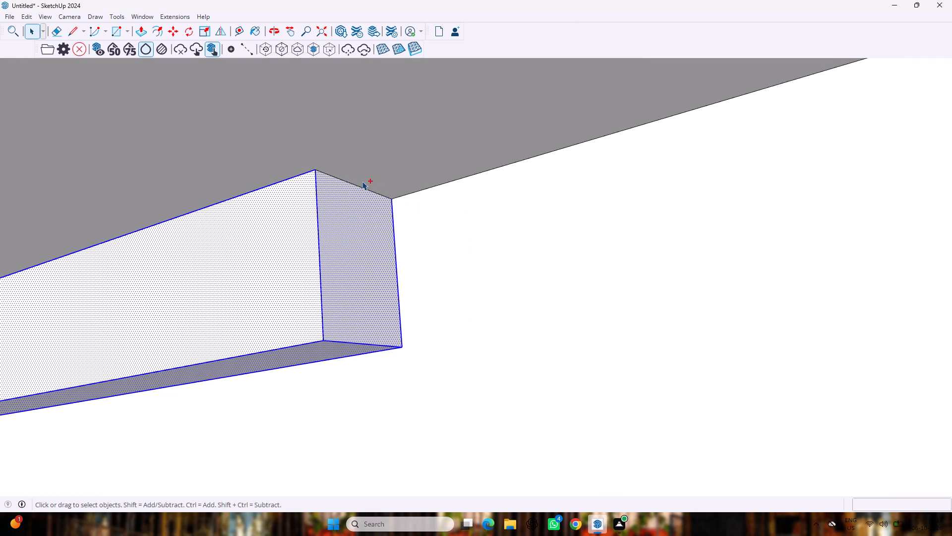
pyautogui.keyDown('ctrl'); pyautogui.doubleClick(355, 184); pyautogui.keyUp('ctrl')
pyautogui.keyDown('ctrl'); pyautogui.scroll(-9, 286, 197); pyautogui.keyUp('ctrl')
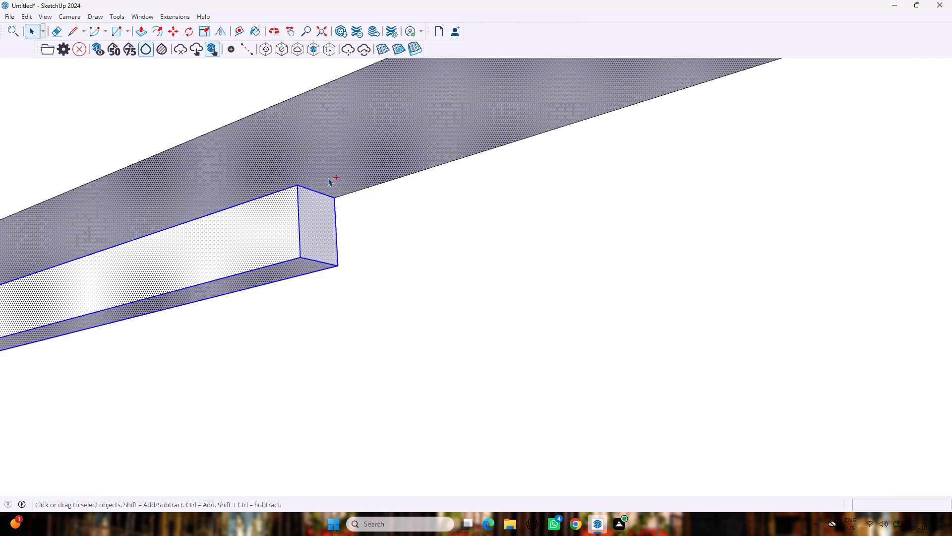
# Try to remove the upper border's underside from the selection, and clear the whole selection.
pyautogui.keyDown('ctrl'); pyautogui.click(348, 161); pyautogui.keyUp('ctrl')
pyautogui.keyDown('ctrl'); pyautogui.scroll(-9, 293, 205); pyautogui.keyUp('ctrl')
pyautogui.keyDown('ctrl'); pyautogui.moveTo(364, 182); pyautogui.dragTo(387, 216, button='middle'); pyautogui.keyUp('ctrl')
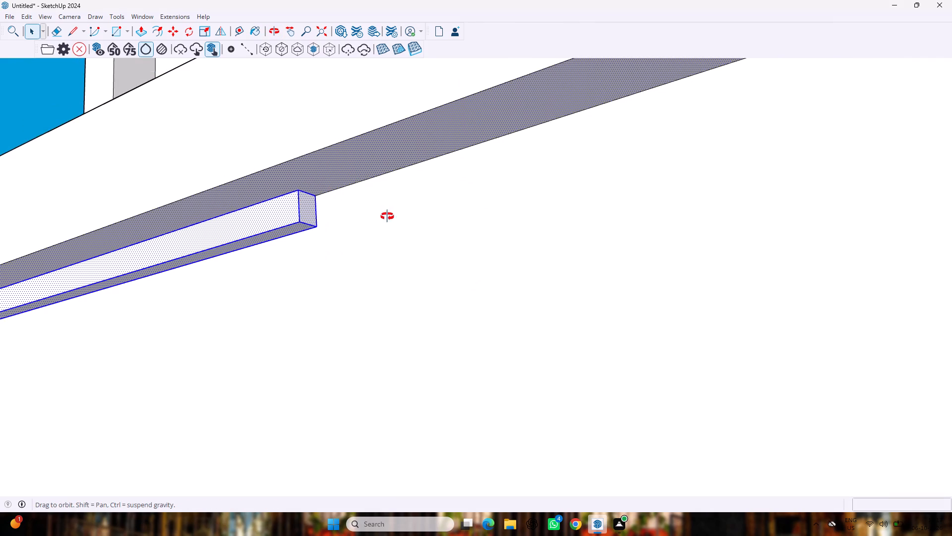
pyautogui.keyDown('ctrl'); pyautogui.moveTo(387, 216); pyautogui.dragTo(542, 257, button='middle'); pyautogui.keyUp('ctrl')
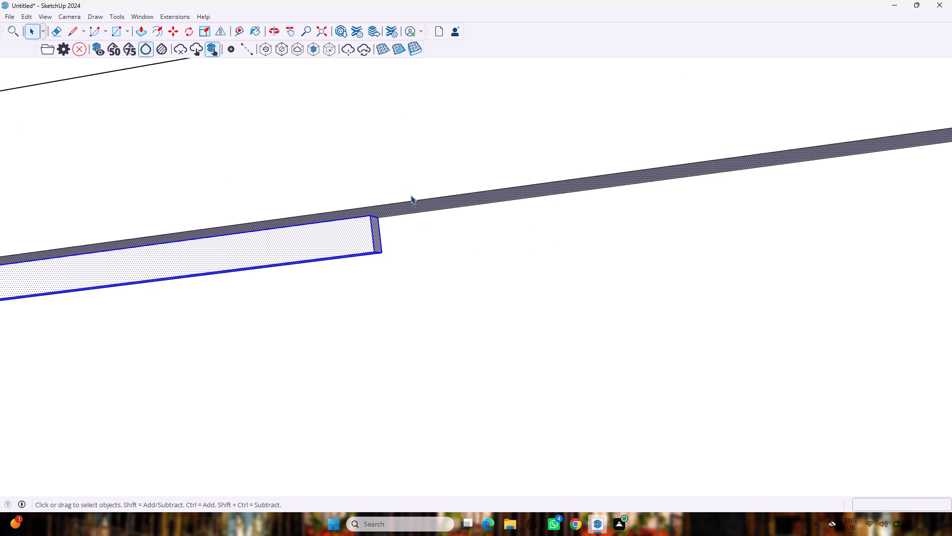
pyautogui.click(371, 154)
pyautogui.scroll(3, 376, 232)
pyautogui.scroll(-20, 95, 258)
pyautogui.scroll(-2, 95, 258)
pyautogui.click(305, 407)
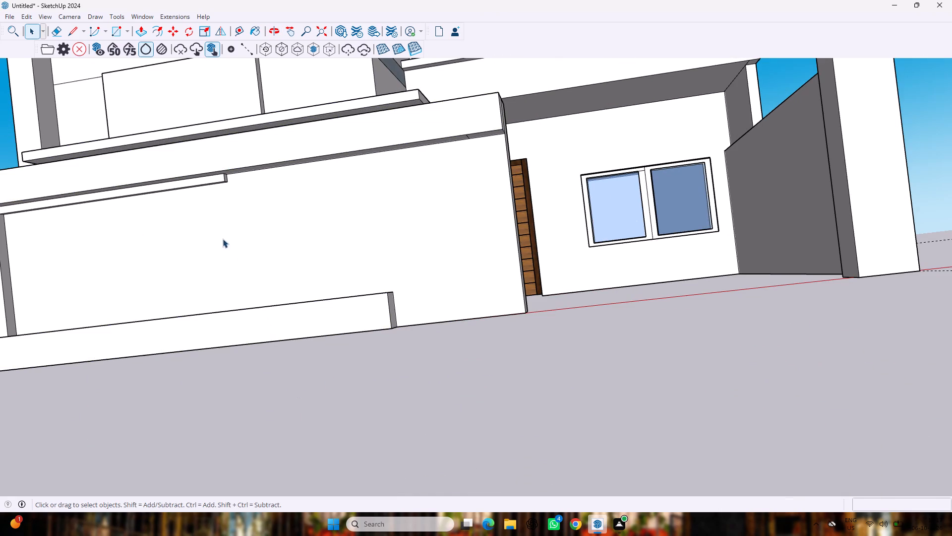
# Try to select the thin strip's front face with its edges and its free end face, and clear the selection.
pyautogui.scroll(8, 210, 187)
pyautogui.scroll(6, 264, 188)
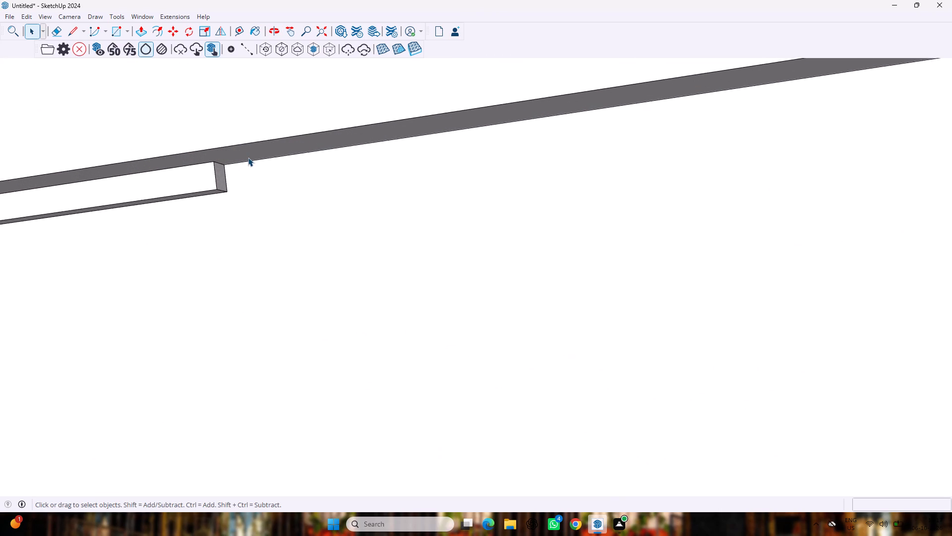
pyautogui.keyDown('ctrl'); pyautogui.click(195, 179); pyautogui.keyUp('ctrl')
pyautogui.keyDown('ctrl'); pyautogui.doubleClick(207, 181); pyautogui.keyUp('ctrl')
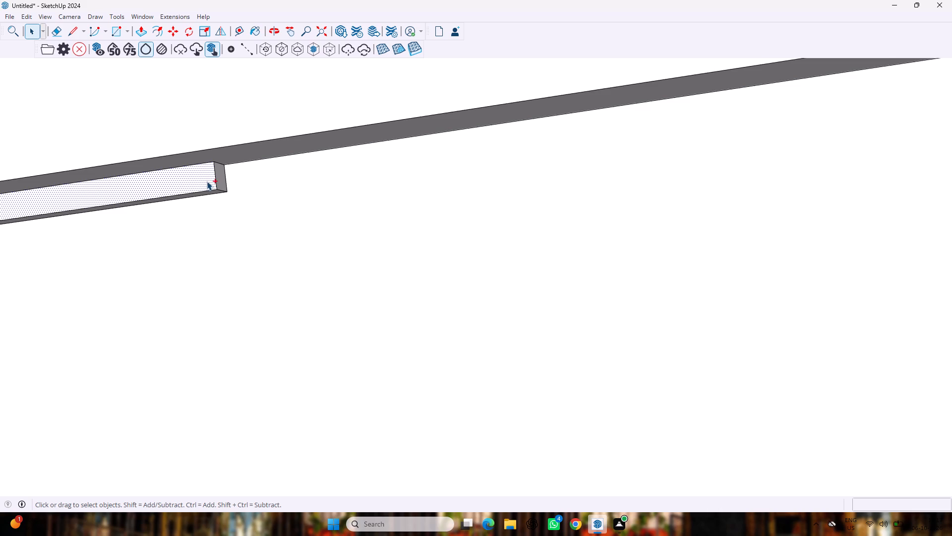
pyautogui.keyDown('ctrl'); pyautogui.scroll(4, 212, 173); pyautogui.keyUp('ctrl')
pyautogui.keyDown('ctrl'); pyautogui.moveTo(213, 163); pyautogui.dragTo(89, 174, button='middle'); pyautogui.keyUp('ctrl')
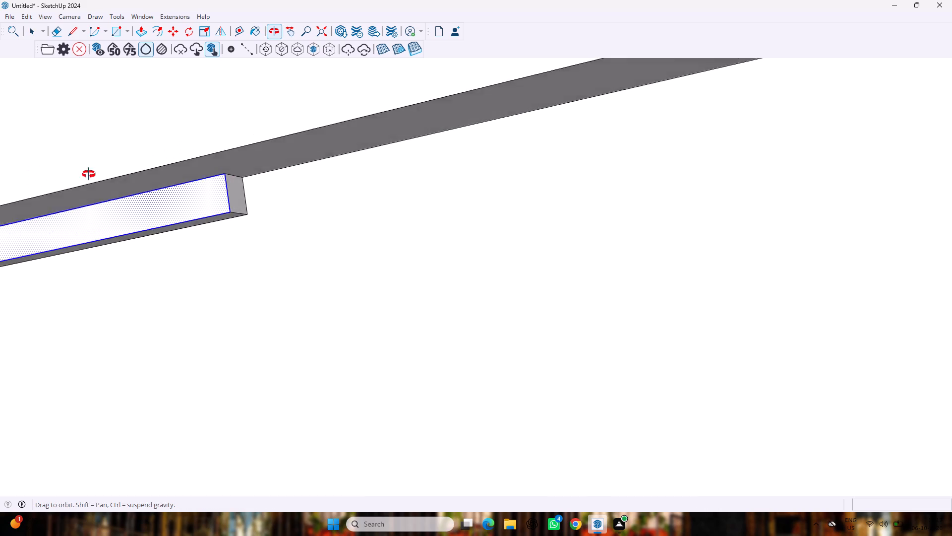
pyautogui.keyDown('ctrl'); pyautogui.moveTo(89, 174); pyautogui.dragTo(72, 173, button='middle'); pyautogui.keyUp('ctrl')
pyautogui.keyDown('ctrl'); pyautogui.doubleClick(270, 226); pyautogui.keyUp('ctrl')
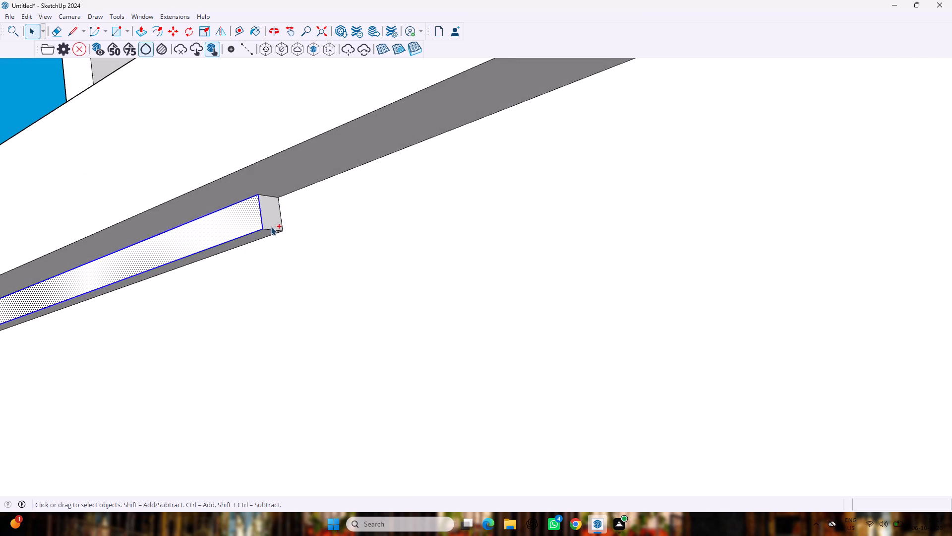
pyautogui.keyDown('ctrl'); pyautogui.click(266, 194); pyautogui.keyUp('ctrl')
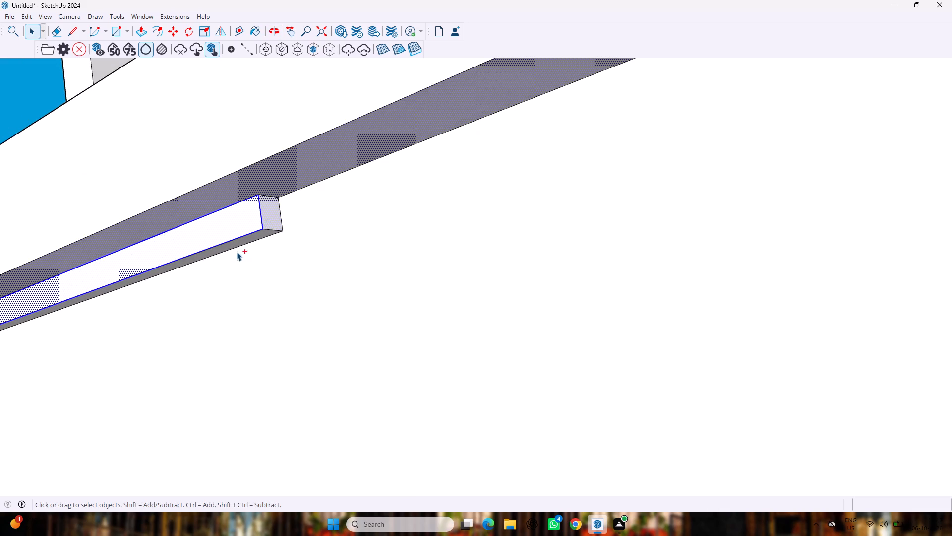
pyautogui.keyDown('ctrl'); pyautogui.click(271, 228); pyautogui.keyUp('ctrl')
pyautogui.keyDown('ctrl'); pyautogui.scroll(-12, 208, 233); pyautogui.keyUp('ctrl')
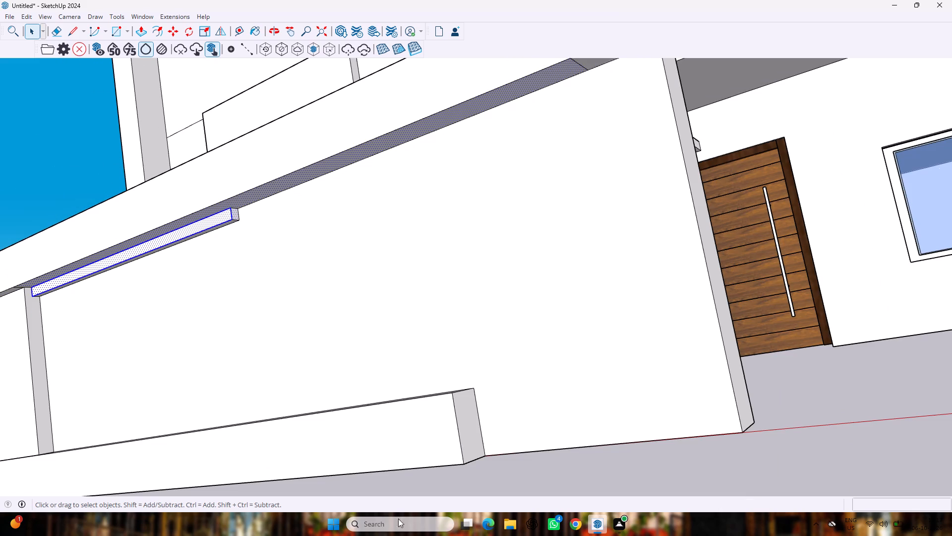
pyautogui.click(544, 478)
# Select the thin strip's underside, front face and free end face, plus the front lower long edge and the end's lower short edge.
pyautogui.scroll(8, 247, 219)
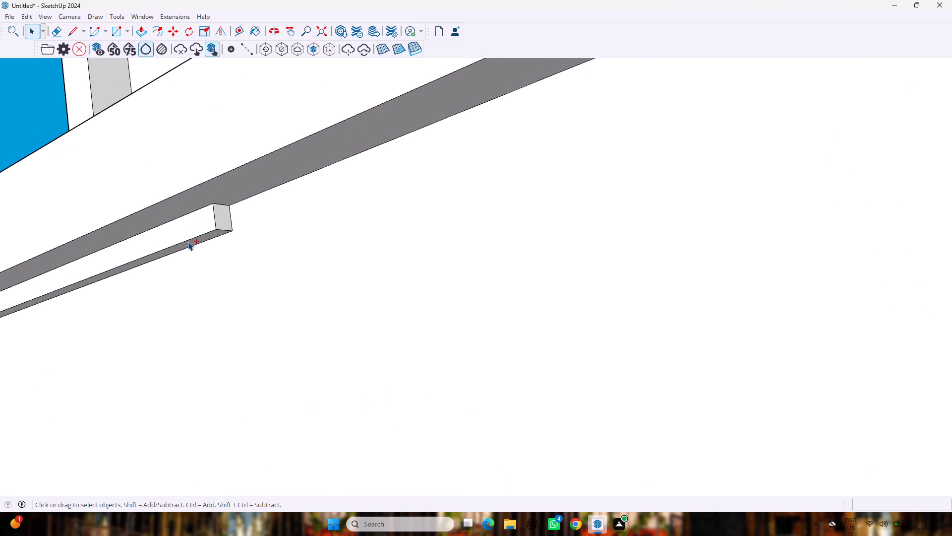
pyautogui.keyDown('ctrl'); pyautogui.click(190, 241); pyautogui.keyUp('ctrl')
pyautogui.keyDown('ctrl'); pyautogui.click(189, 237); pyautogui.keyUp('ctrl')
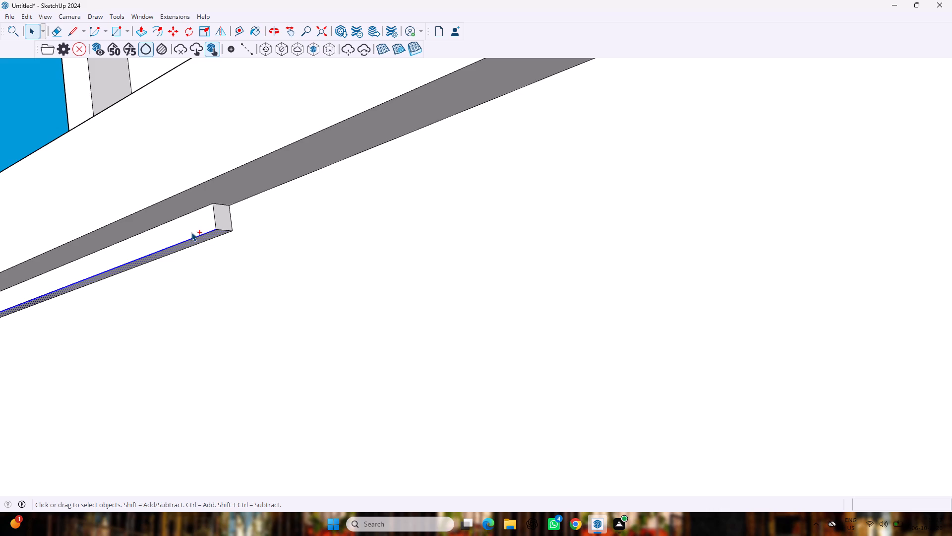
pyautogui.keyDown('ctrl'); pyautogui.click(193, 231); pyautogui.keyUp('ctrl')
pyautogui.keyDown('ctrl'); pyautogui.click(224, 224); pyautogui.keyUp('ctrl')
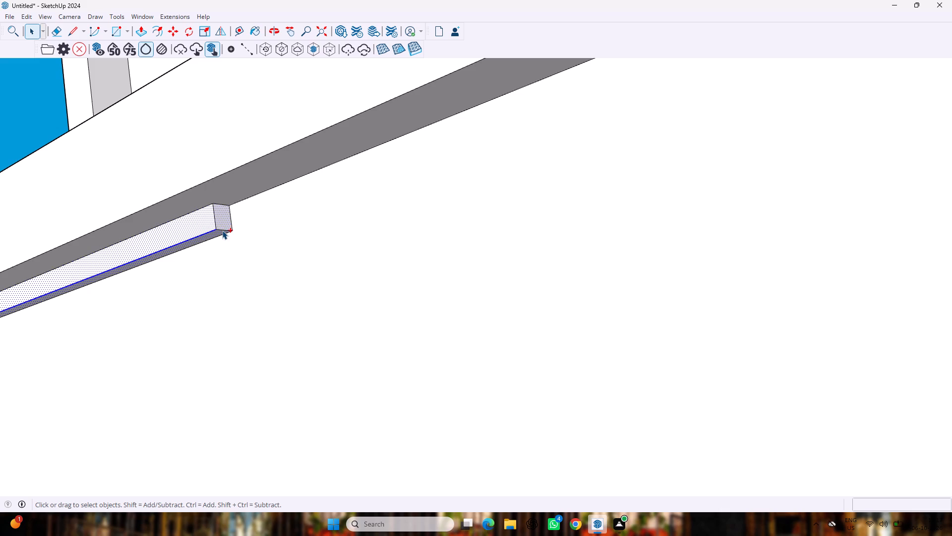
pyautogui.keyDown('ctrl'); pyautogui.click(222, 229); pyautogui.keyUp('ctrl')
# Add the thin strip's wall-side lower long edge and both vertical edges of its free end face to the selection.
pyautogui.keyDown('ctrl'); pyautogui.moveTo(185, 220); pyautogui.dragTo(713, 216, button='middle'); pyautogui.keyUp('ctrl')
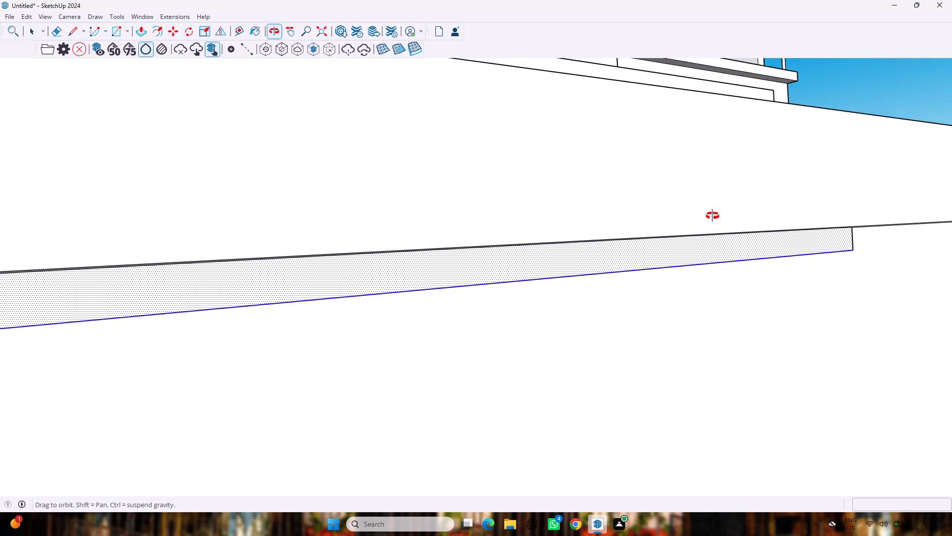
pyautogui.keyDown('ctrl'); pyautogui.moveTo(713, 216); pyautogui.dragTo(713, 218, button='middle'); pyautogui.keyUp('ctrl')
pyautogui.keyDown('ctrl'); pyautogui.scroll(-2, 713, 218); pyautogui.keyUp('ctrl')
pyautogui.keyDown('ctrl'); pyautogui.moveTo(655, 228); pyautogui.dragTo(223, 112, button='middle'); pyautogui.keyUp('ctrl')
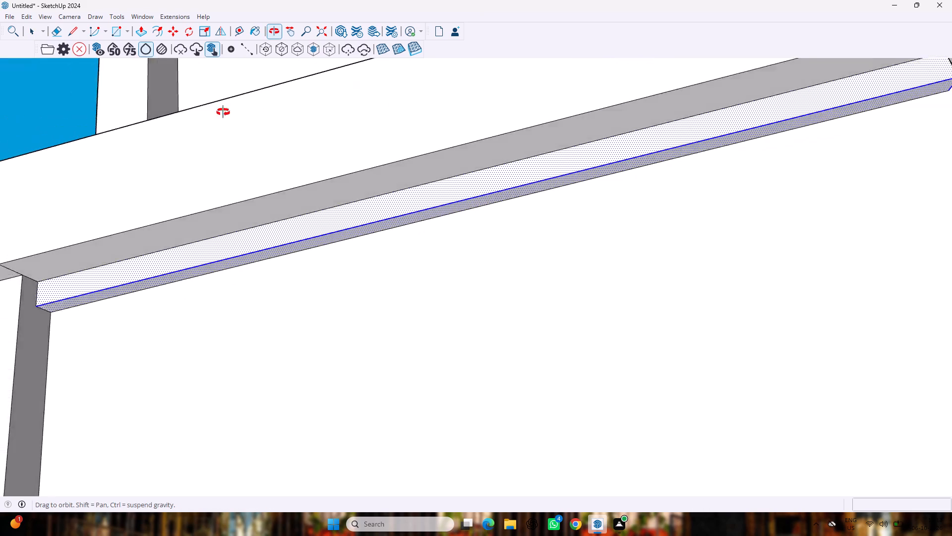
pyautogui.keyDown('ctrl'); pyautogui.moveTo(223, 112); pyautogui.dragTo(209, 360, button='middle'); pyautogui.keyUp('ctrl')
pyautogui.keyDown('ctrl'); pyautogui.middleClick(294, 363); pyautogui.keyUp('ctrl')
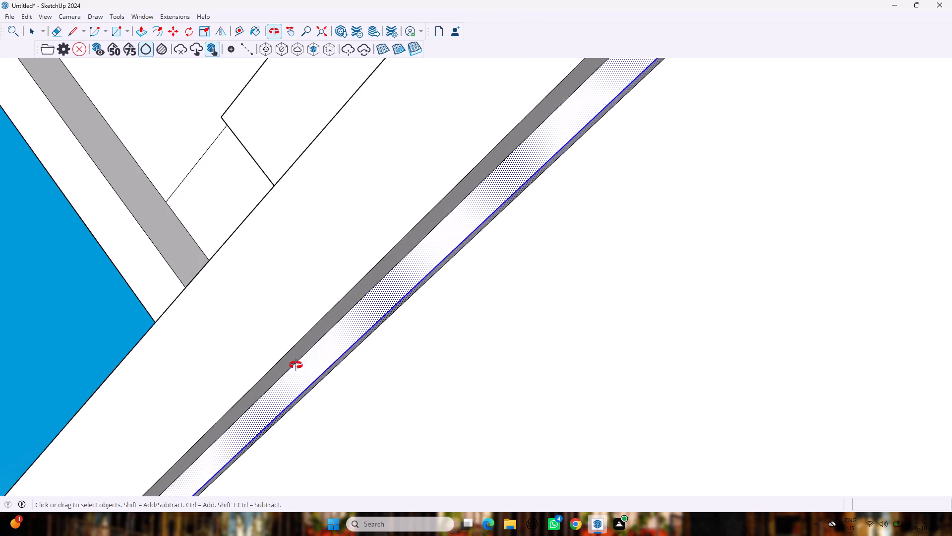
pyautogui.keyDown('ctrl'); pyautogui.scroll(-6, 535, 282); pyautogui.keyUp('ctrl')
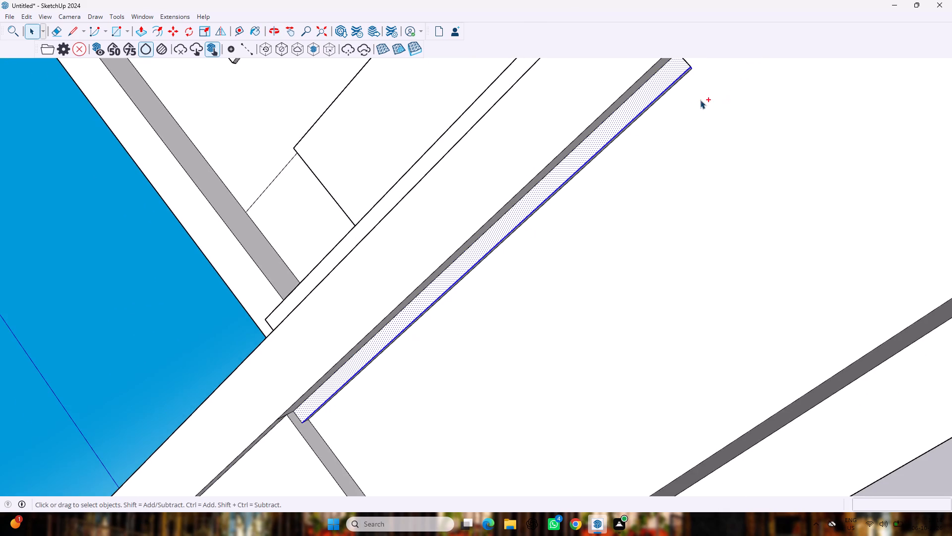
pyautogui.keyDown('ctrl'); pyautogui.moveTo(697, 102); pyautogui.dragTo(396, 235, button='middle'); pyautogui.keyUp('ctrl')
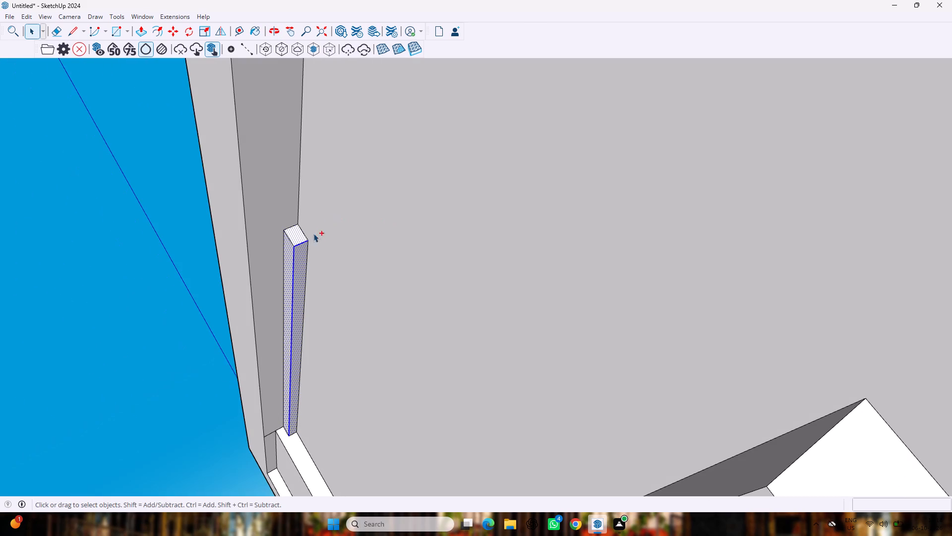
pyautogui.keyDown('ctrl'); pyautogui.scroll(9, 294, 269); pyautogui.keyUp('ctrl')
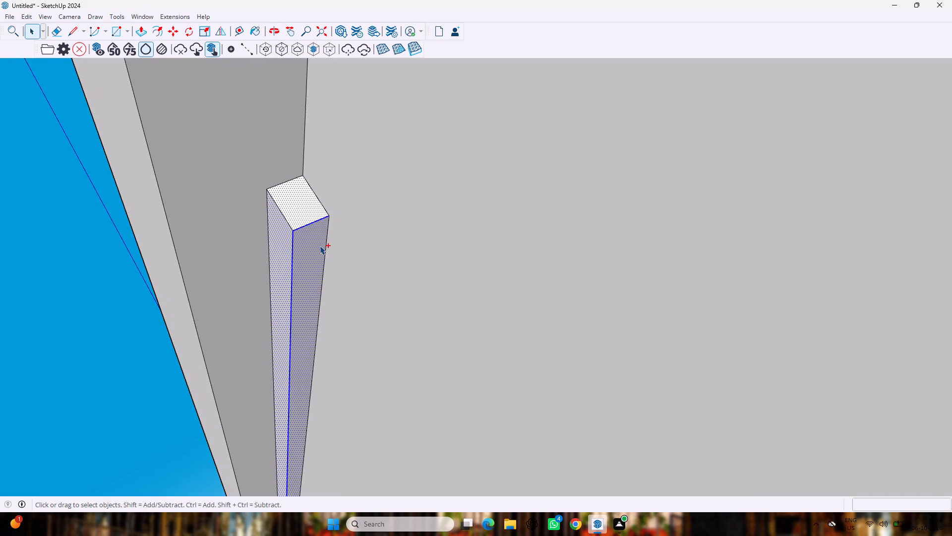
pyautogui.keyDown('ctrl'); pyautogui.click(323, 239); pyautogui.keyUp('ctrl')
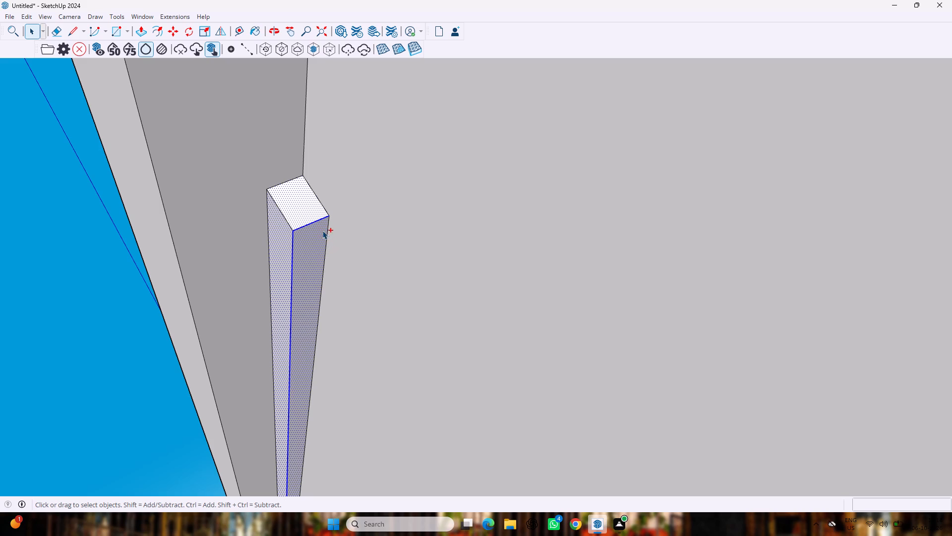
pyautogui.keyDown('ctrl'); pyautogui.click(327, 225); pyautogui.keyUp('ctrl')
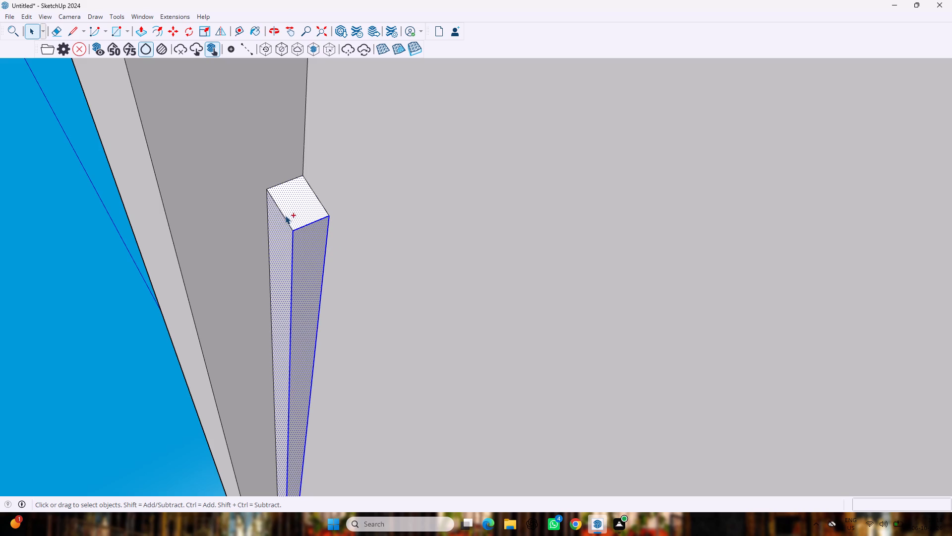
pyautogui.keyDown('ctrl'); pyautogui.click(285, 215); pyautogui.keyUp('ctrl')
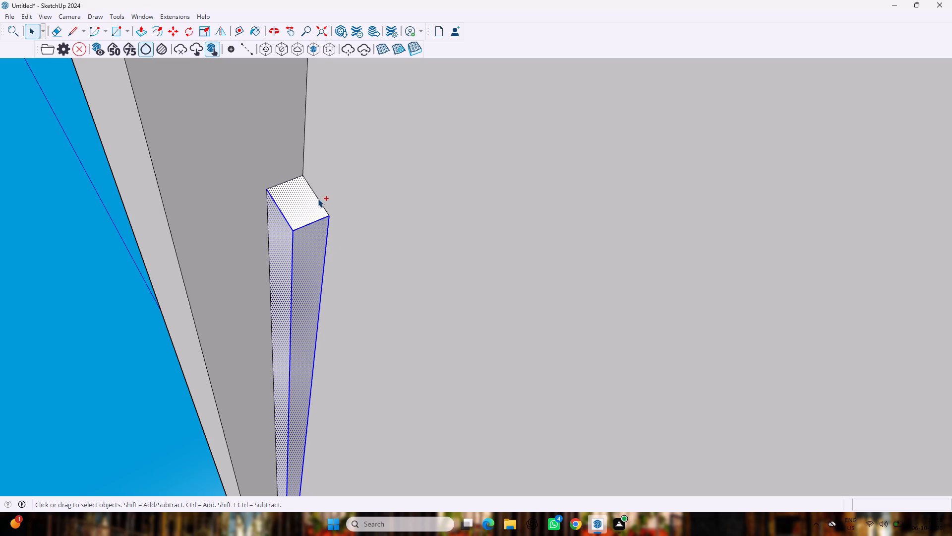
pyautogui.keyDown('ctrl'); pyautogui.click(318, 199); pyautogui.keyUp('ctrl')
# Copy the selected thin strip and paste the copy just beneath the original, starting at the recessed panel's side edge.
pyautogui.keyDown('ctrl'); pyautogui.scroll(-5, 294, 200); pyautogui.keyUp('ctrl')
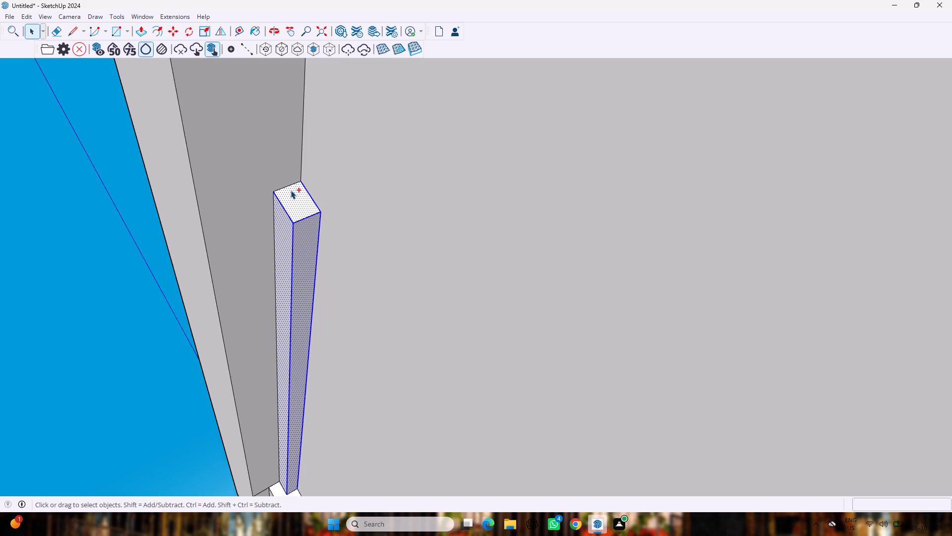
pyautogui.keyDown('ctrl'); pyautogui.scroll(-2, 291, 190); pyautogui.keyUp('ctrl')
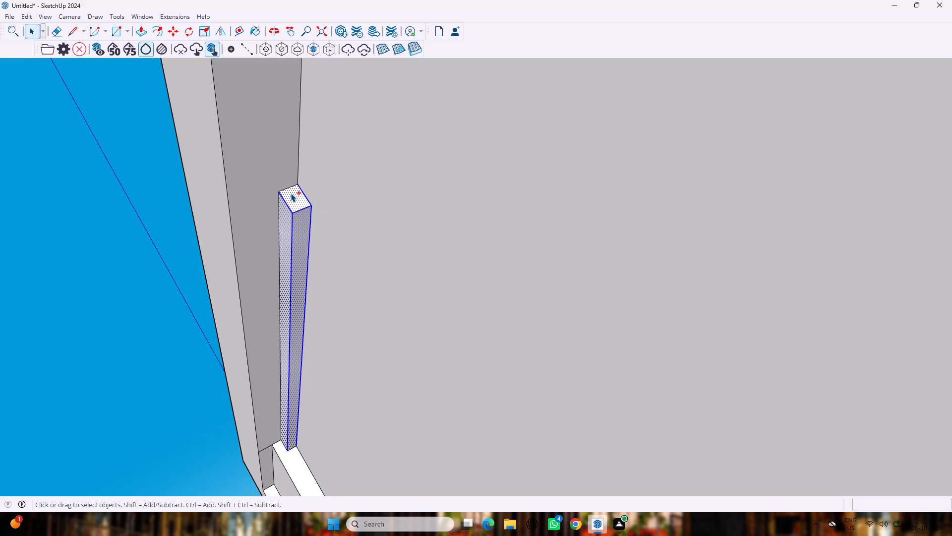
pyautogui.hotkey('ctrl', 'c')
pyautogui.hotkey('ctrl', 'v')
pyautogui.scroll(-6, 302, 204)
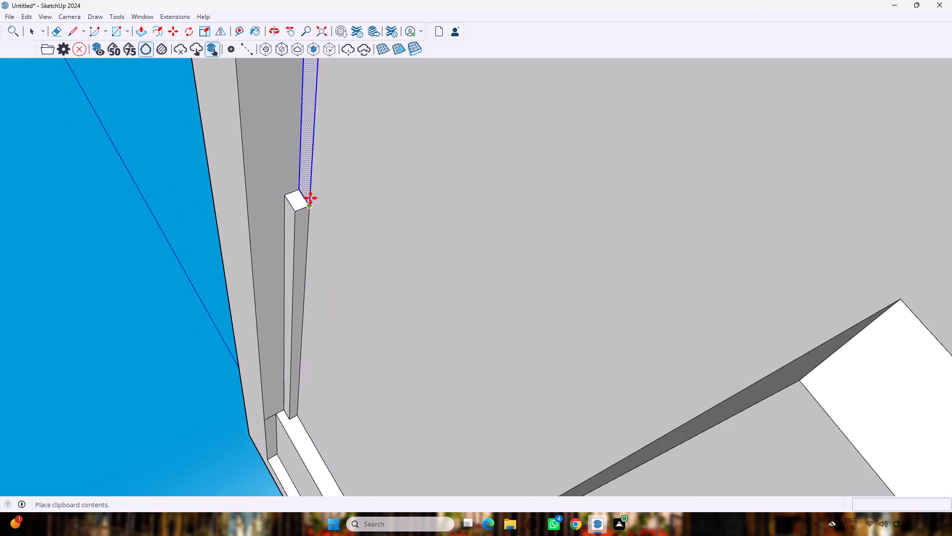
pyautogui.scroll(-13, 310, 198)
pyautogui.scroll(-2, 252, 218)
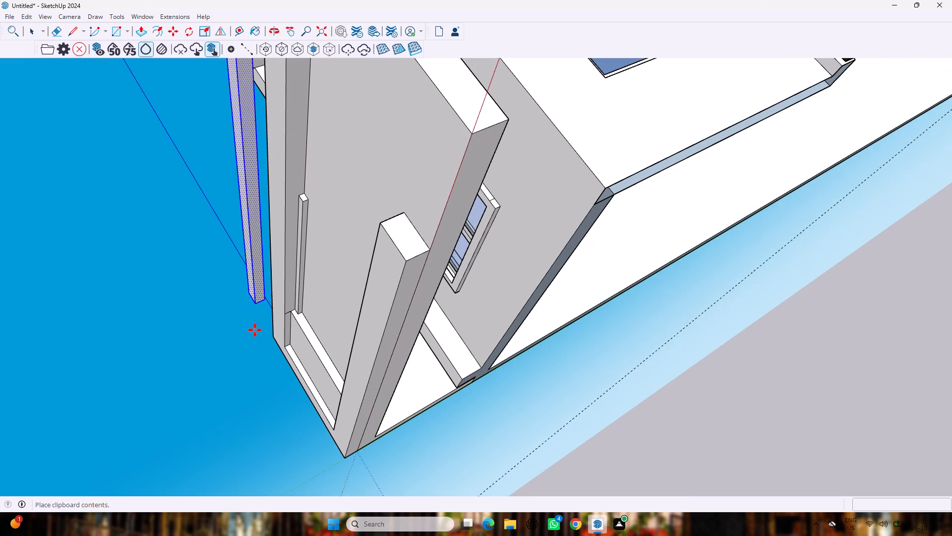
pyautogui.scroll(-3, 220, 352)
pyautogui.moveTo(217, 367); pyautogui.dragTo(405, 395, button='middle')
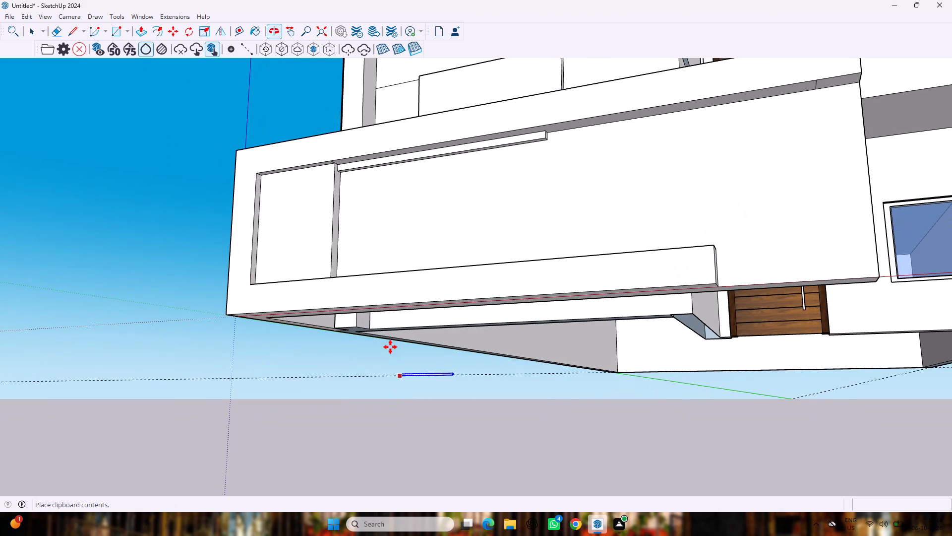
pyautogui.scroll(6, 339, 196)
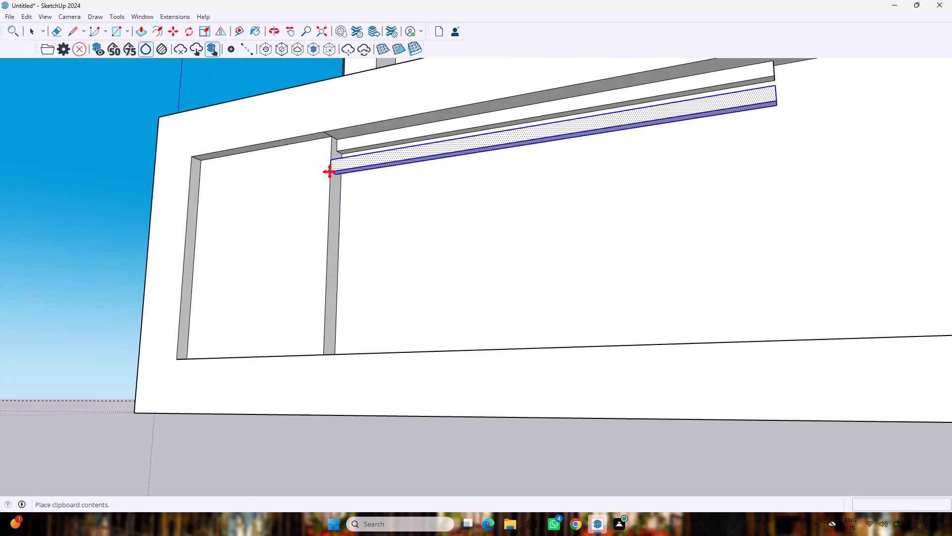
pyautogui.scroll(7, 331, 170)
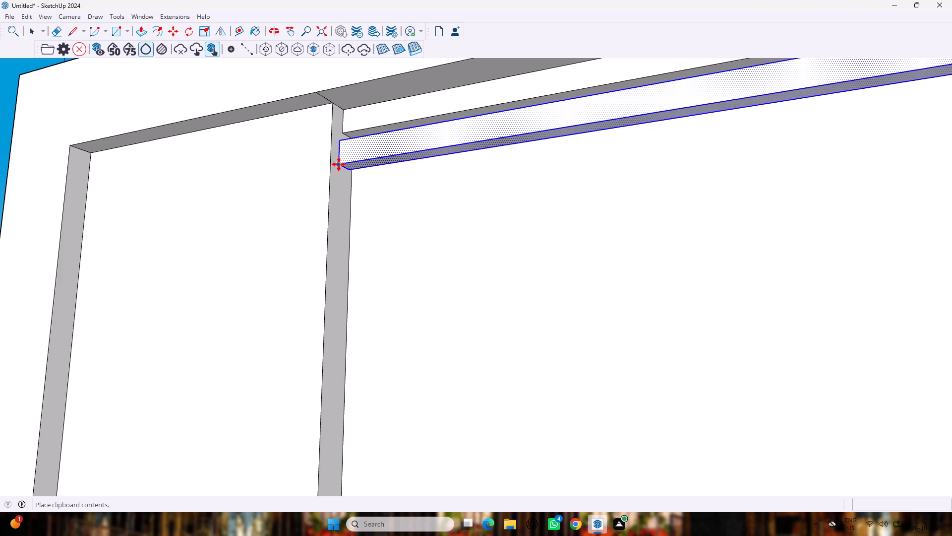
pyautogui.click(338, 164)
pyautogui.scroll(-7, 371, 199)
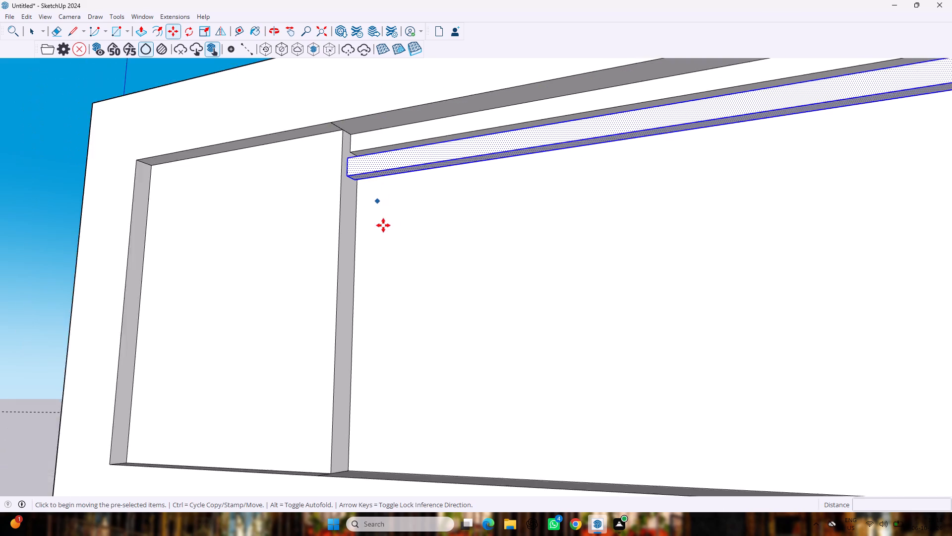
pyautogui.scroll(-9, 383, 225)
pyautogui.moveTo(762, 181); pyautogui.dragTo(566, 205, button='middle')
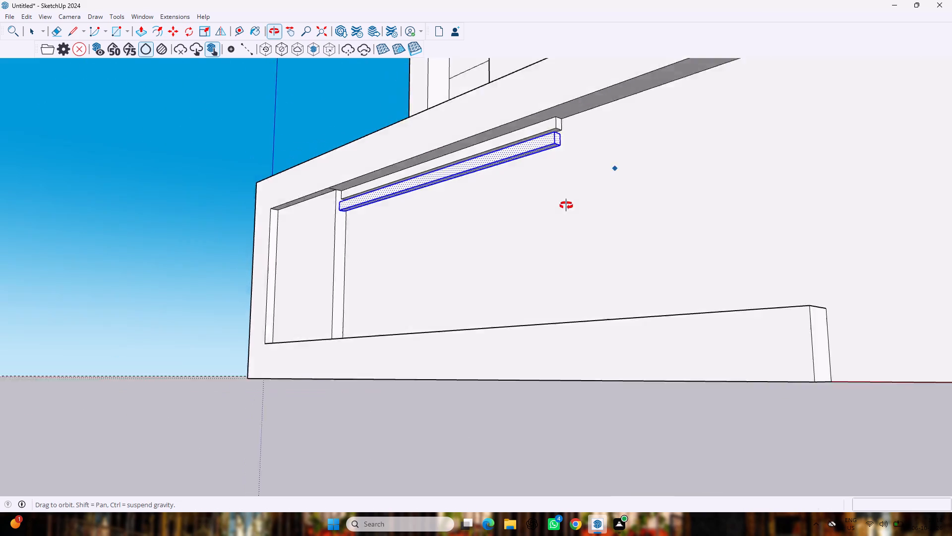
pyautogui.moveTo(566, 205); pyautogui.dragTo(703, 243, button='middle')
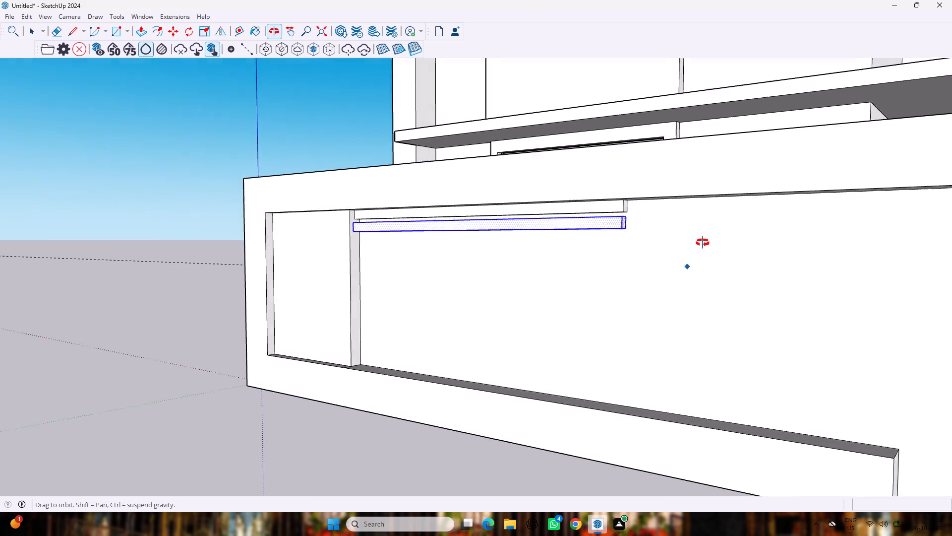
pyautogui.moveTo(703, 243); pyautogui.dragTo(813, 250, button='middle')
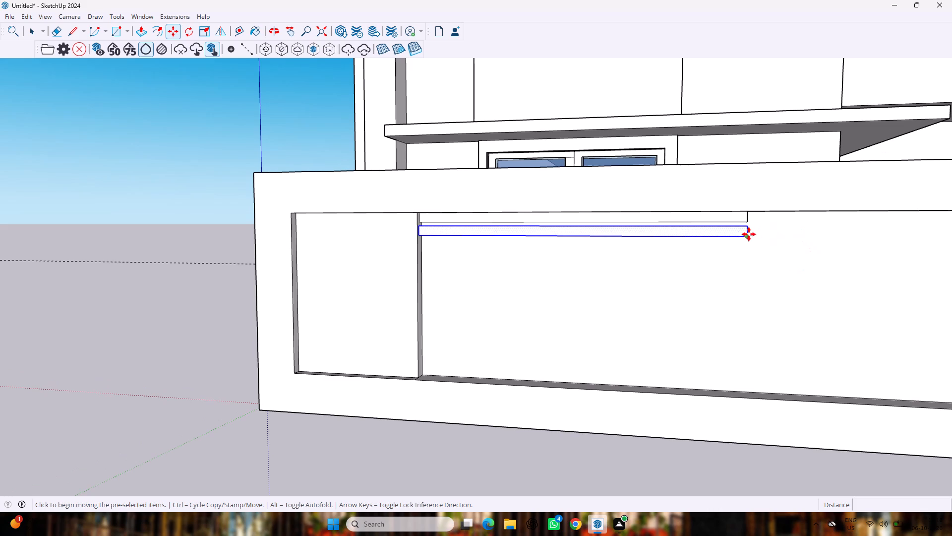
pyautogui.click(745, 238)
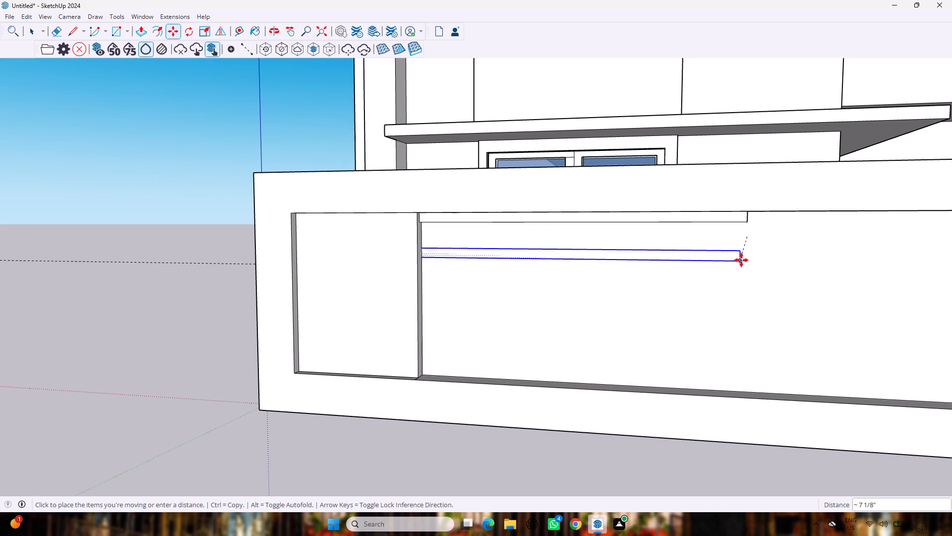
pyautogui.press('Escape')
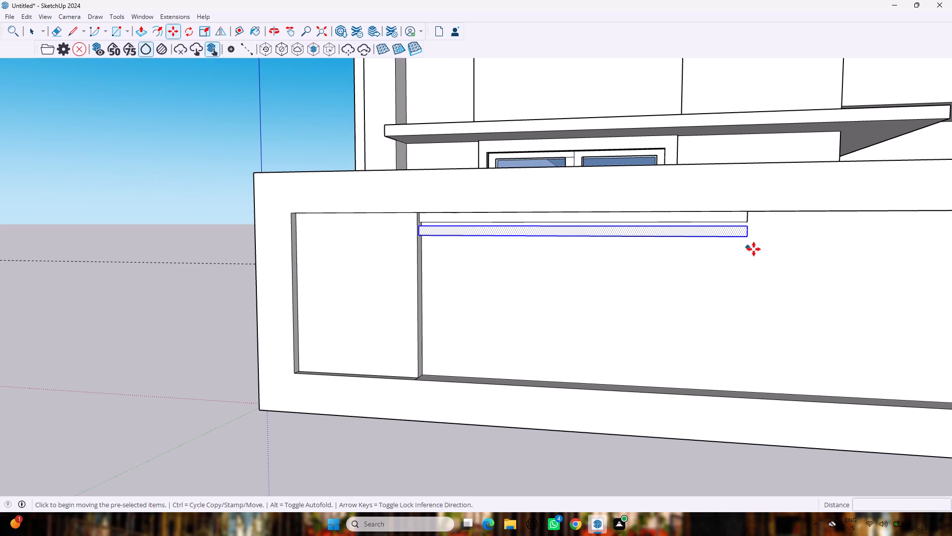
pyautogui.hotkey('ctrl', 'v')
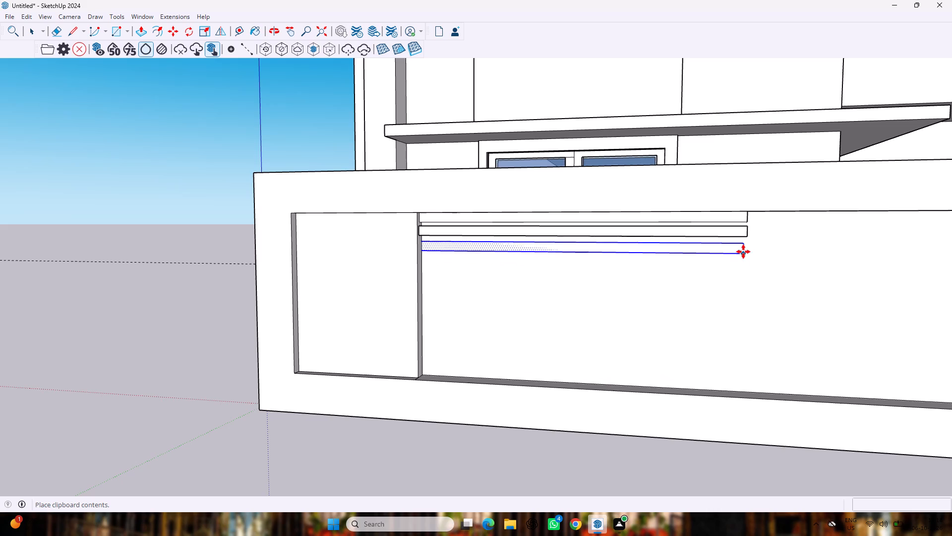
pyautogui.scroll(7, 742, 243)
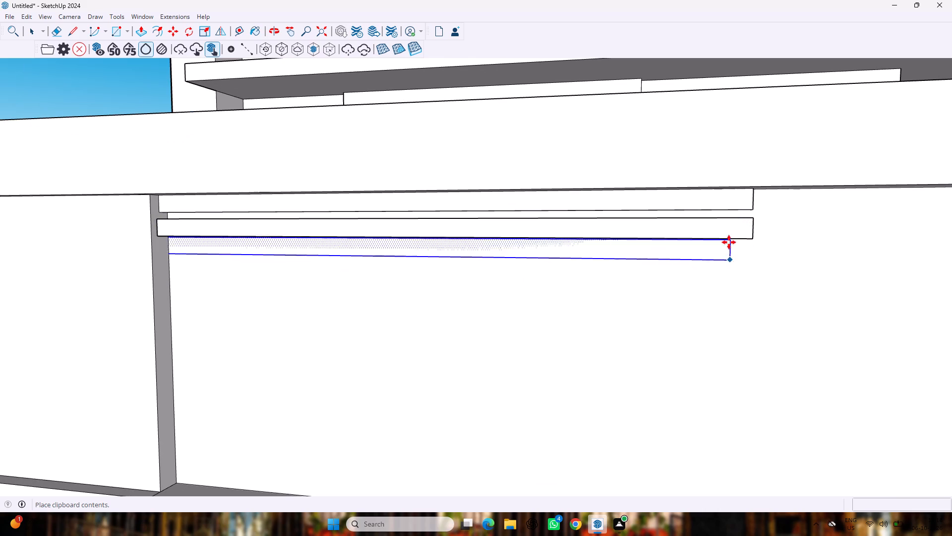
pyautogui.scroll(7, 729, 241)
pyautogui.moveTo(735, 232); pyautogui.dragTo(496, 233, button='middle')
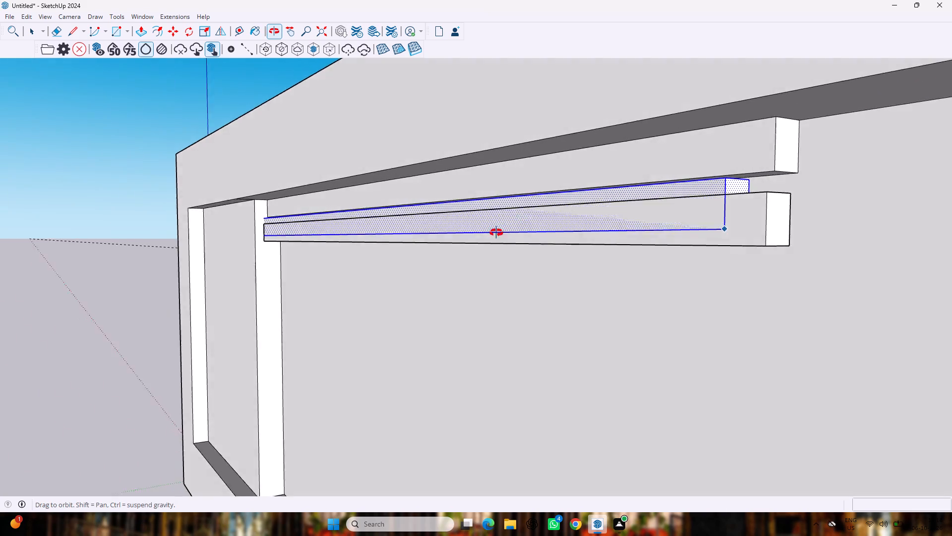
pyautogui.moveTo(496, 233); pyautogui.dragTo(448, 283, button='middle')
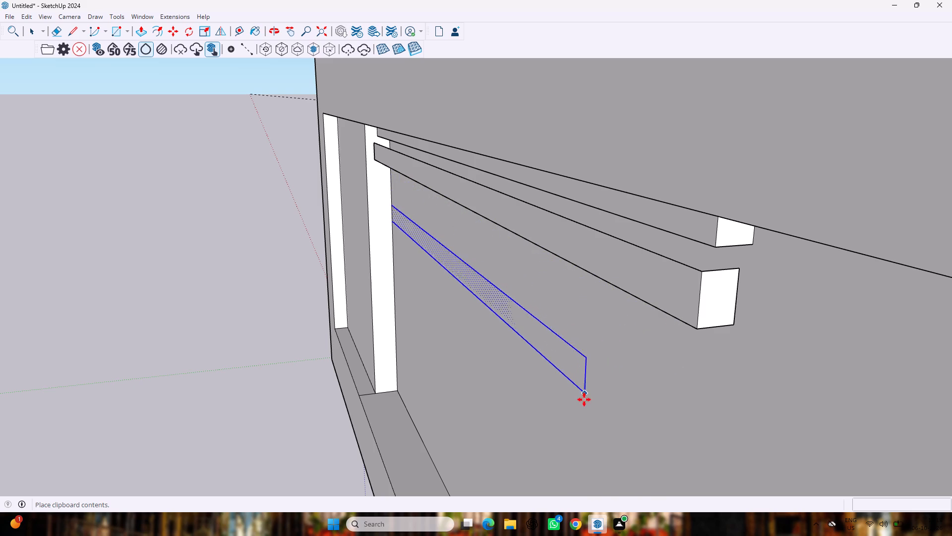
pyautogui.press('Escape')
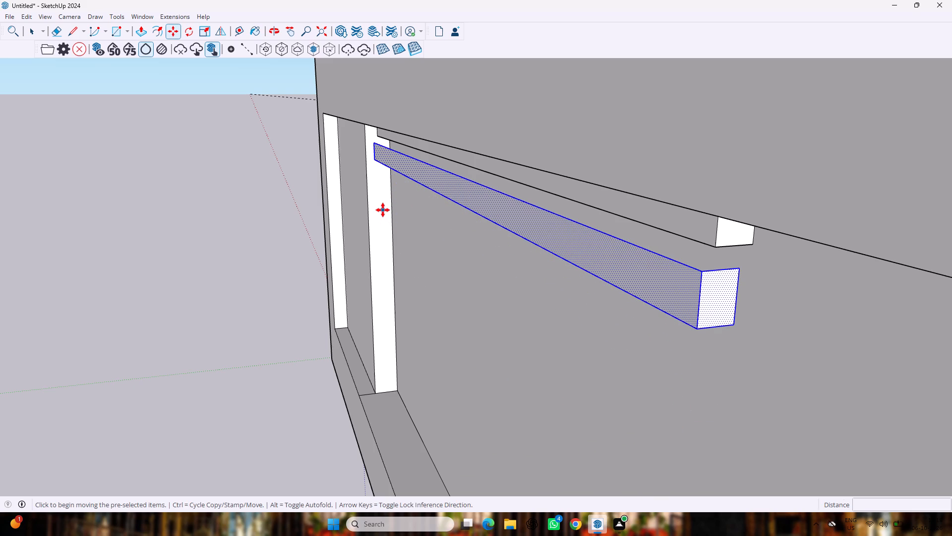
# Clear the selection and paste two more copies of the thin strip onto the wall face, one below the other.
pyautogui.moveTo(385, 212); pyautogui.dragTo(709, 186, button='middle')
pyautogui.scroll(-13, 705, 162)
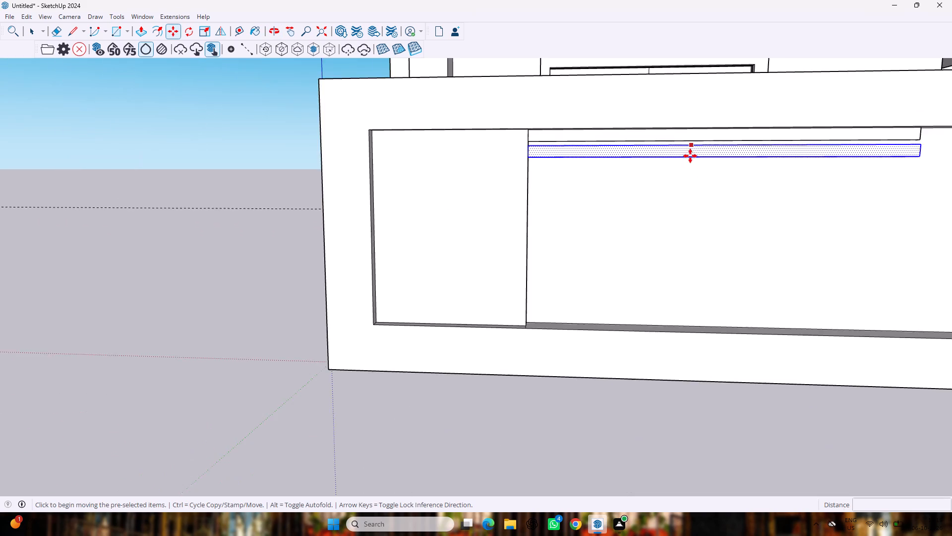
pyautogui.scroll(-1, 690, 156)
pyautogui.press('space')
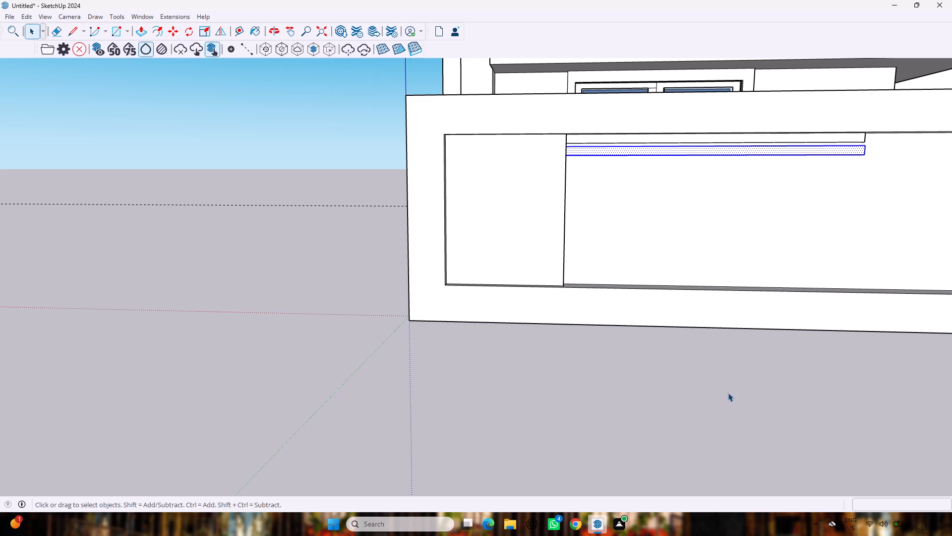
pyautogui.click(729, 381)
pyautogui.moveTo(728, 390); pyautogui.dragTo(733, 414, button='middle')
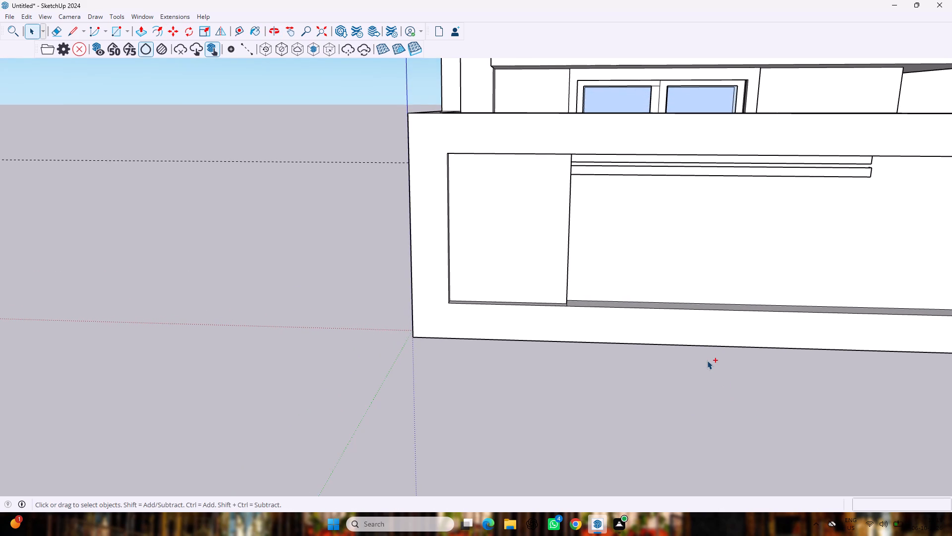
pyautogui.hotkey('ctrl', 'v')
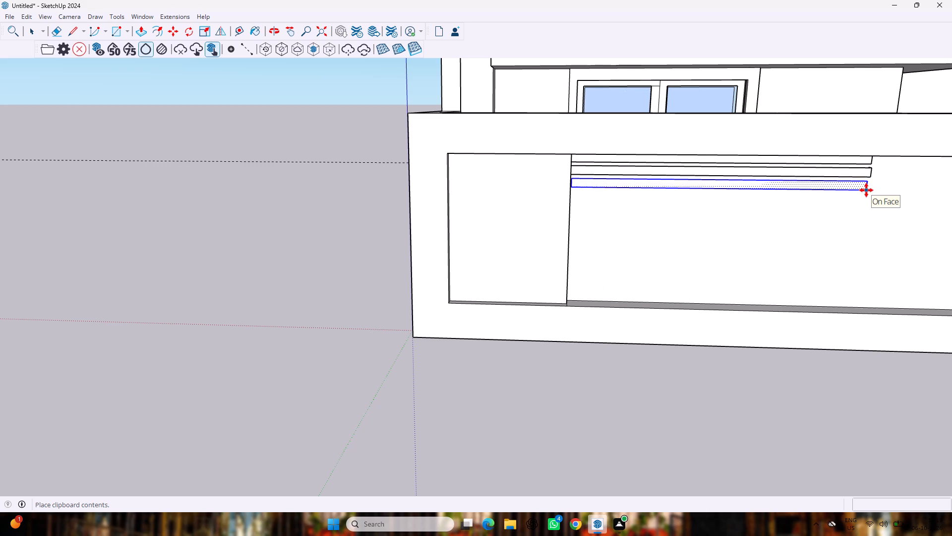
pyautogui.scroll(6, 866, 188)
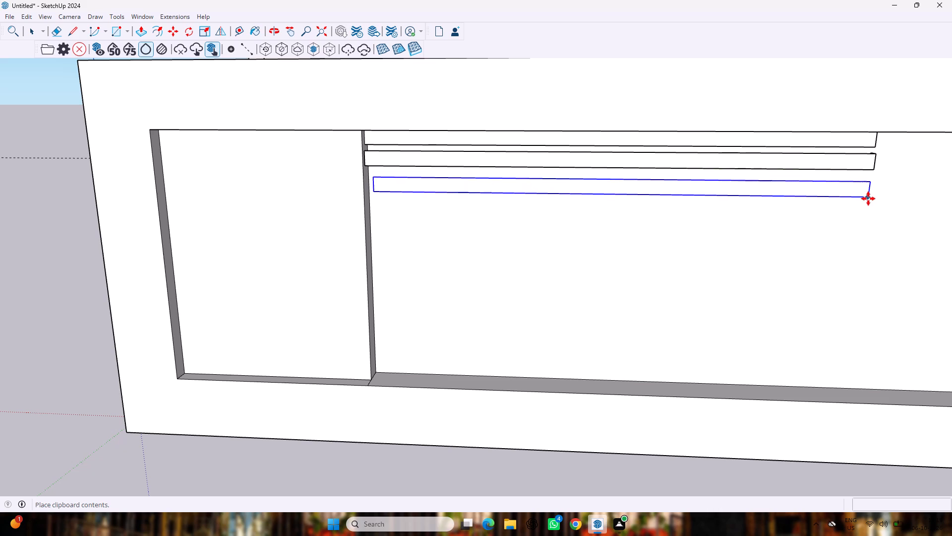
pyautogui.scroll(-3, 868, 199)
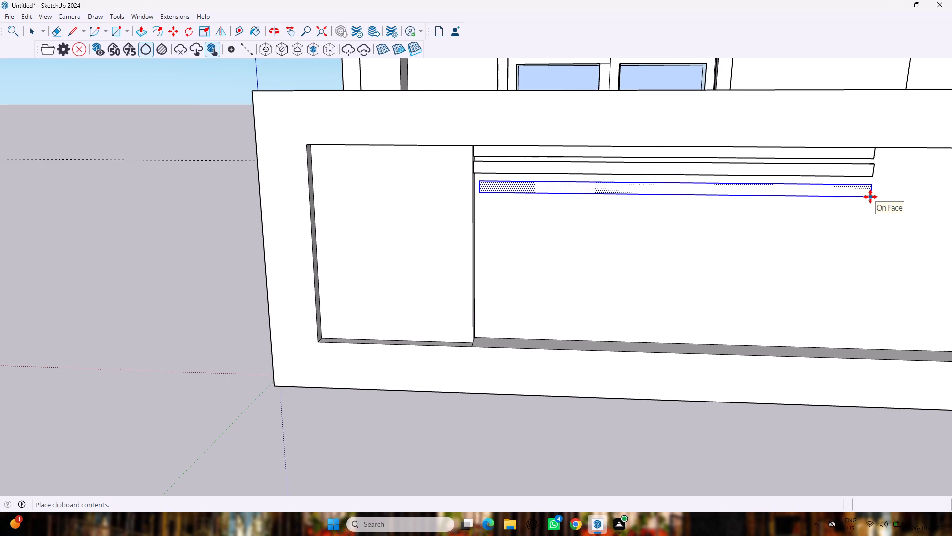
pyautogui.click(870, 197)
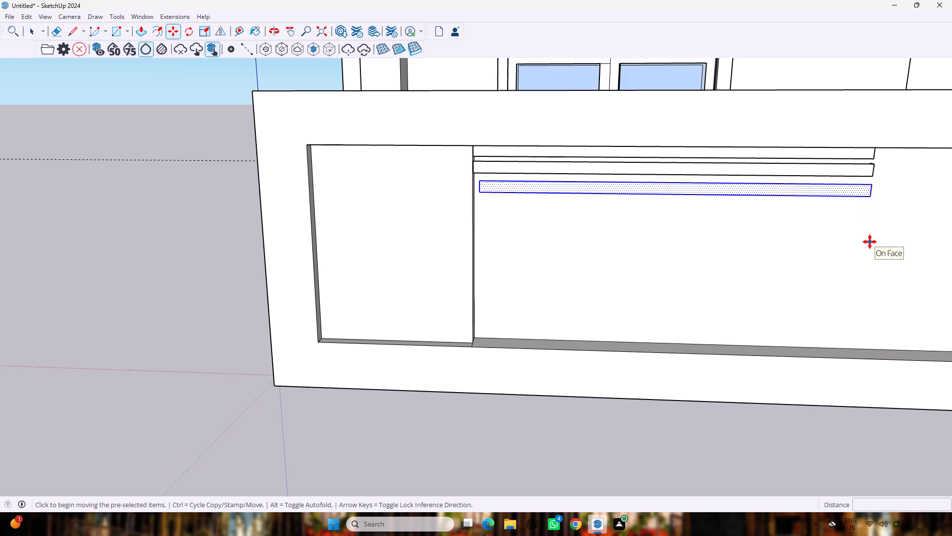
pyautogui.hotkey('ctrl', 'v')
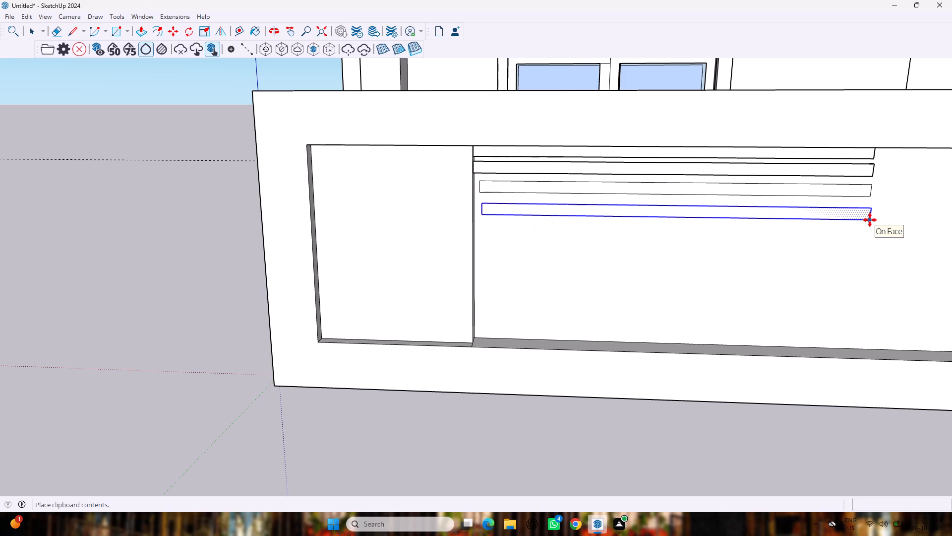
pyautogui.click(868, 219)
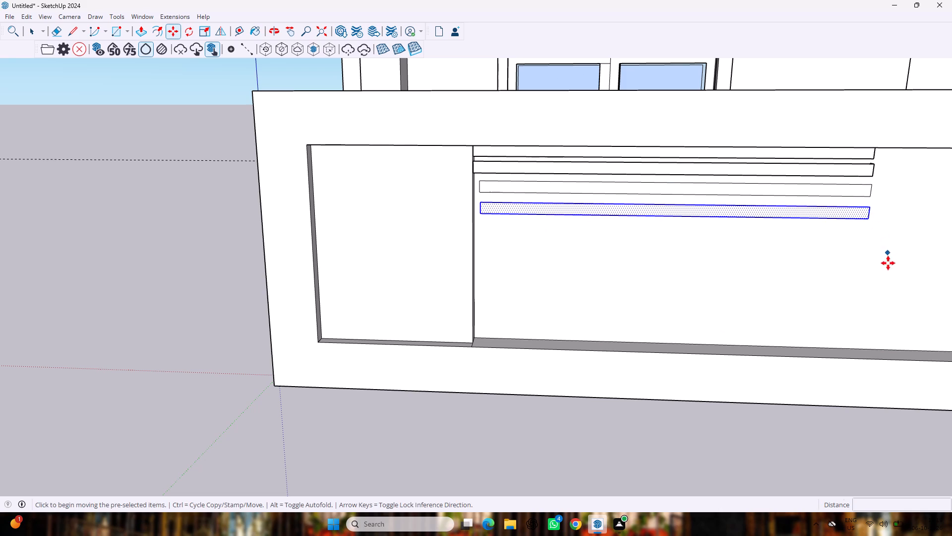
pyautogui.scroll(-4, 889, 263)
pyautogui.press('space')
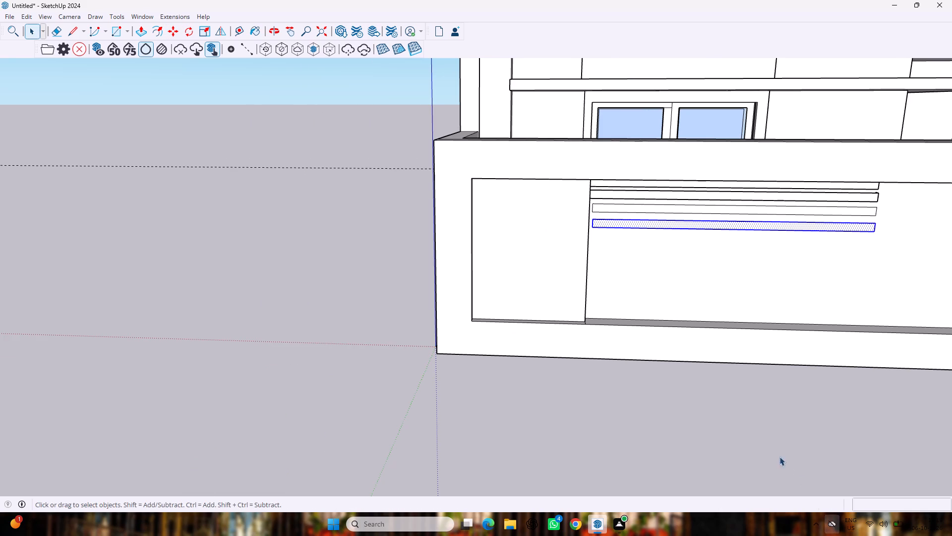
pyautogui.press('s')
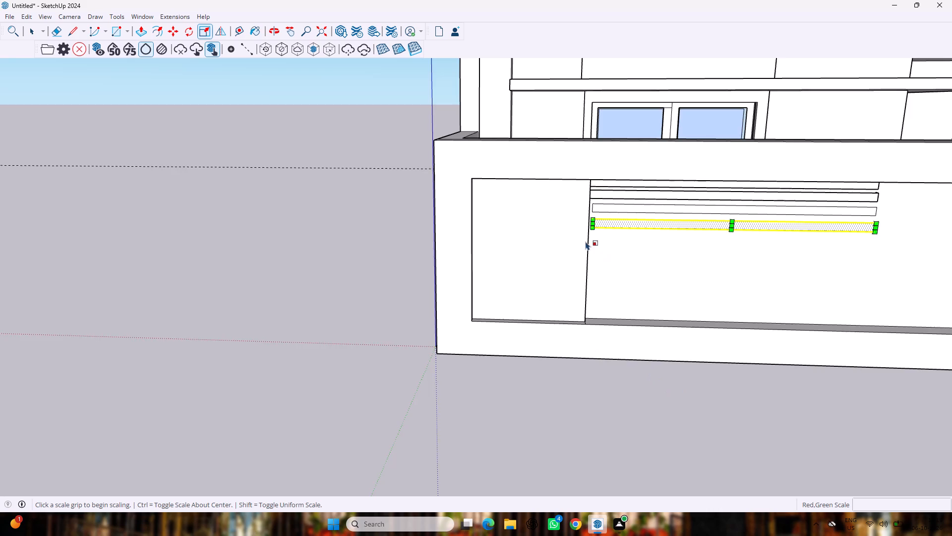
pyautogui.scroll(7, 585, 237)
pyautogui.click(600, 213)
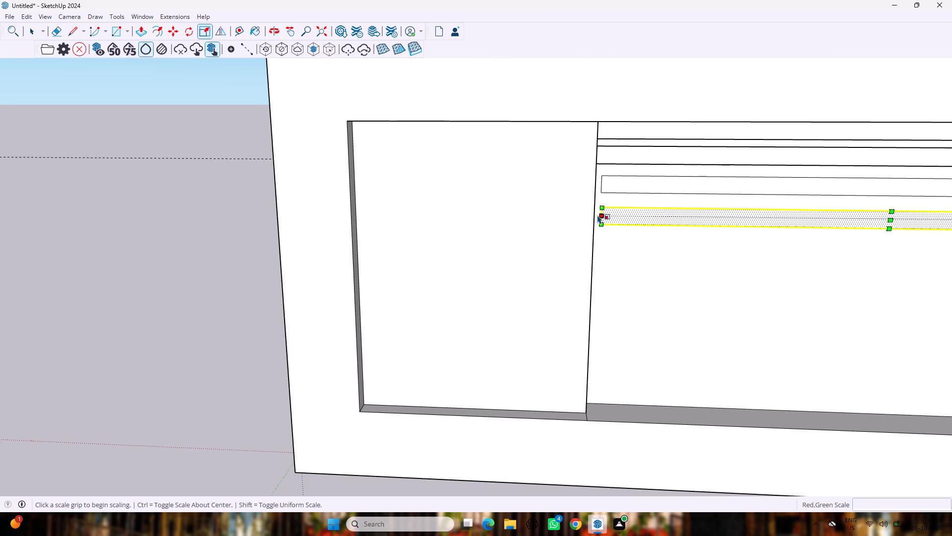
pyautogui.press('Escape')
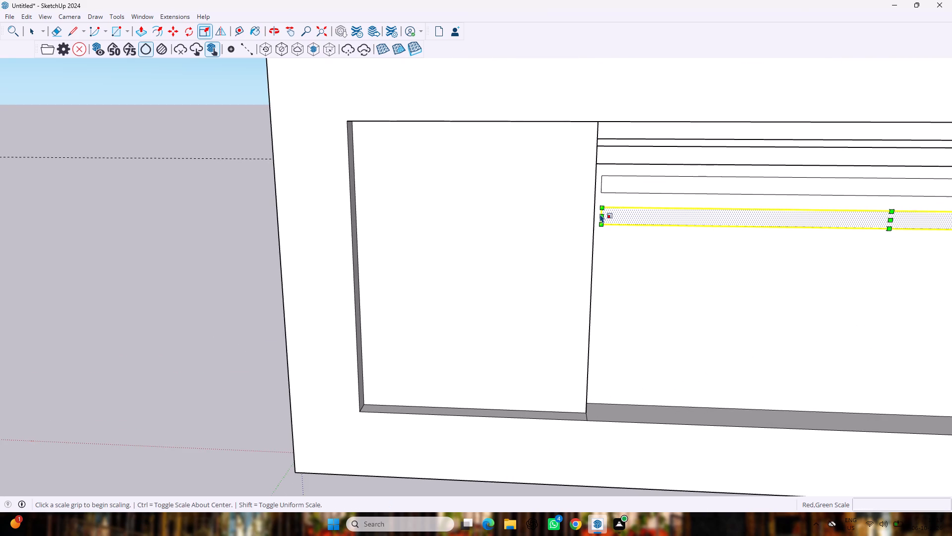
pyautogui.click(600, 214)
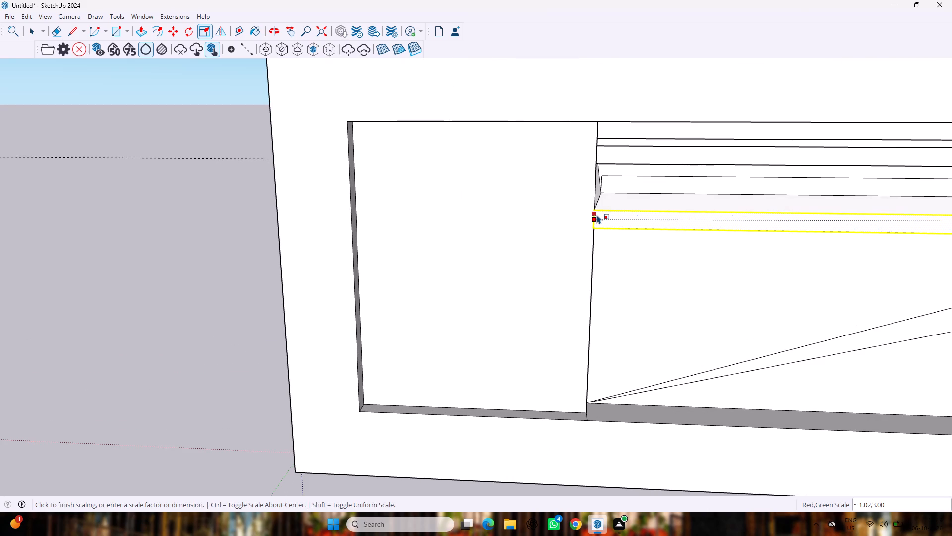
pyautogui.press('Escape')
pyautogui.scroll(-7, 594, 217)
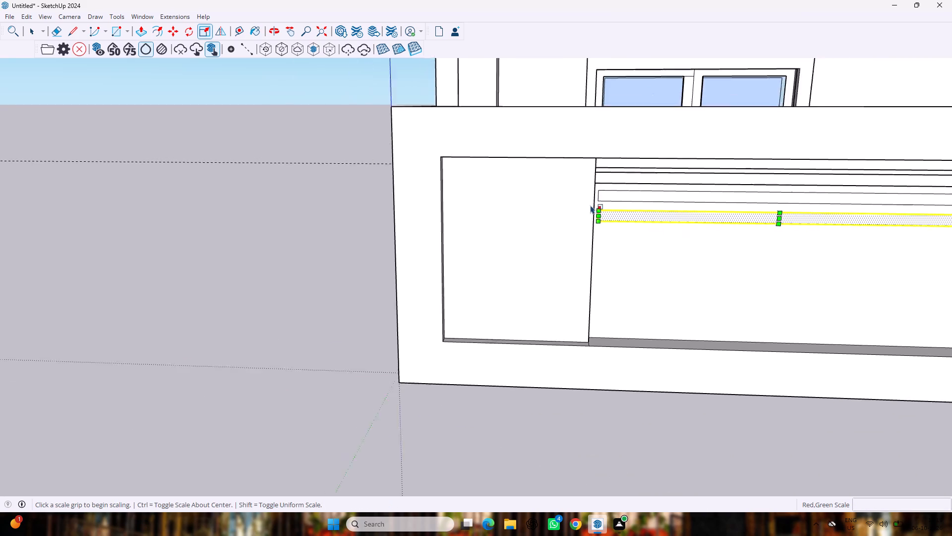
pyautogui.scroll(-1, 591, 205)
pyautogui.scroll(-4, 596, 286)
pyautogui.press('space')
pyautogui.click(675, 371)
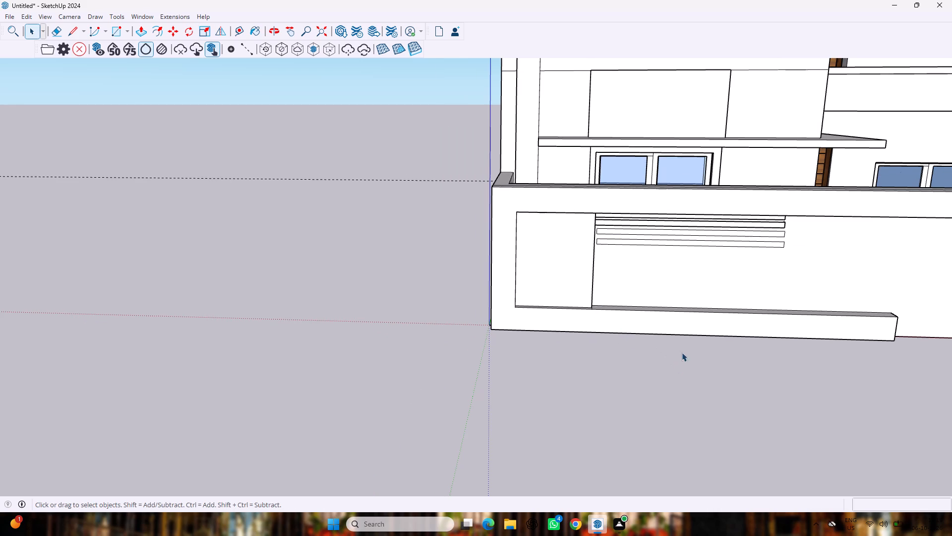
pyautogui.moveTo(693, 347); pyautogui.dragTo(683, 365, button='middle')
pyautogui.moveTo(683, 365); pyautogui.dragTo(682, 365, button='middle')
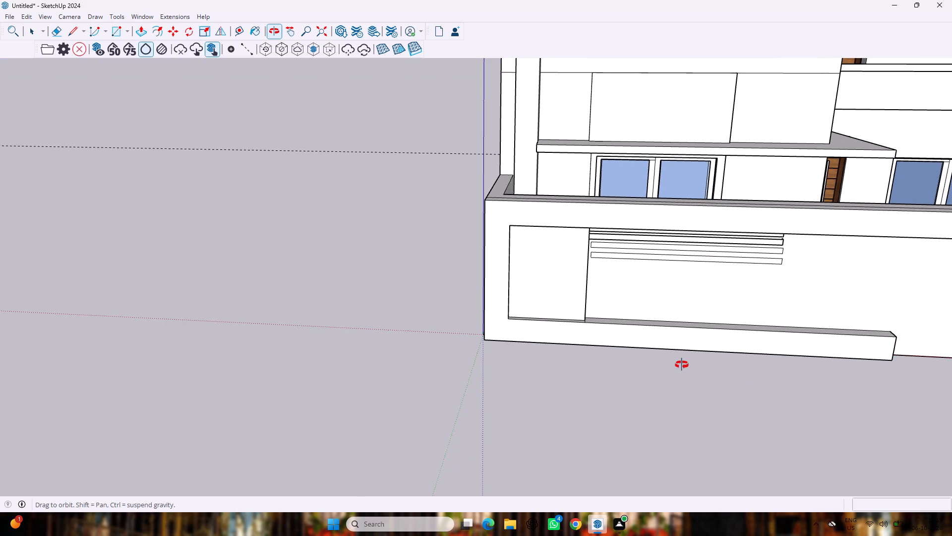
# Push/Pull the two flat lower strip faces outward from the boundary wall, the lowest by about 2 7/16", matching the strips above.
pyautogui.moveTo(682, 365); pyautogui.dragTo(553, 311, button='middle')
pyautogui.moveTo(695, 180); pyautogui.dragTo(696, 180, button='middle')
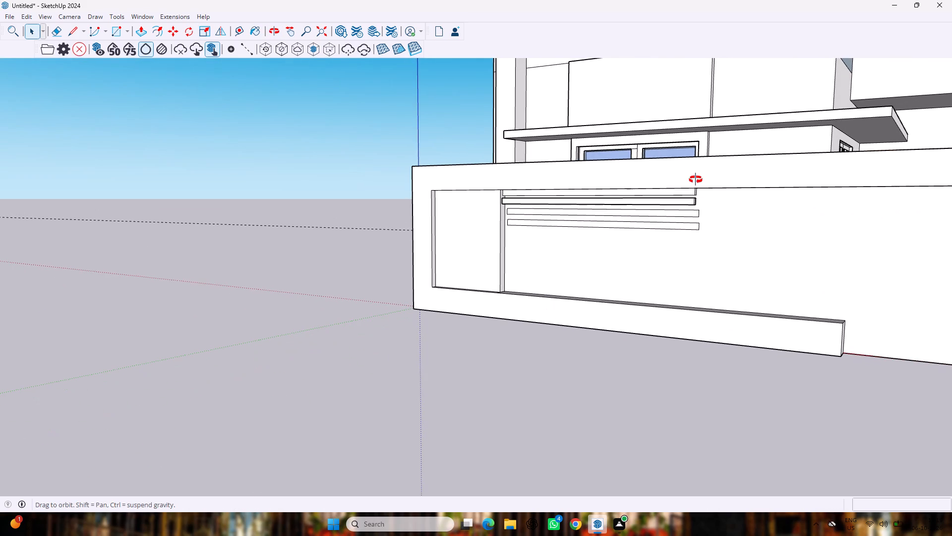
pyautogui.moveTo(696, 180); pyautogui.dragTo(536, 154, button='middle')
pyautogui.scroll(2, 551, 166)
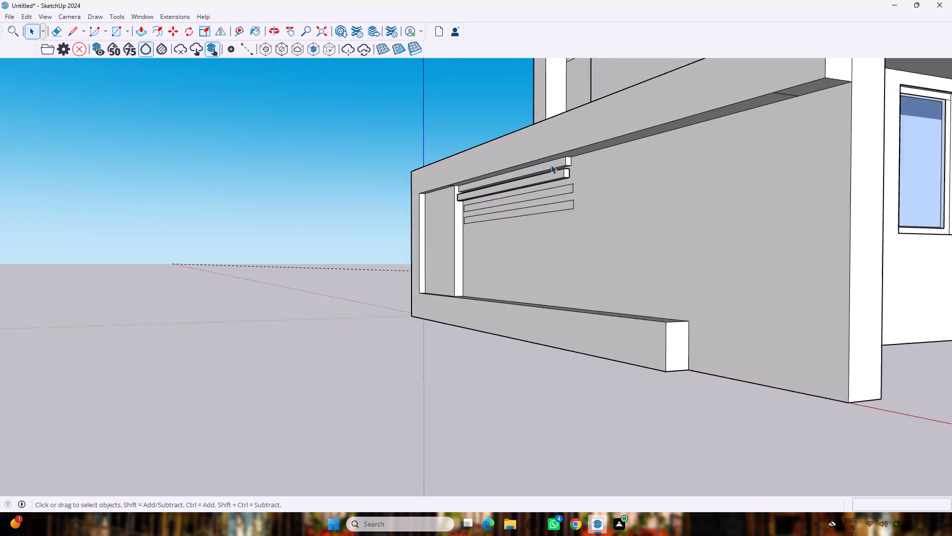
pyautogui.scroll(4, 551, 165)
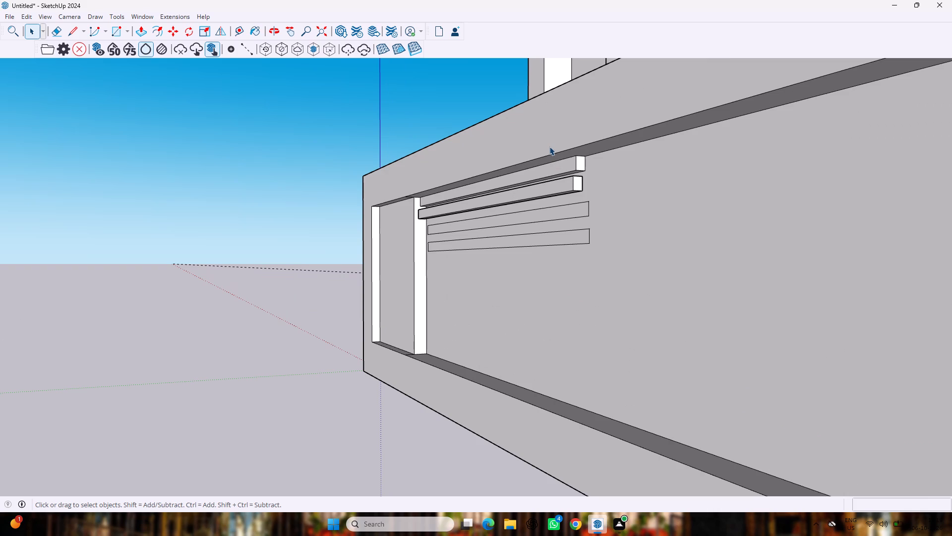
pyautogui.press('p')
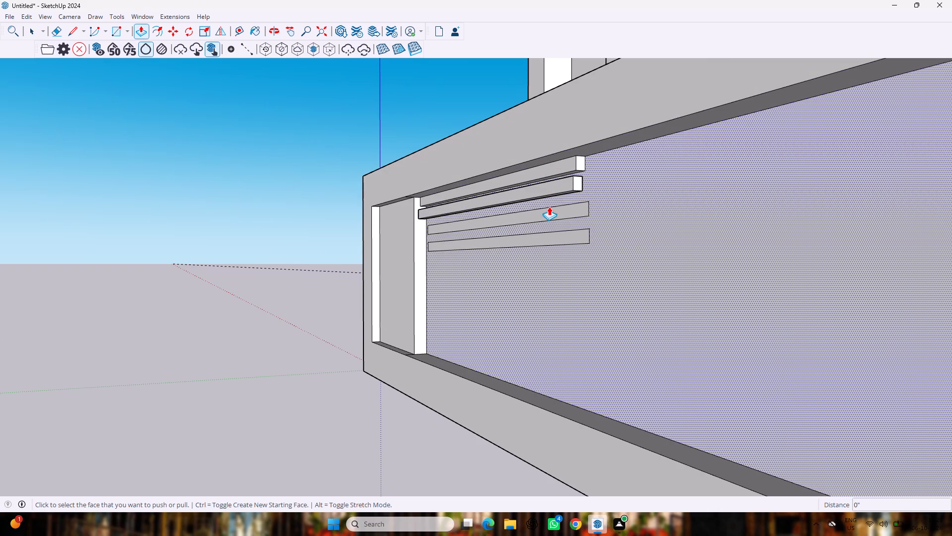
pyautogui.scroll(4, 515, 197)
pyautogui.moveTo(550, 221); pyautogui.dragTo(550, 221)
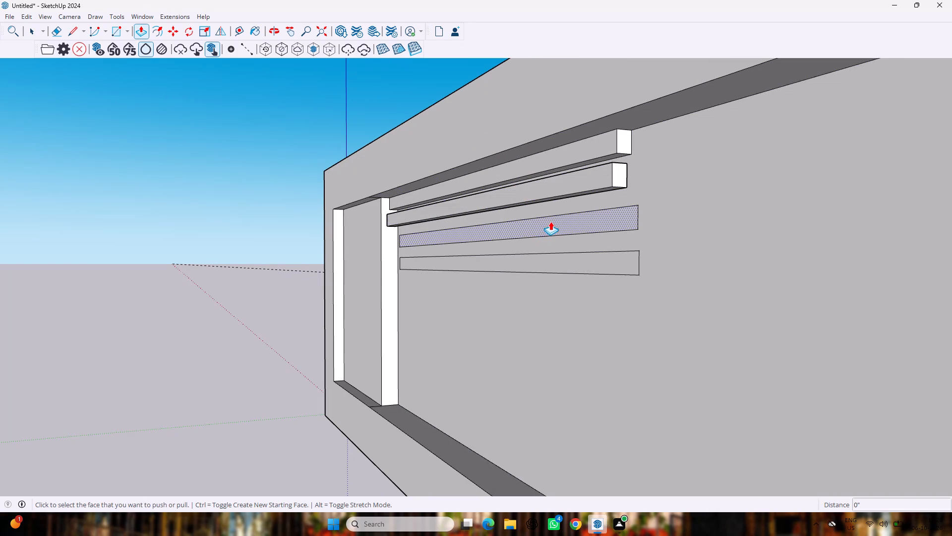
pyautogui.moveTo(550, 221); pyautogui.dragTo(537, 221)
pyautogui.moveTo(549, 259); pyautogui.dragTo(549, 260)
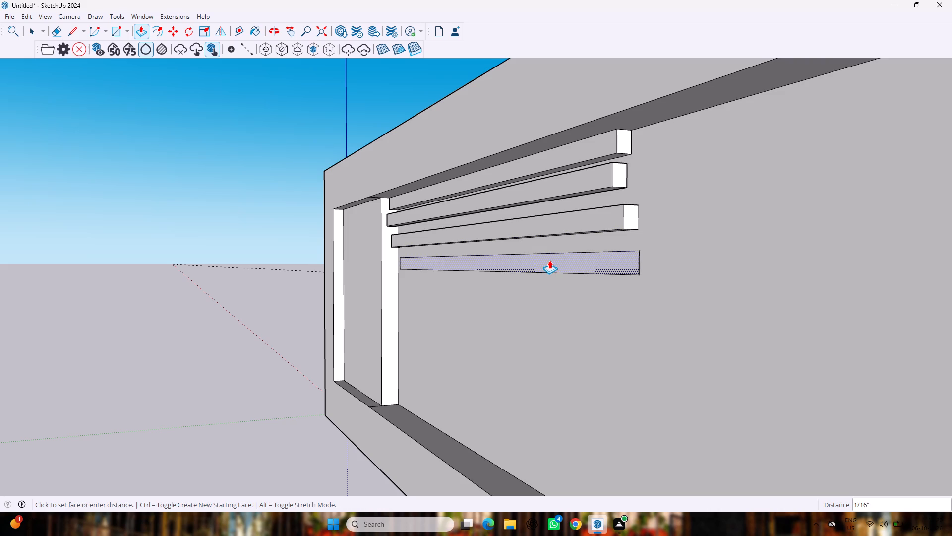
pyautogui.moveTo(549, 260); pyautogui.dragTo(533, 263)
pyautogui.moveTo(441, 219); pyautogui.dragTo(678, 250, button='middle')
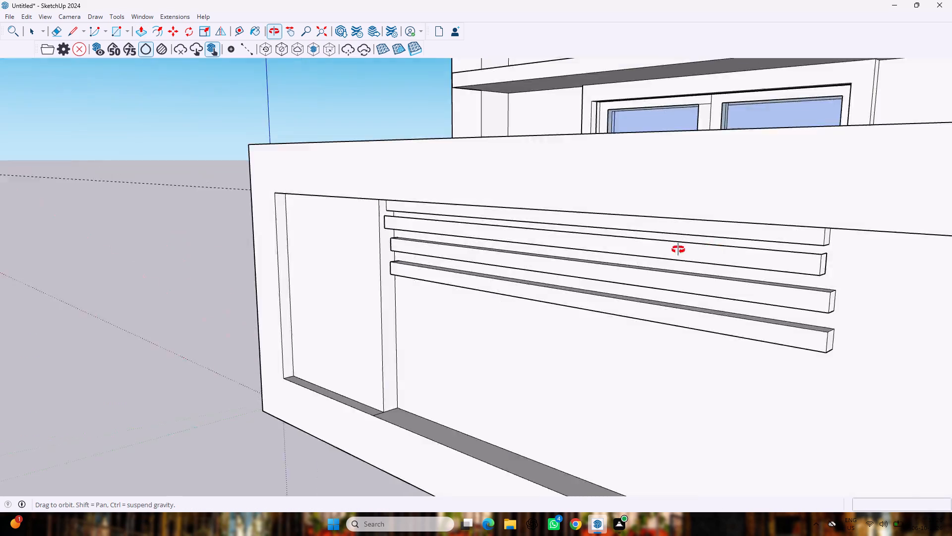
pyautogui.moveTo(678, 250); pyautogui.dragTo(721, 249, button='middle')
pyautogui.scroll(-14, 720, 225)
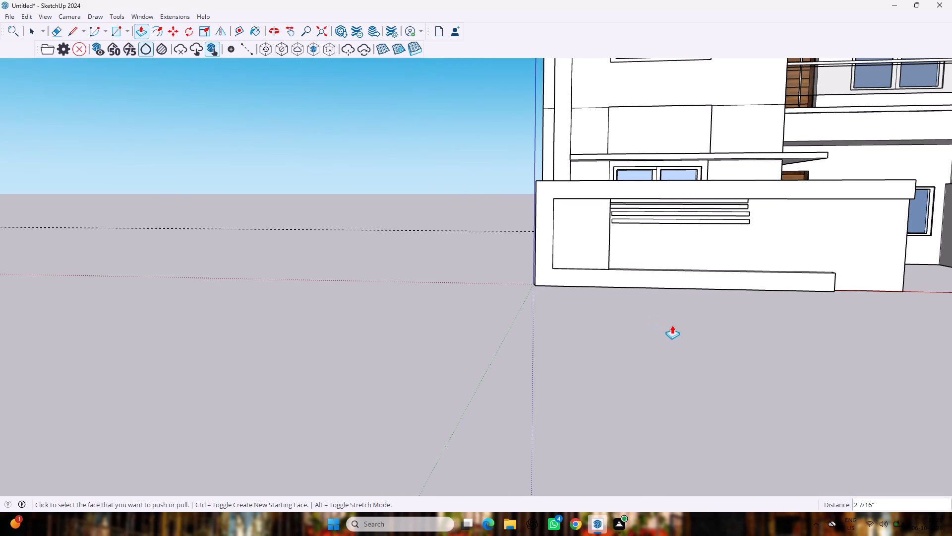
pyautogui.press('space')
pyautogui.click(674, 325)
# Activate the Paint Bucket tool for applying materials to the house and boundary wall.
pyautogui.scroll(-1, 666, 331)
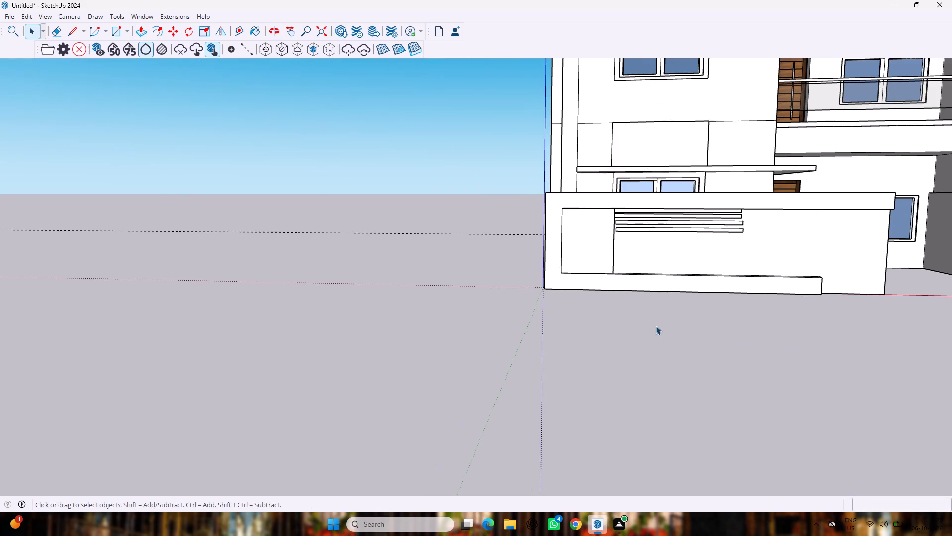
pyautogui.scroll(-10, 656, 326)
pyautogui.moveTo(818, 398); pyautogui.dragTo(683, 417, button='middle')
pyautogui.scroll(3, 664, 374)
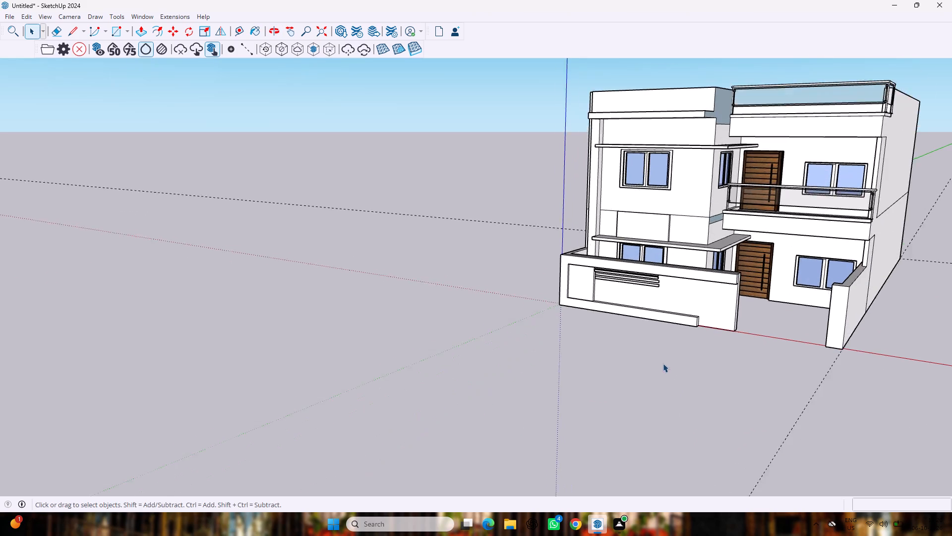
pyautogui.scroll(4, 663, 363)
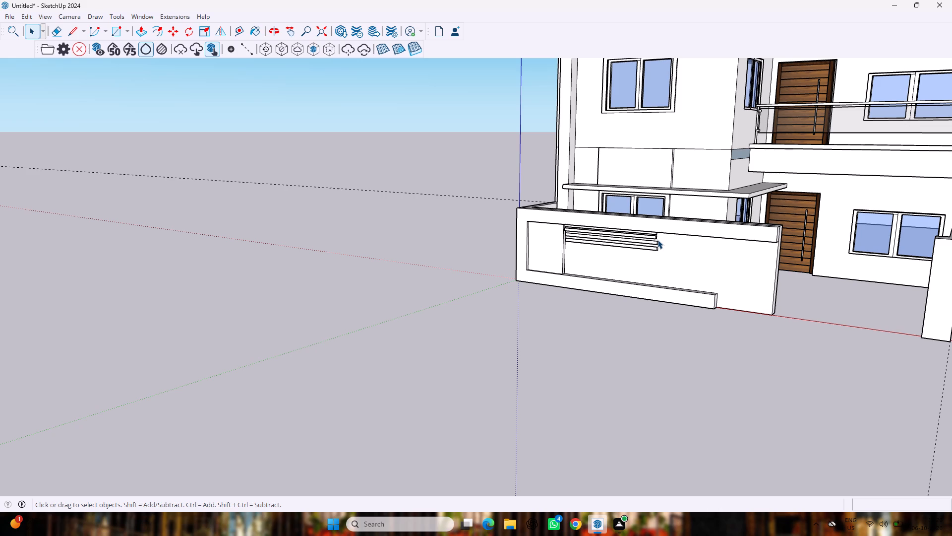
pyautogui.scroll(-6, 663, 265)
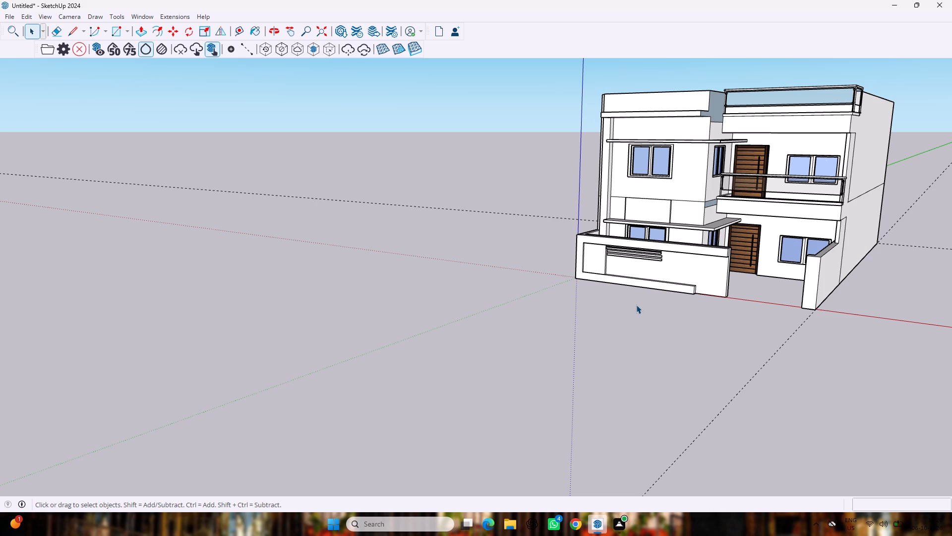
pyautogui.press('b')
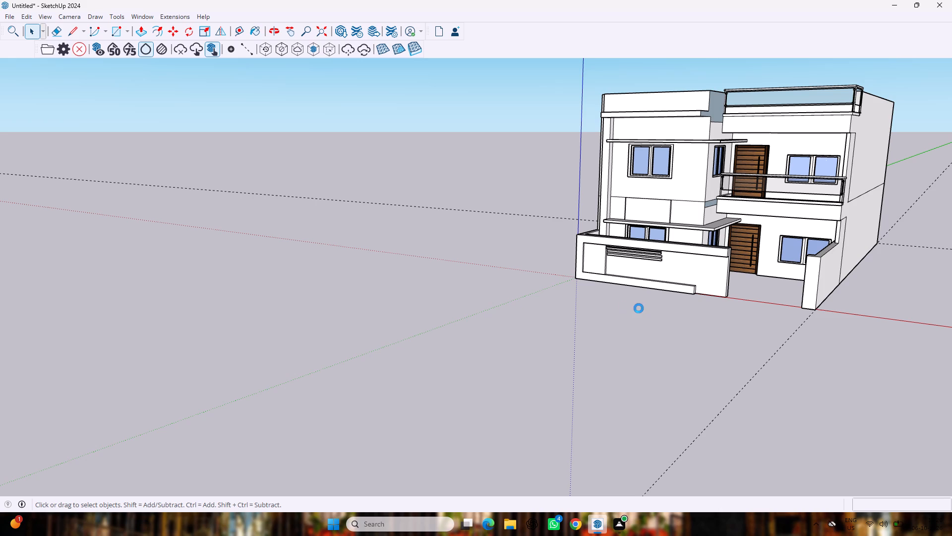
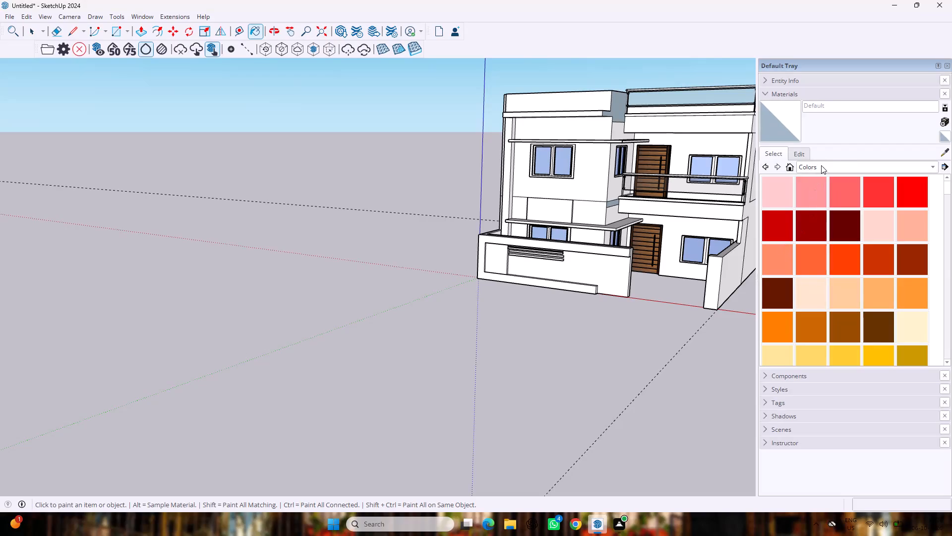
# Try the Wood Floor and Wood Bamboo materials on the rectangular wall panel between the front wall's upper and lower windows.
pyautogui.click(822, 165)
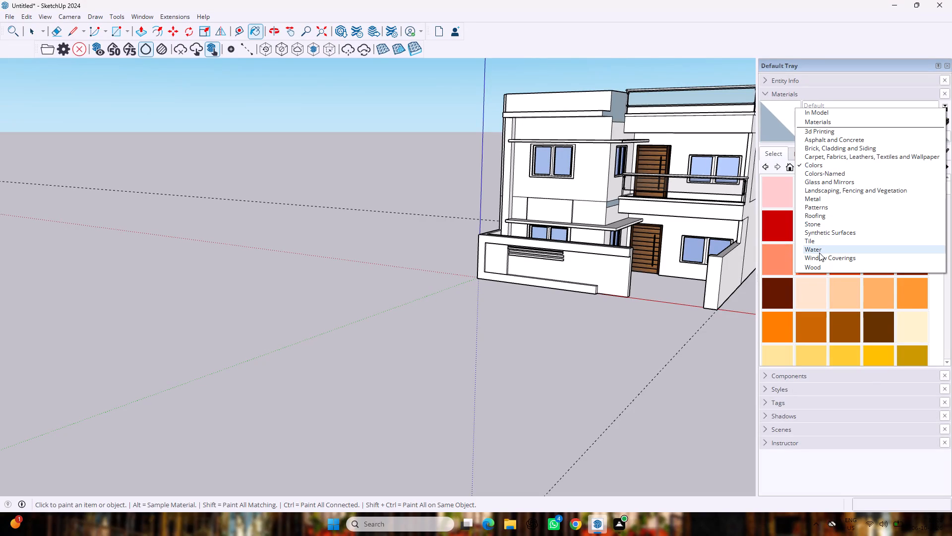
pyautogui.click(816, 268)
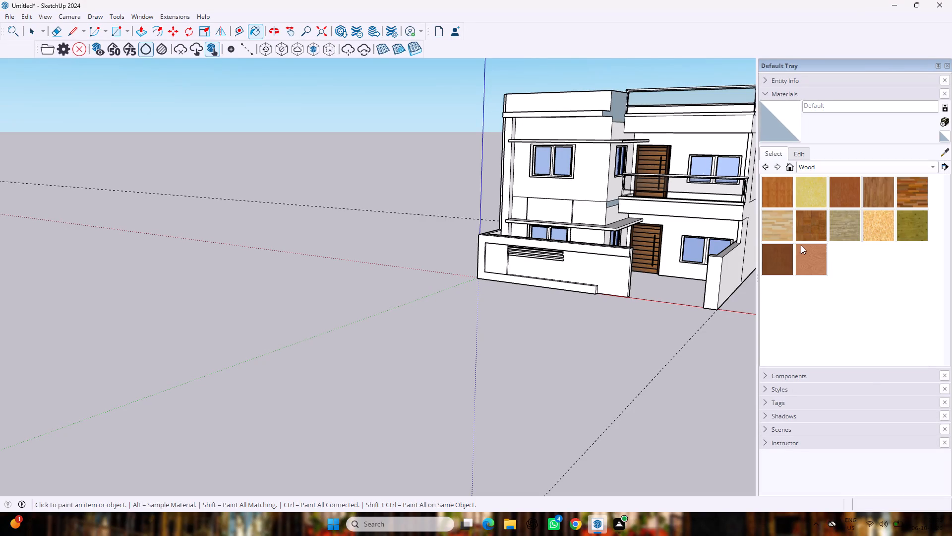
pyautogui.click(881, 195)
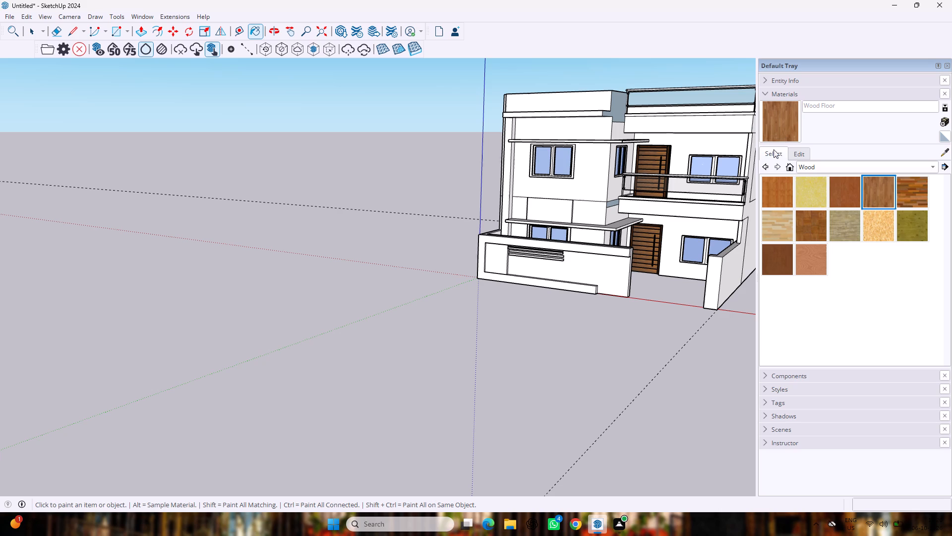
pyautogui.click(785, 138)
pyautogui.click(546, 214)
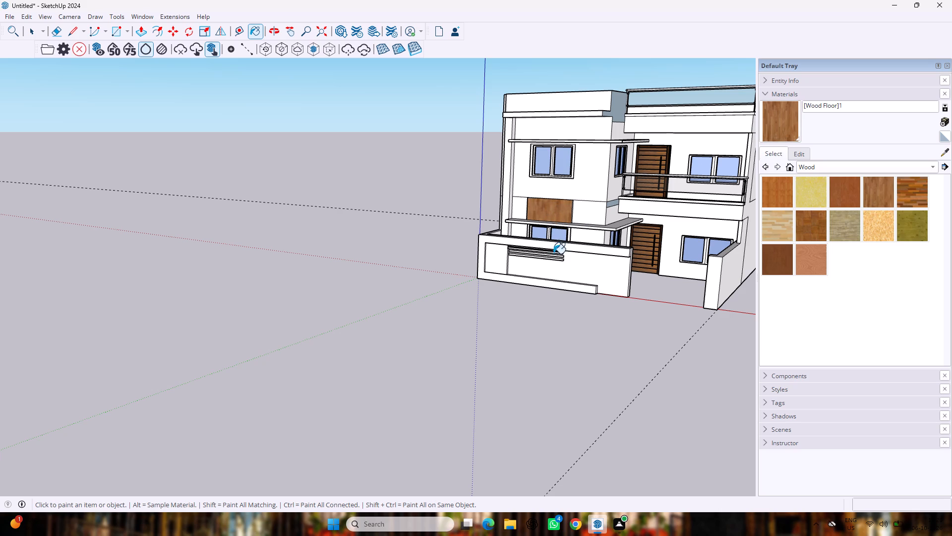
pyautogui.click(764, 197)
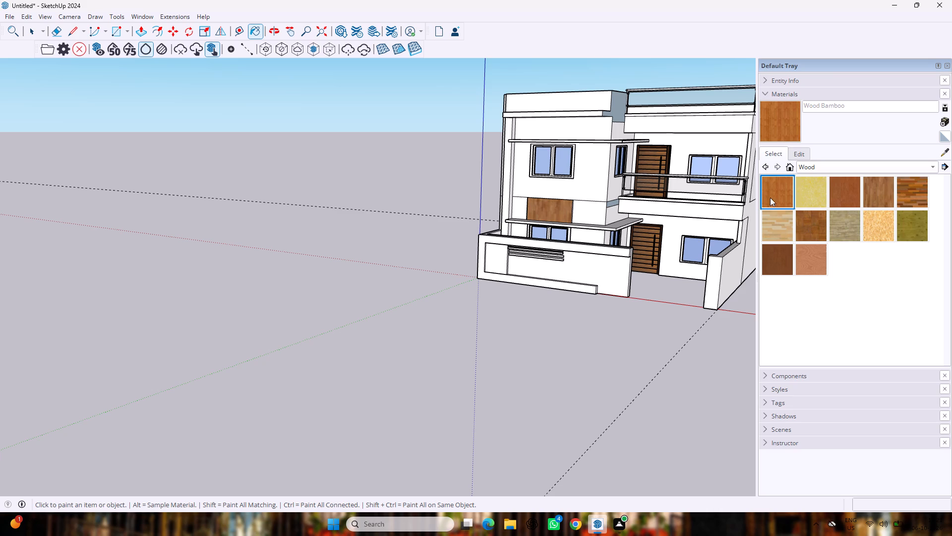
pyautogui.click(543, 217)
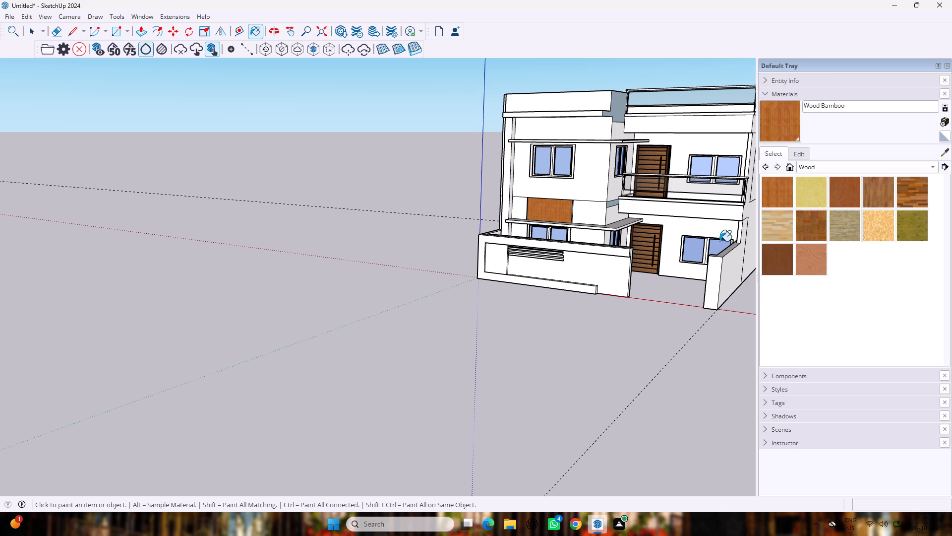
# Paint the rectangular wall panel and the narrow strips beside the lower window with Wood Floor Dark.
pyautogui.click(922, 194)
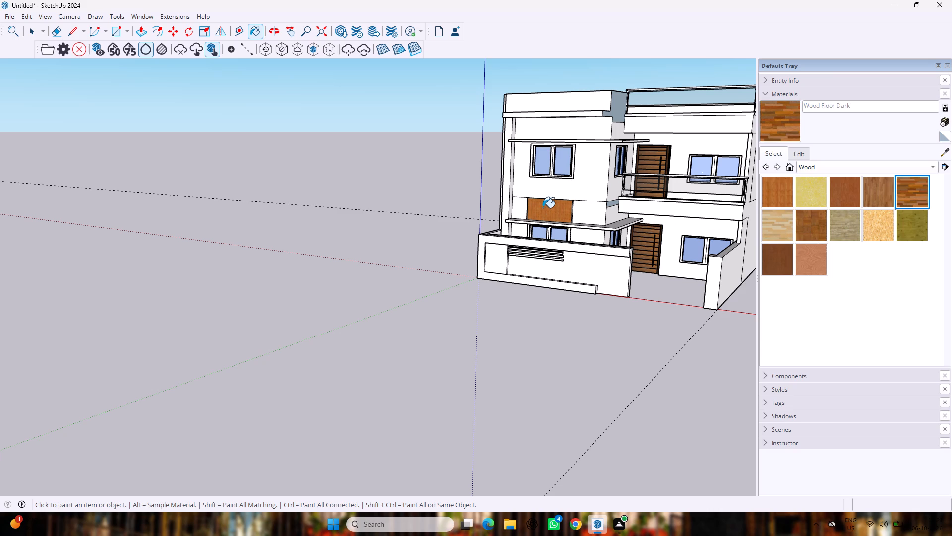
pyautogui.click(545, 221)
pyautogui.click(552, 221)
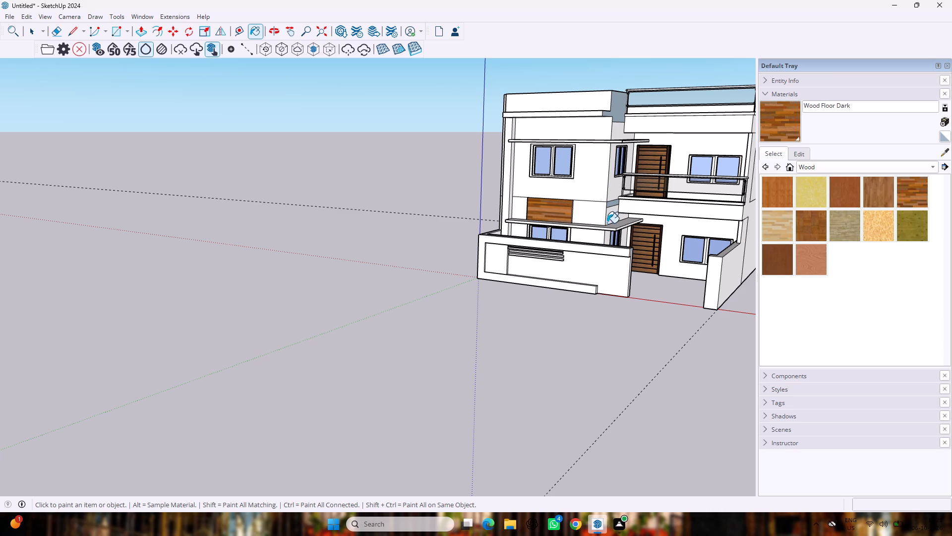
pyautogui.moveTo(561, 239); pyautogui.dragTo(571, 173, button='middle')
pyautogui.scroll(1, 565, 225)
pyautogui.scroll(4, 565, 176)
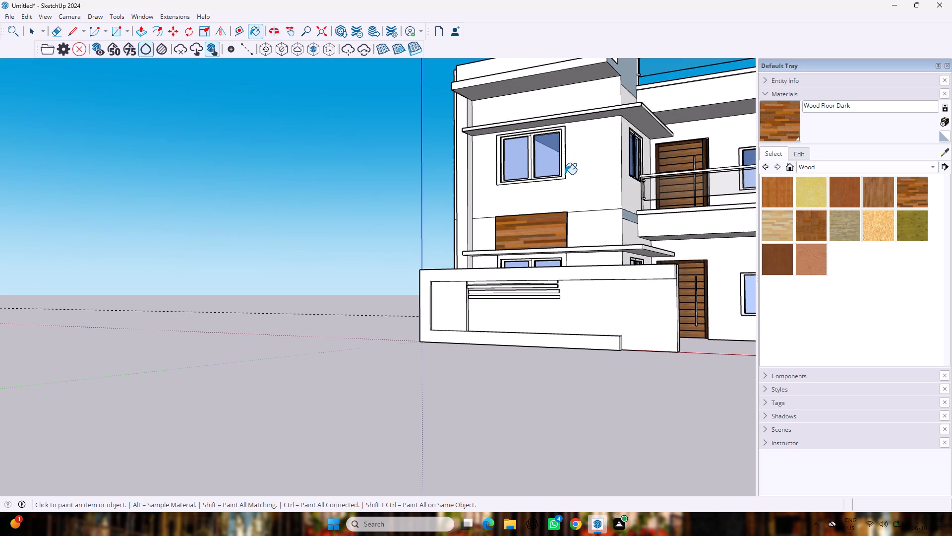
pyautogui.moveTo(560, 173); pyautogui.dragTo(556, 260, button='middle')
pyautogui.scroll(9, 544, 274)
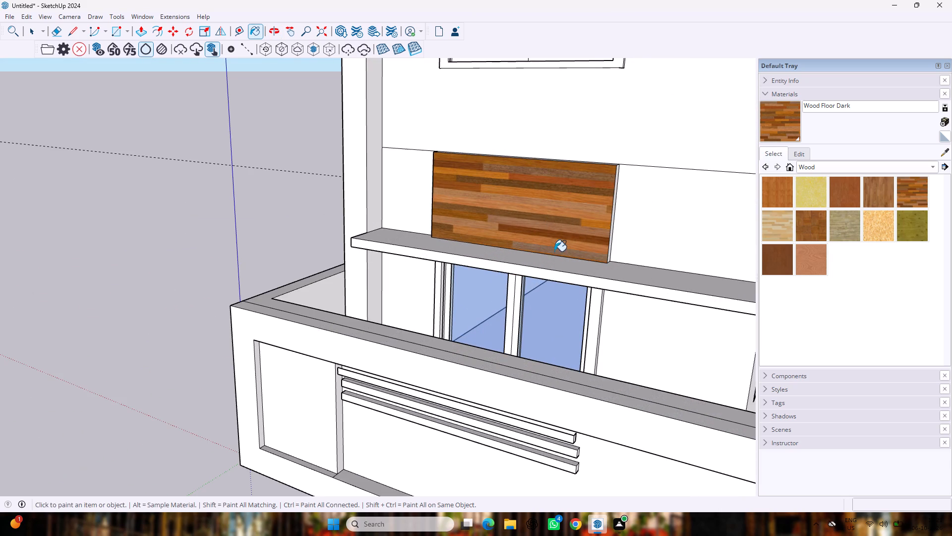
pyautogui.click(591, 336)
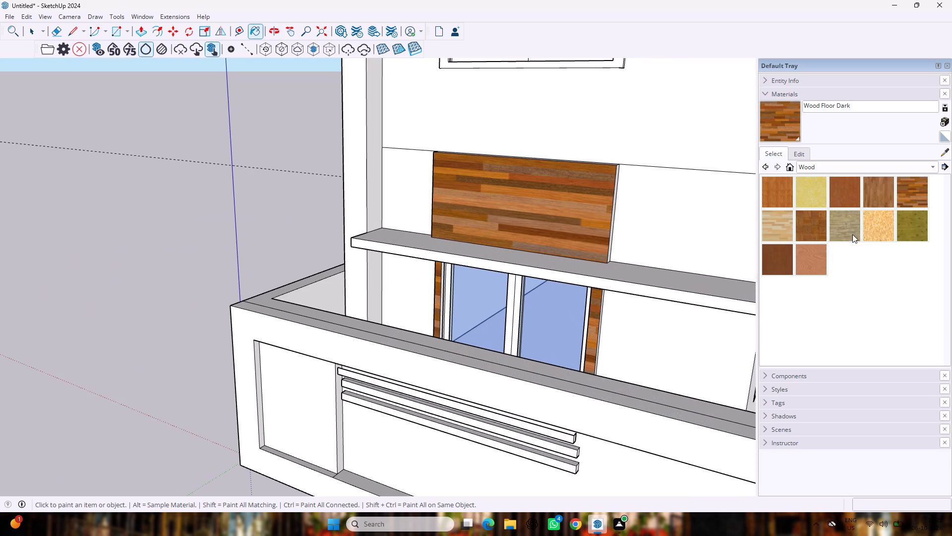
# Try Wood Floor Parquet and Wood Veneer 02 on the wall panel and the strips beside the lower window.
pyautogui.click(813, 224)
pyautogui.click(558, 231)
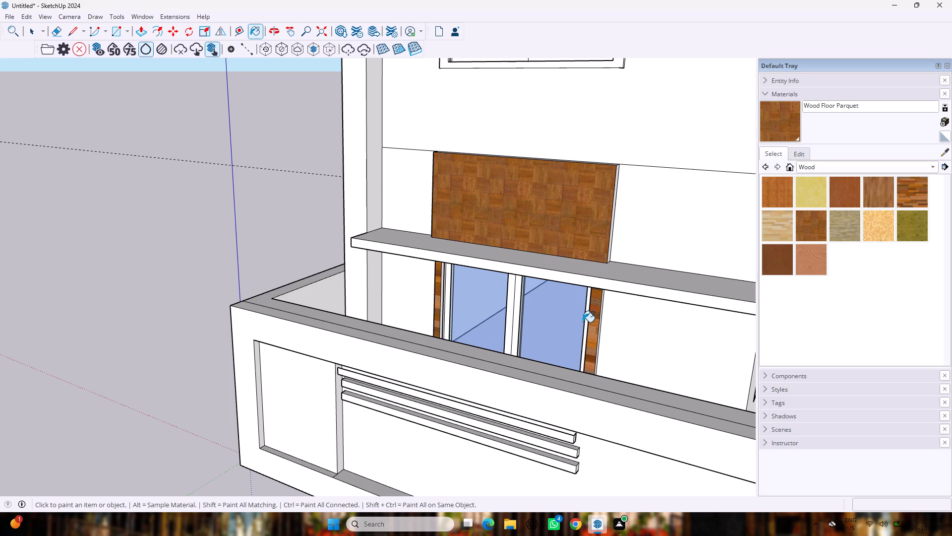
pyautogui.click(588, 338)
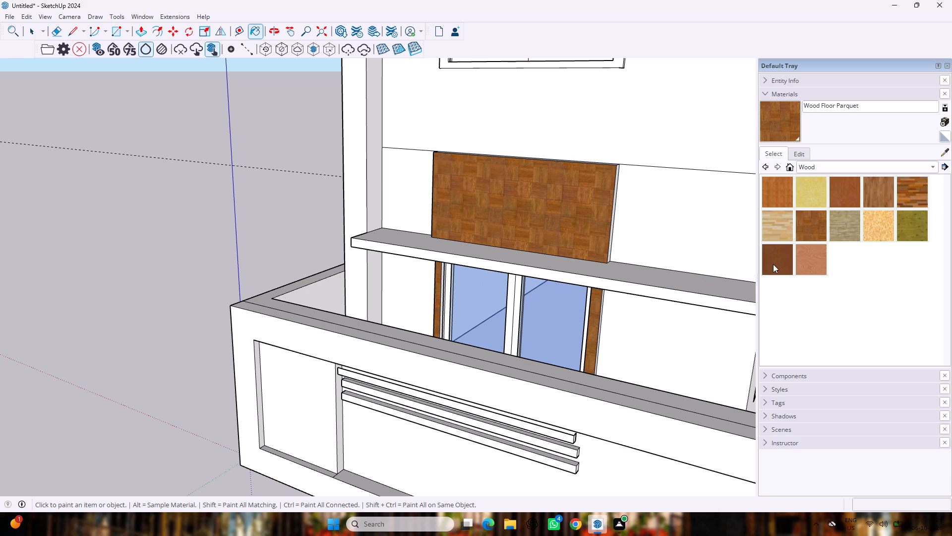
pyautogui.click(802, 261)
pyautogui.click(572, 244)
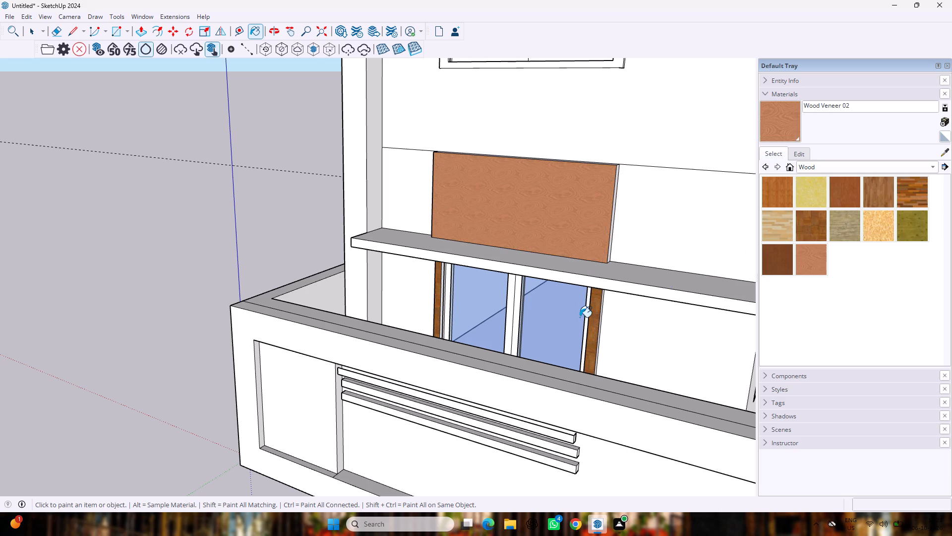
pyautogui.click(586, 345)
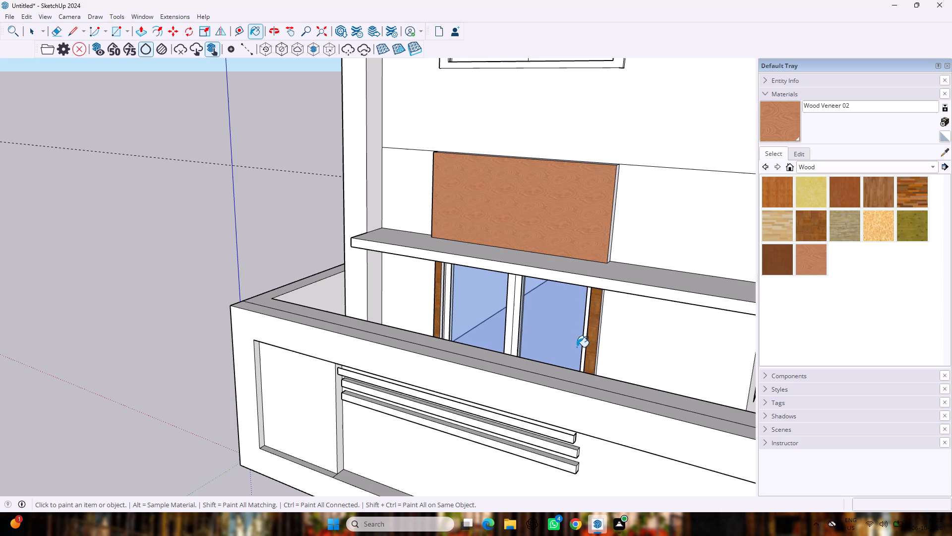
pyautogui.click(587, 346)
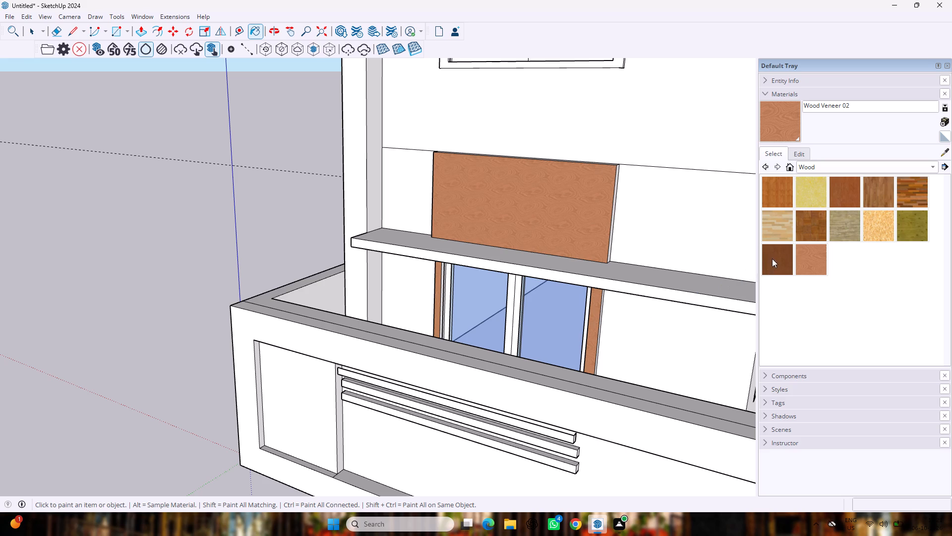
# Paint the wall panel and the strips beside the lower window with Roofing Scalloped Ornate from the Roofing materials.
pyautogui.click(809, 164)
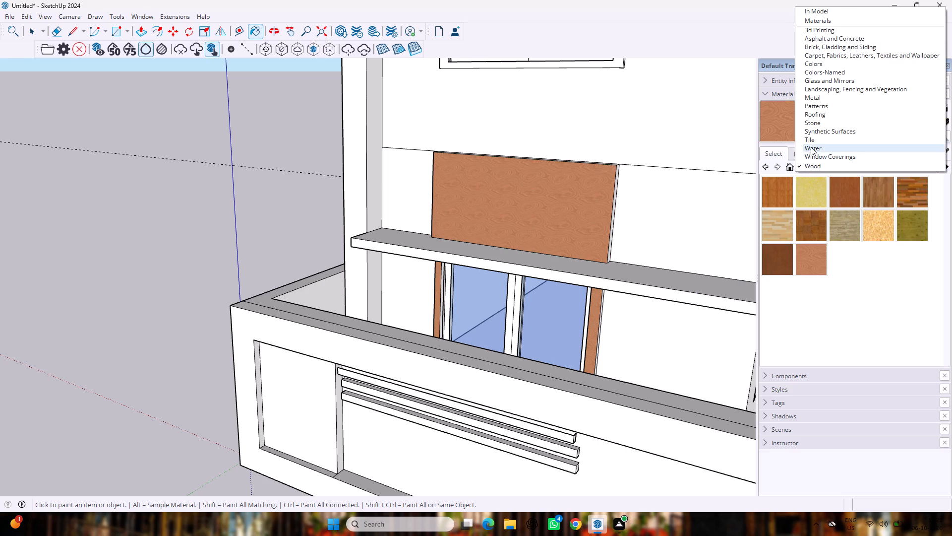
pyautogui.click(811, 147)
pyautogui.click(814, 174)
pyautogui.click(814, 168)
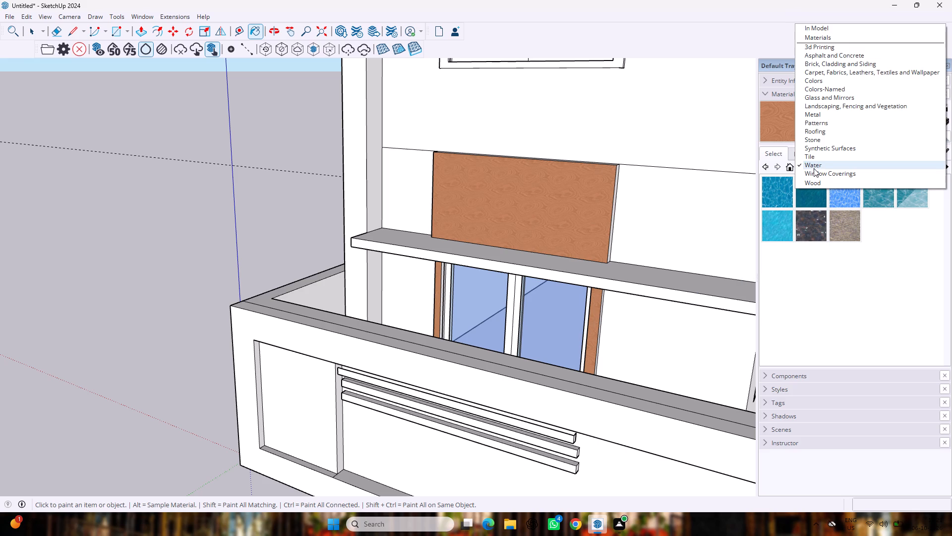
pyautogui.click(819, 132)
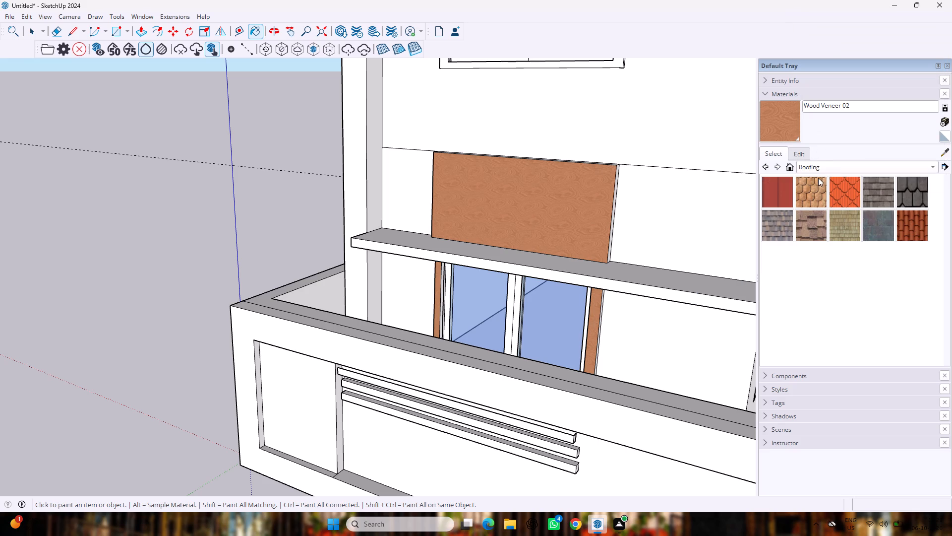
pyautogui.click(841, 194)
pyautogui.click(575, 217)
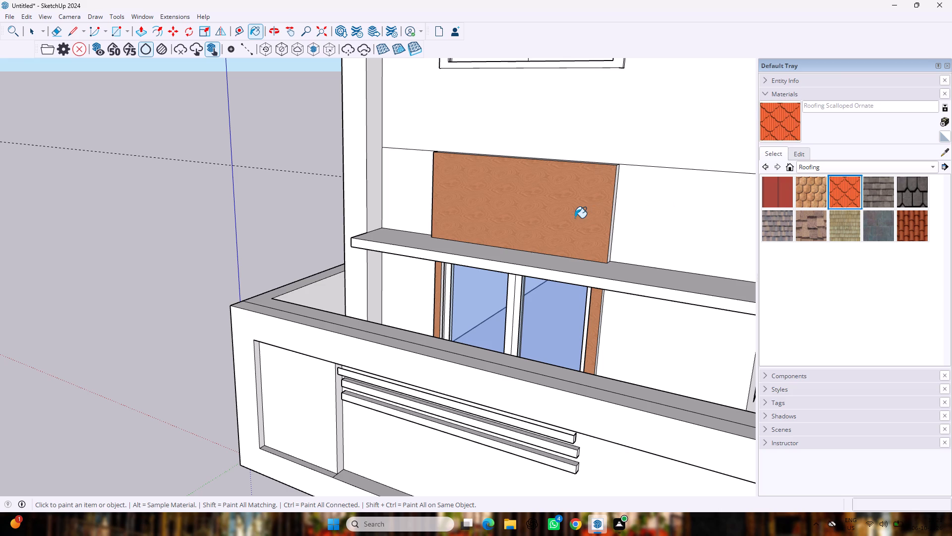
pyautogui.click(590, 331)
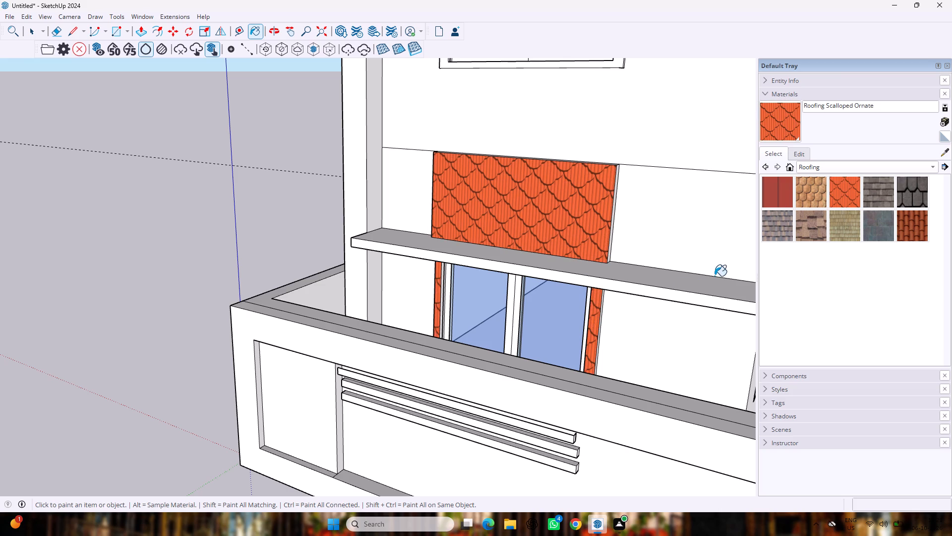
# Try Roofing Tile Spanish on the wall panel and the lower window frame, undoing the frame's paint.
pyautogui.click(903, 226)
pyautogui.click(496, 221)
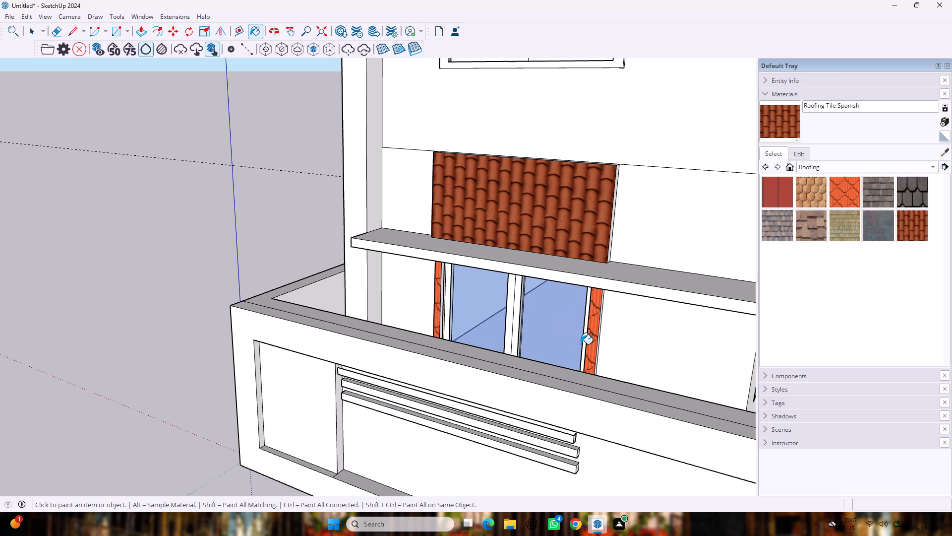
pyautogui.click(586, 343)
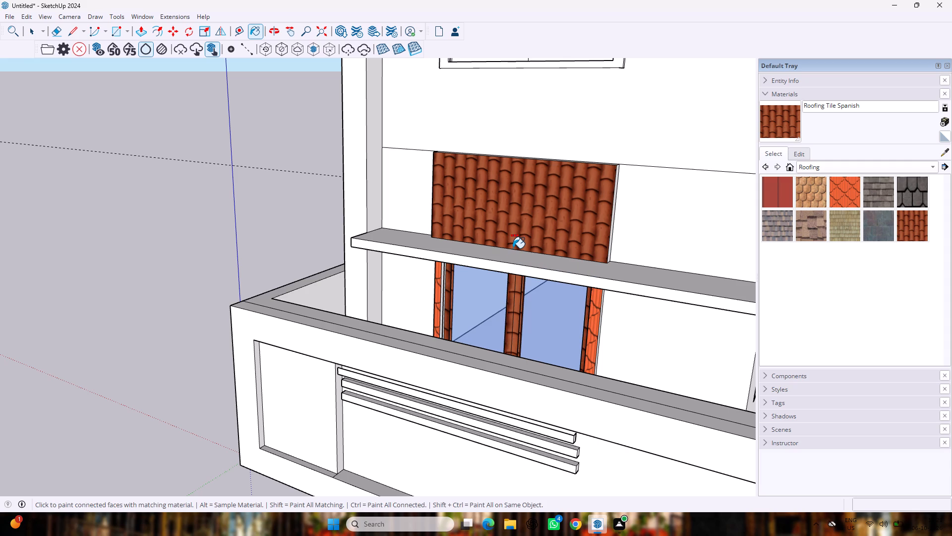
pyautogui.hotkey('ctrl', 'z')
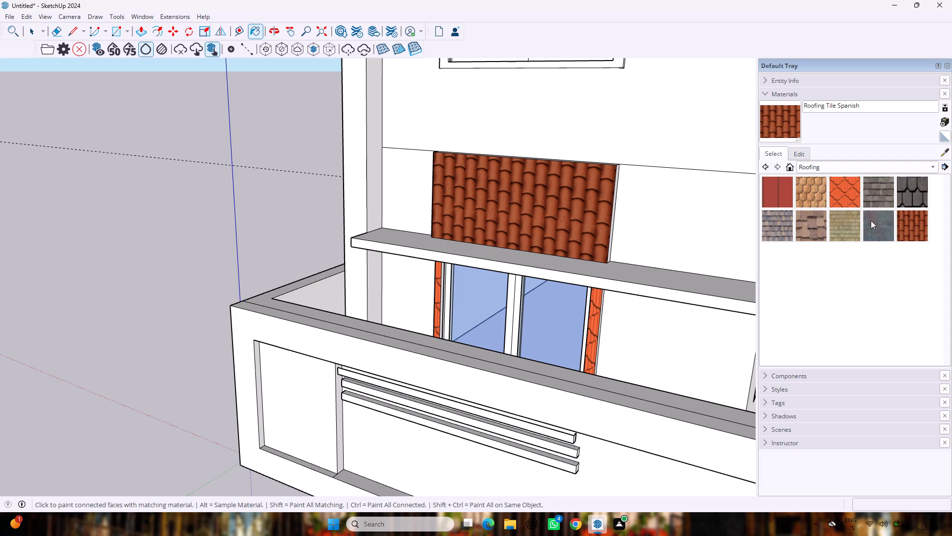
# Paint the wall panel and the strips beside the lower window with Plastic Red from the 3d Printing materials.
pyautogui.click(850, 165)
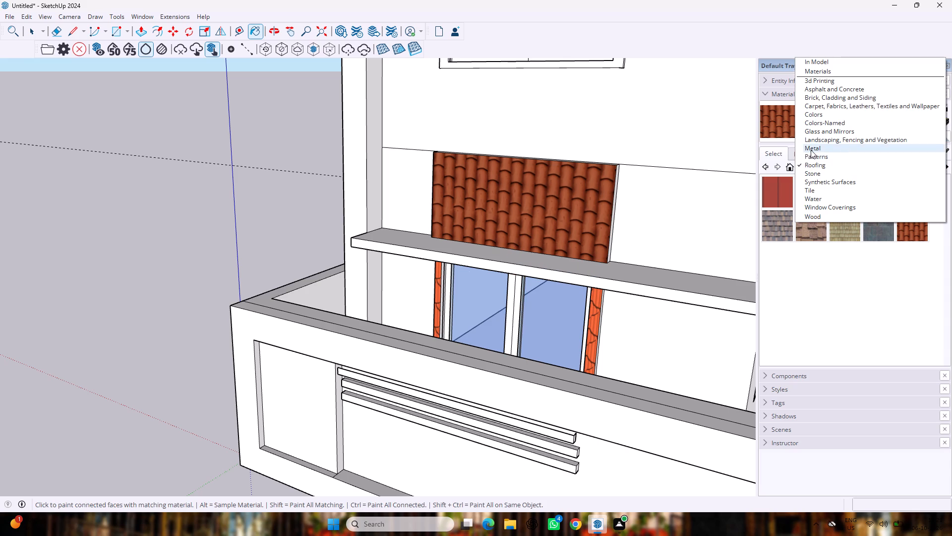
pyautogui.click(811, 150)
pyautogui.click(811, 169)
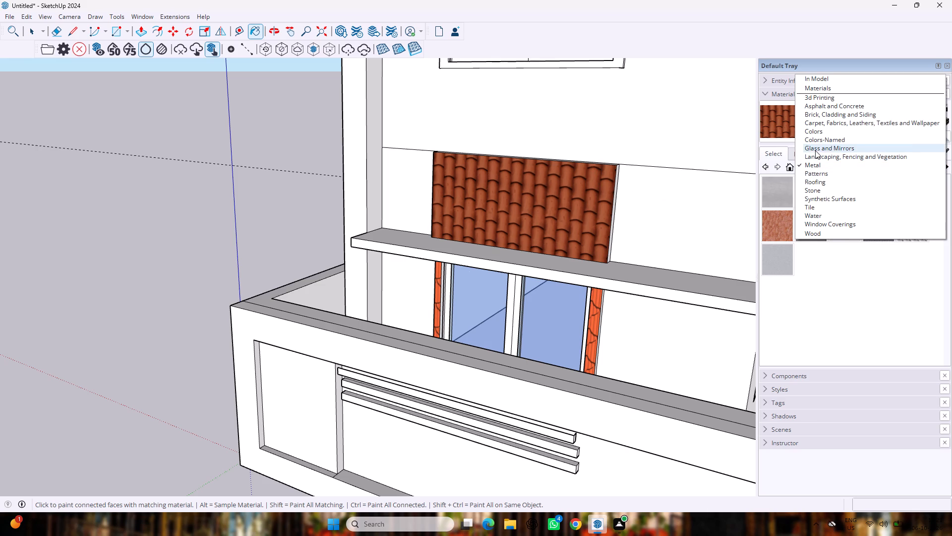
pyautogui.doubleClick(823, 126)
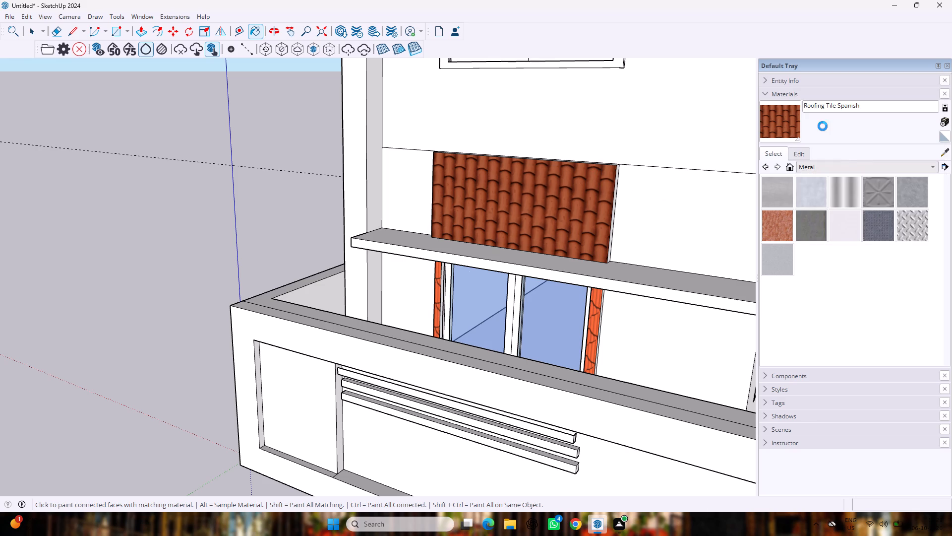
pyautogui.click(806, 162)
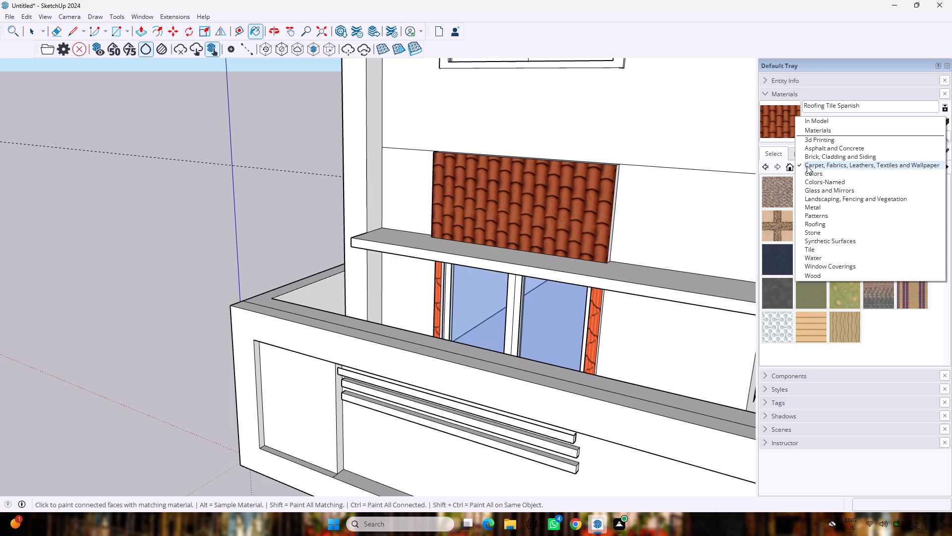
pyautogui.click(828, 137)
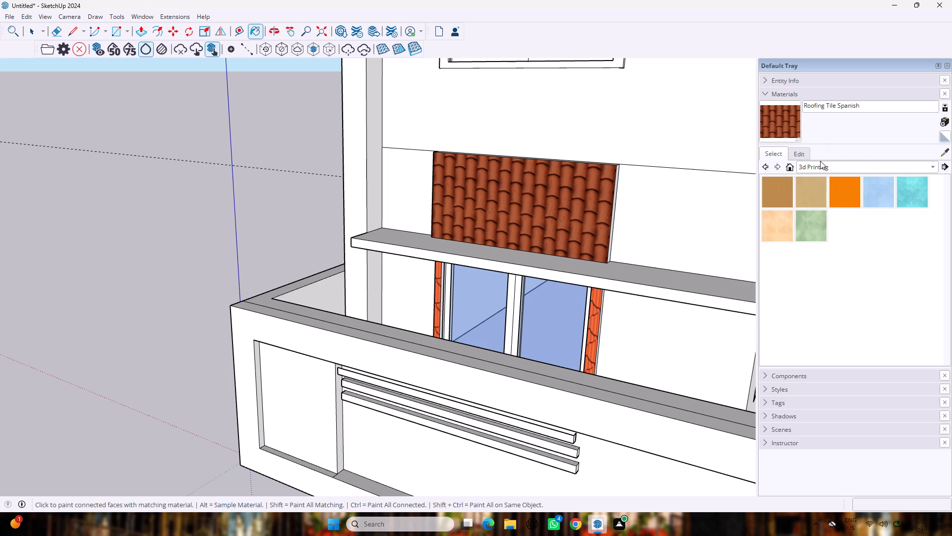
pyautogui.click(843, 190)
pyautogui.click(588, 204)
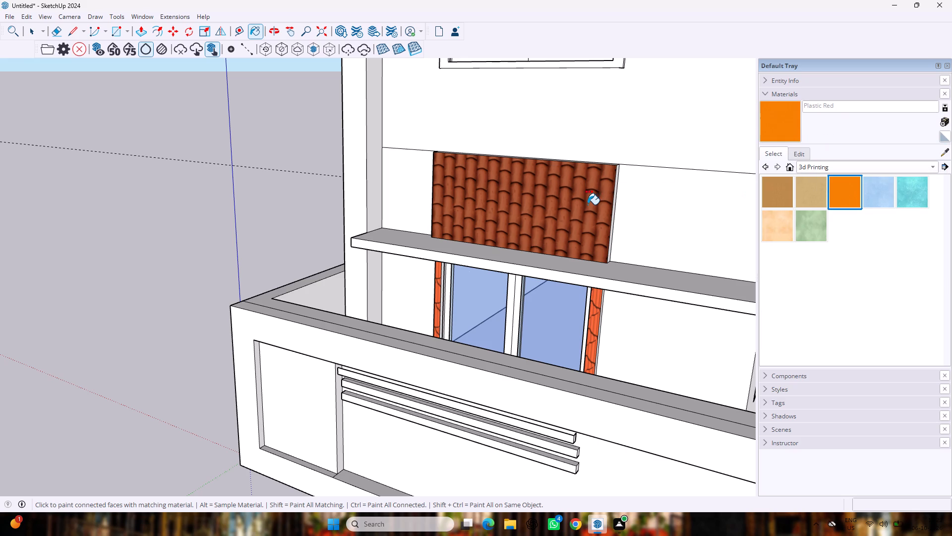
pyautogui.click(591, 341)
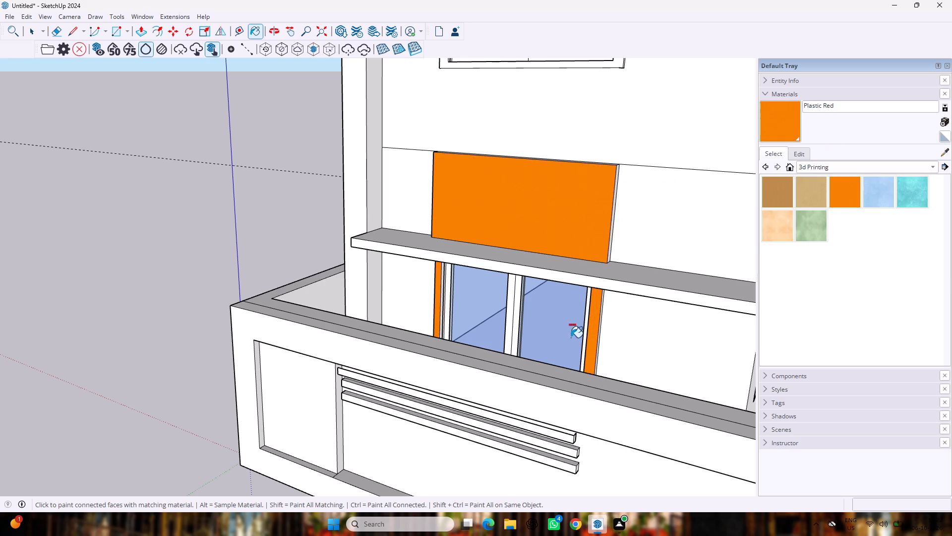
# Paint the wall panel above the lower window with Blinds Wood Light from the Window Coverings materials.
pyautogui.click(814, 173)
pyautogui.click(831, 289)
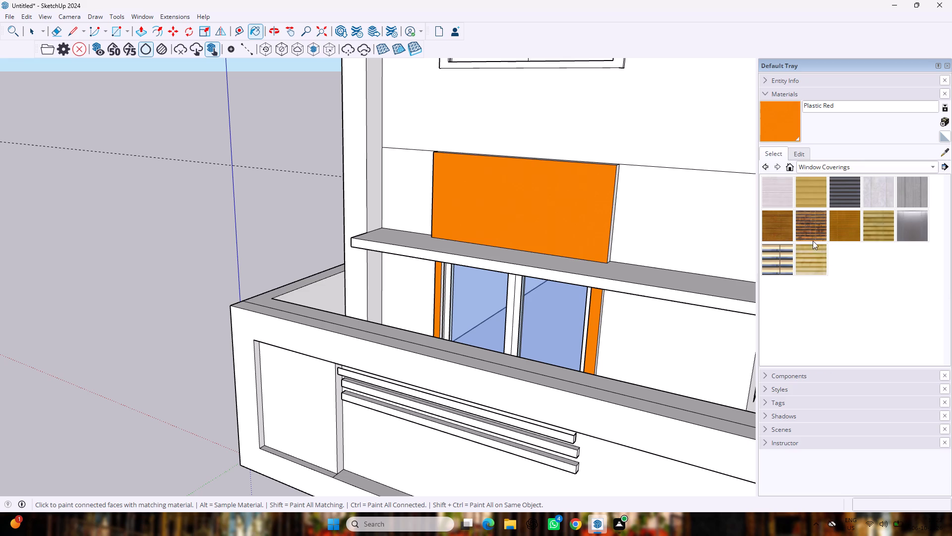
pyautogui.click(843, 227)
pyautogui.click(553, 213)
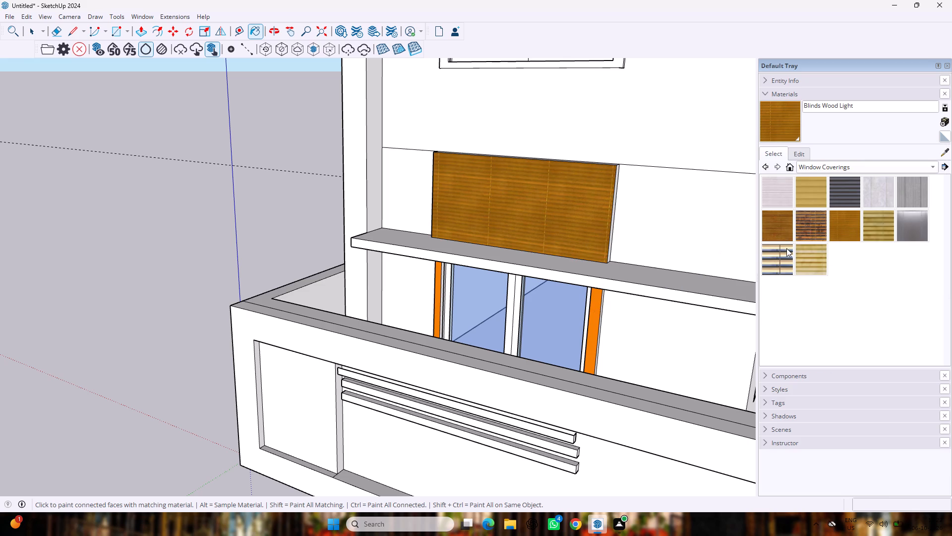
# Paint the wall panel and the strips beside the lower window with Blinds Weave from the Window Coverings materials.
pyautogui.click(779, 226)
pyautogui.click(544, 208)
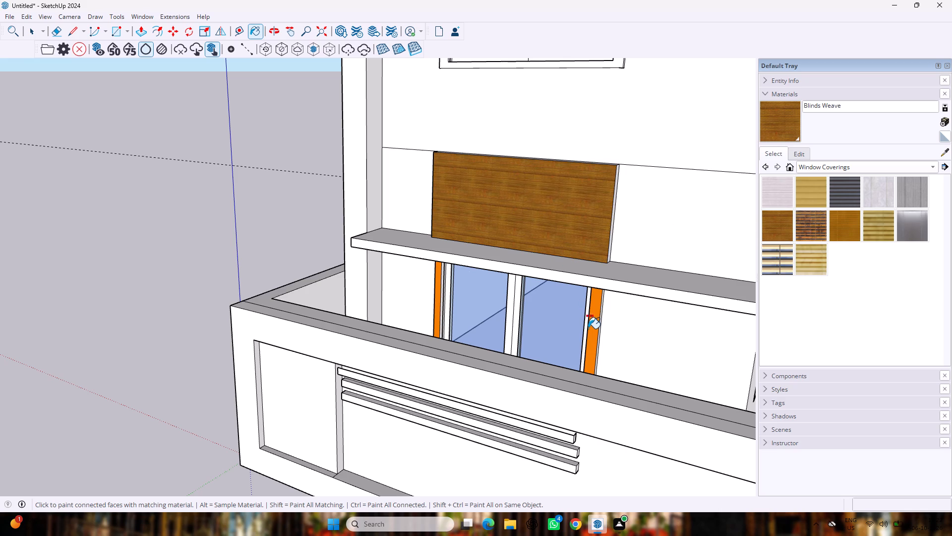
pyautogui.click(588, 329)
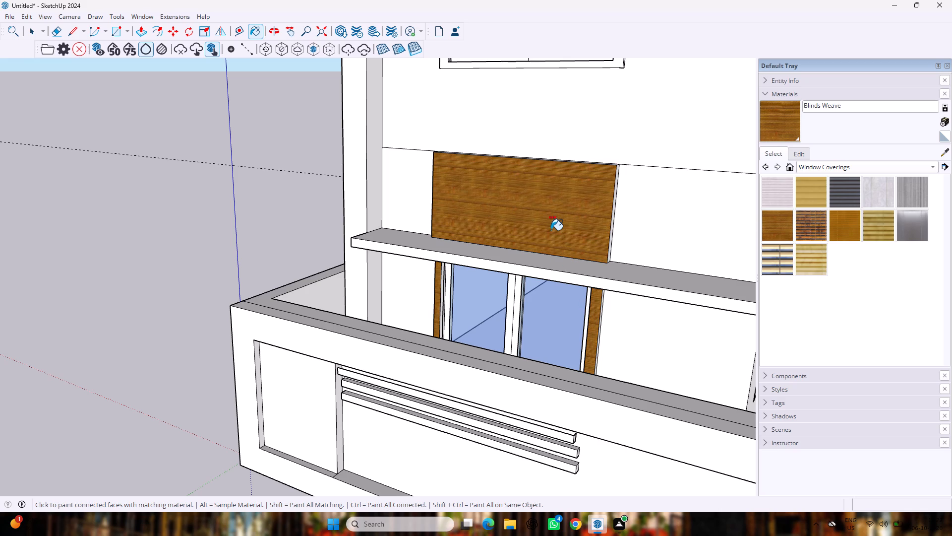
# Paint the wall panel and the strips beside the lower window with Wood Cherry Original from the Wood materials.
pyautogui.click(873, 169)
pyautogui.click(825, 178)
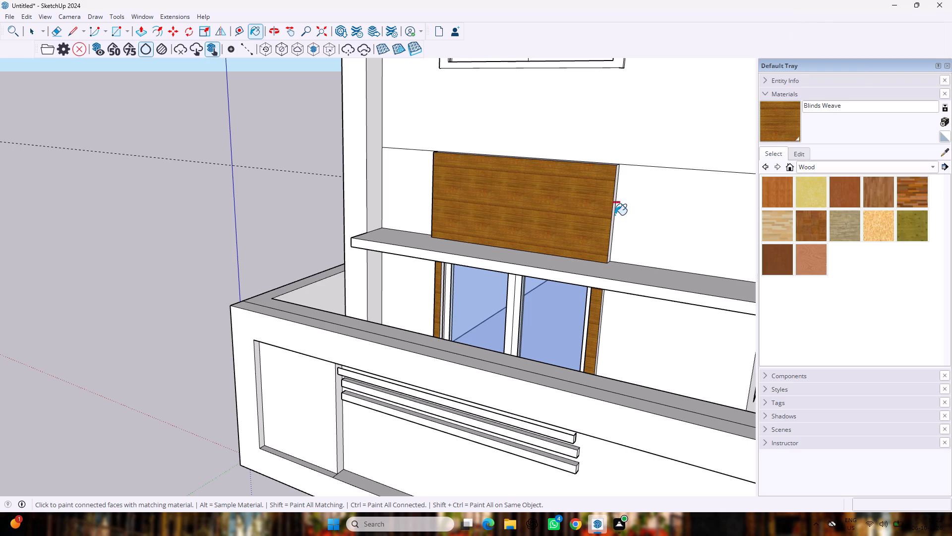
pyautogui.click(855, 197)
pyautogui.click(536, 209)
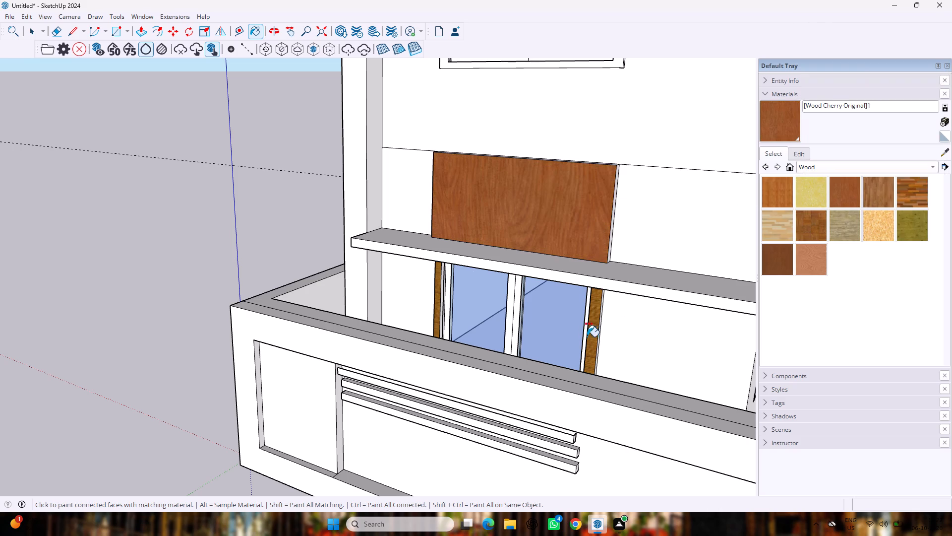
pyautogui.click(591, 332)
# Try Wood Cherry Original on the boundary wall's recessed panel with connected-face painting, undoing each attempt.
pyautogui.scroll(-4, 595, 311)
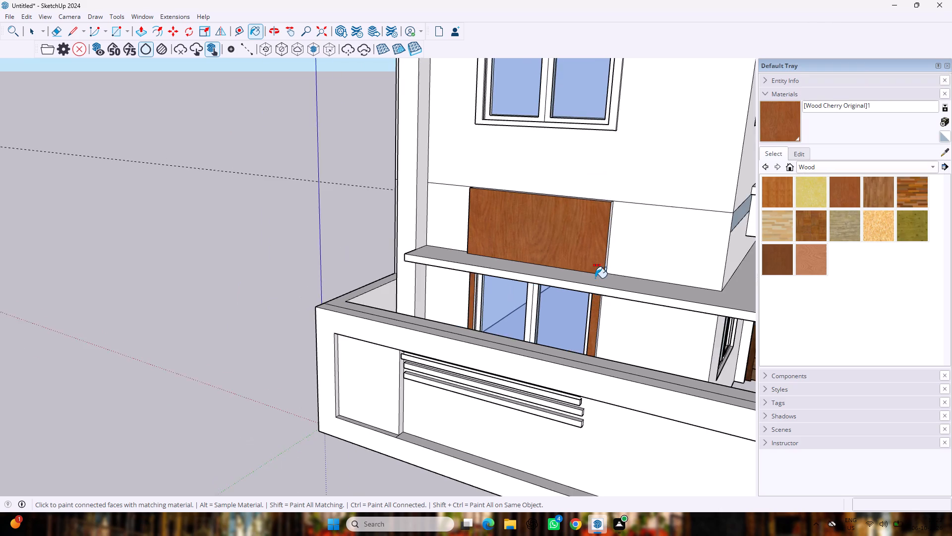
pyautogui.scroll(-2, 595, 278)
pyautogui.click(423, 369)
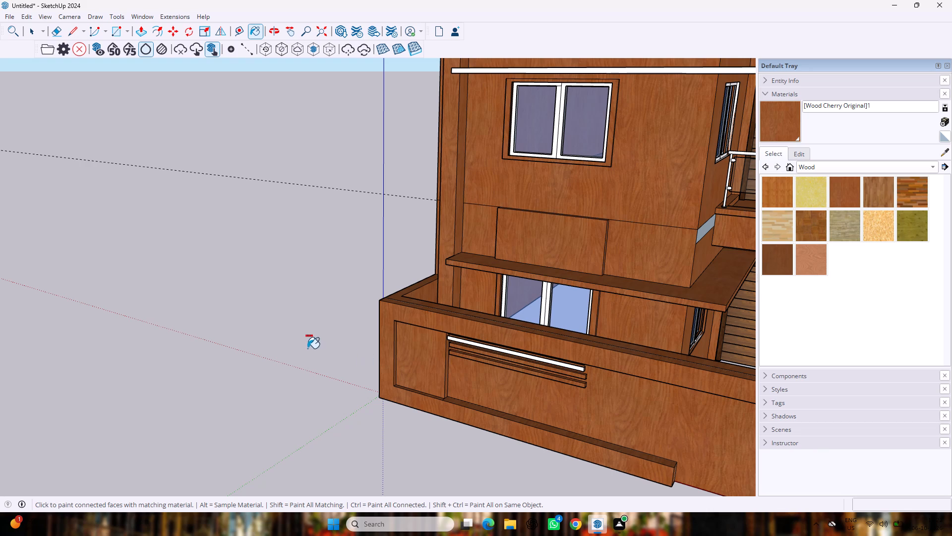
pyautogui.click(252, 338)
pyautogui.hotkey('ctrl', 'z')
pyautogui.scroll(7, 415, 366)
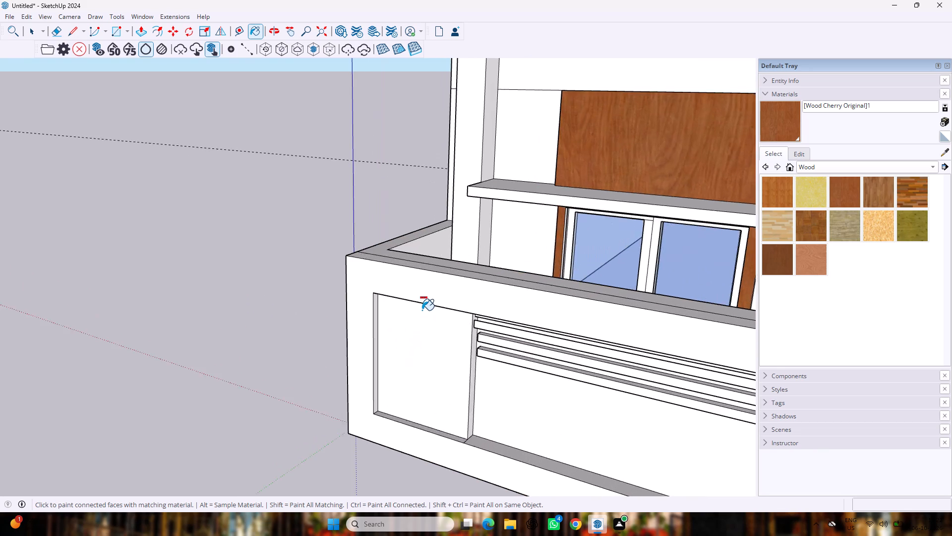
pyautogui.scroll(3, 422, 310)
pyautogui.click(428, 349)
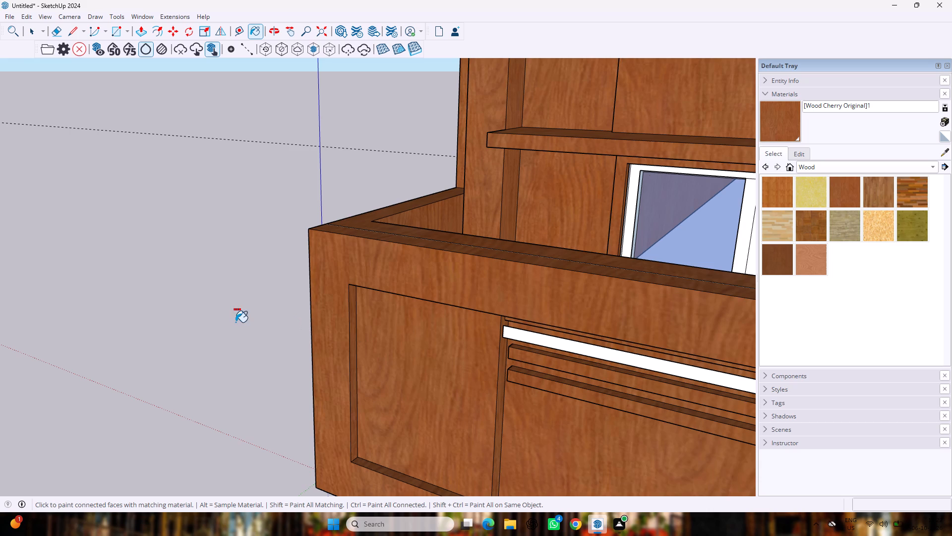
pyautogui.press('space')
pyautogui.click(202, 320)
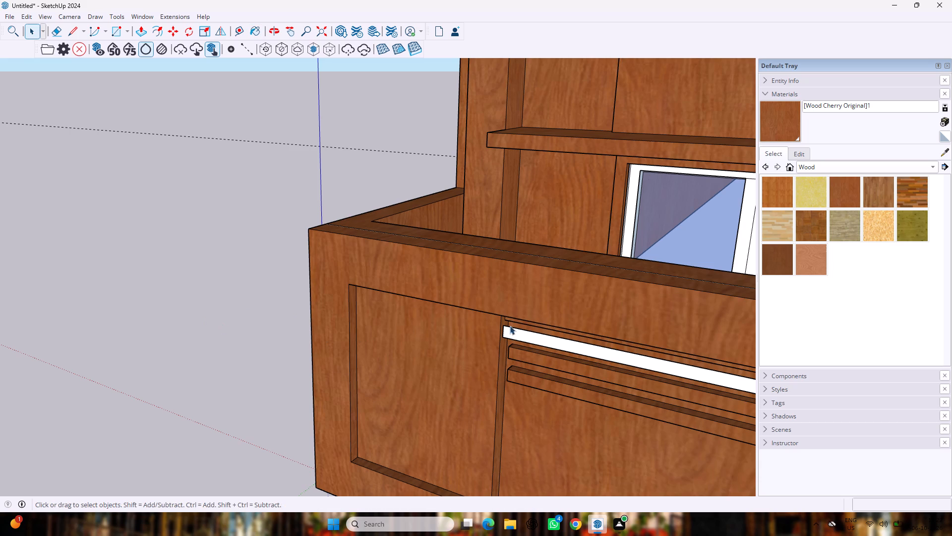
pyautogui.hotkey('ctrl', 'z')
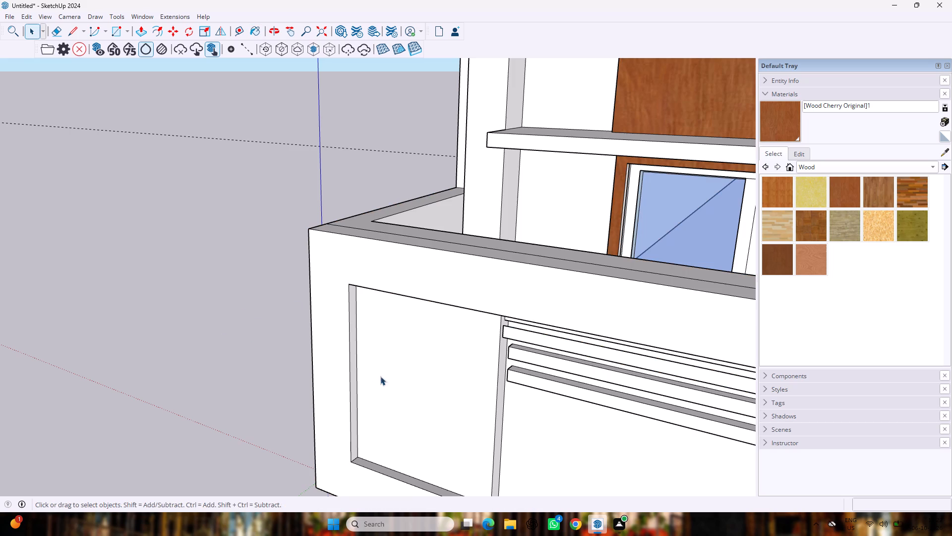
# Paint only the recessed rectangular panel of the front boundary wall with Wood Cherry Original.
pyautogui.moveTo(380, 376); pyautogui.dragTo(412, 257, button='middle')
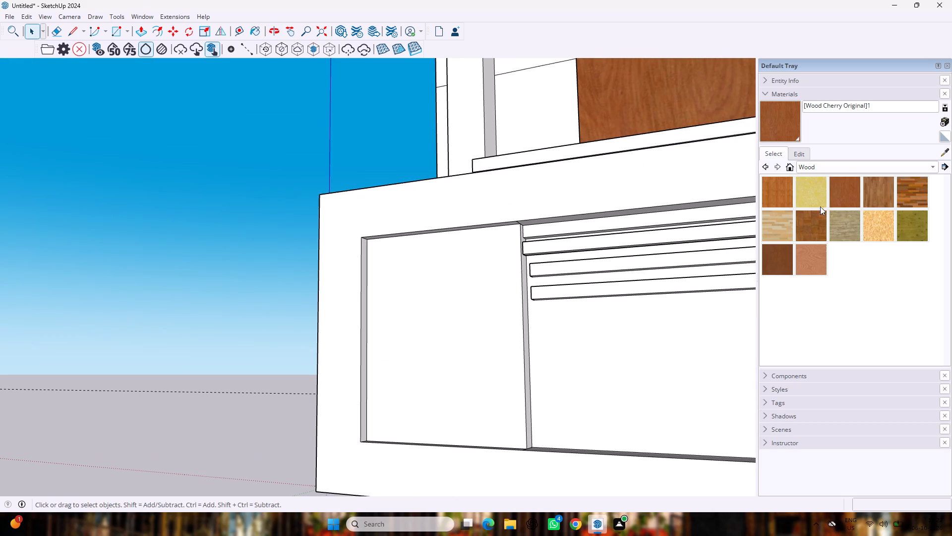
pyautogui.click(852, 188)
pyautogui.scroll(4, 478, 272)
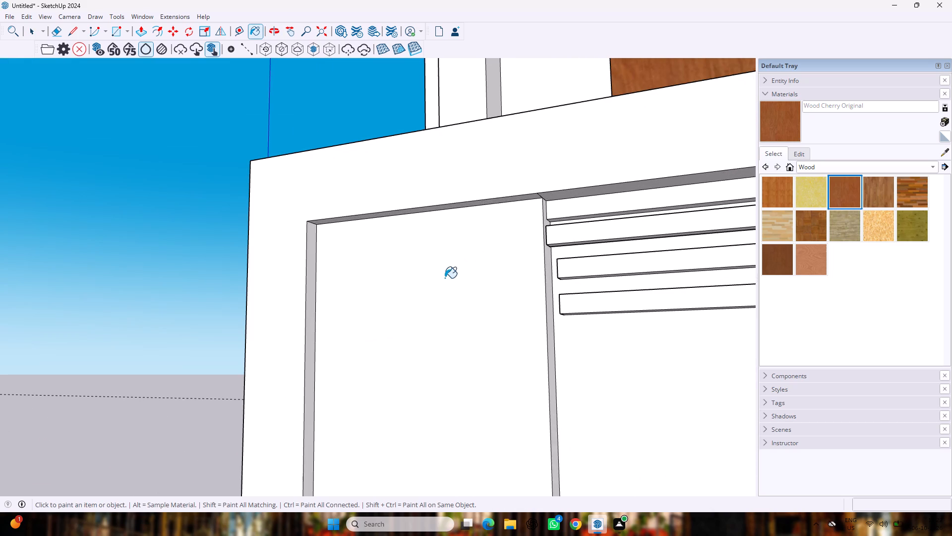
pyautogui.click(445, 278)
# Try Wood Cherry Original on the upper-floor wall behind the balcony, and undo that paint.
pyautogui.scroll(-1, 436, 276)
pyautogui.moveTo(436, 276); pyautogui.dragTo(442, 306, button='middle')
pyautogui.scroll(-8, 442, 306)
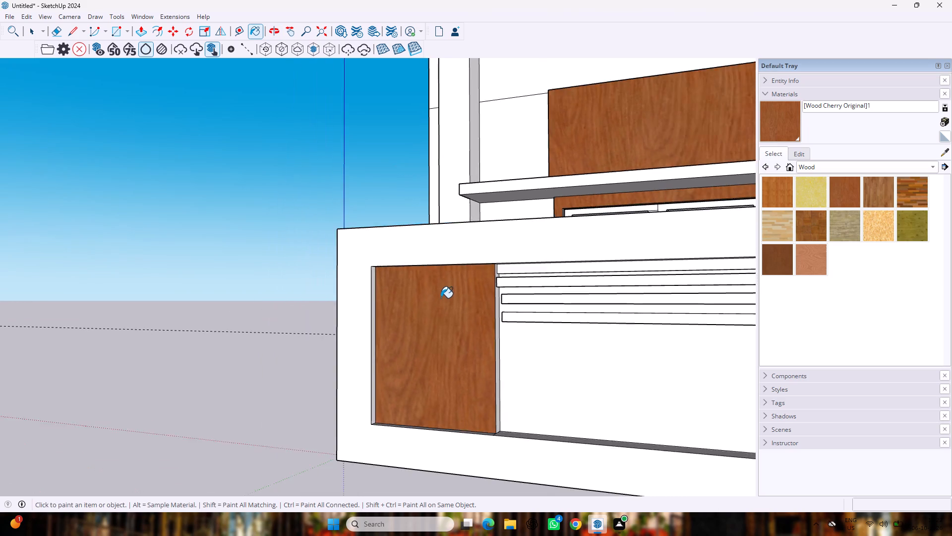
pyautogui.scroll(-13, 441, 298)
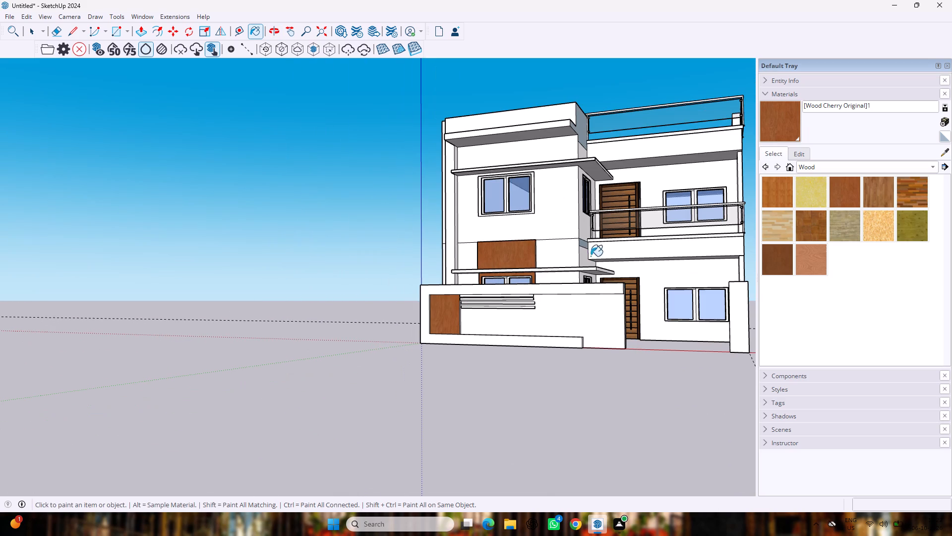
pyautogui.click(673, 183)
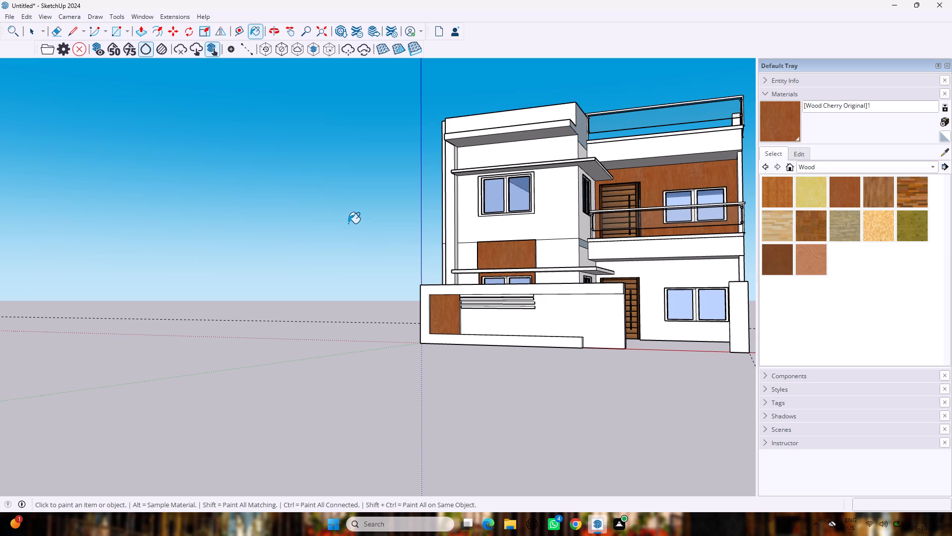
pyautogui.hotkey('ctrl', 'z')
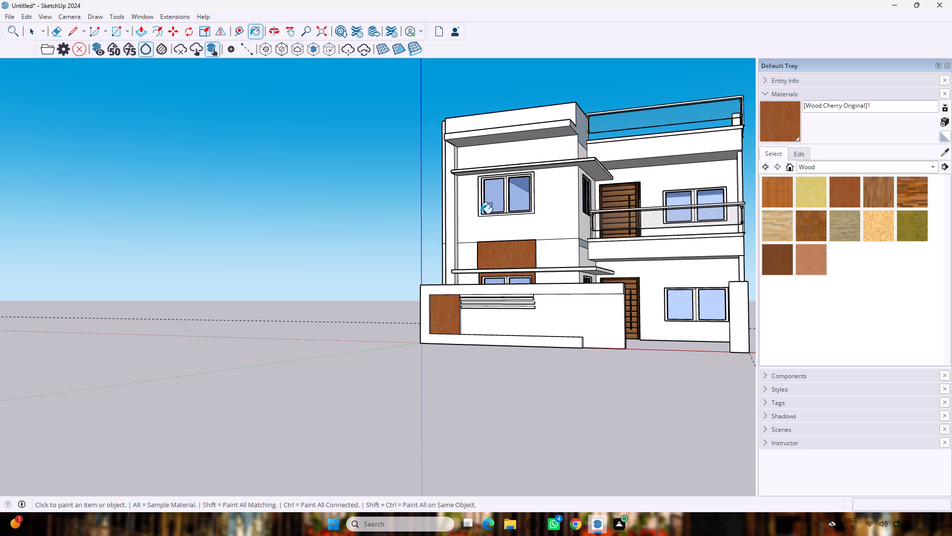
# Paint the front block's L-shaped parapet frame and the boundary wall's outer frame with Roofing Slate Dark from the Roofing materials.
pyautogui.click(918, 194)
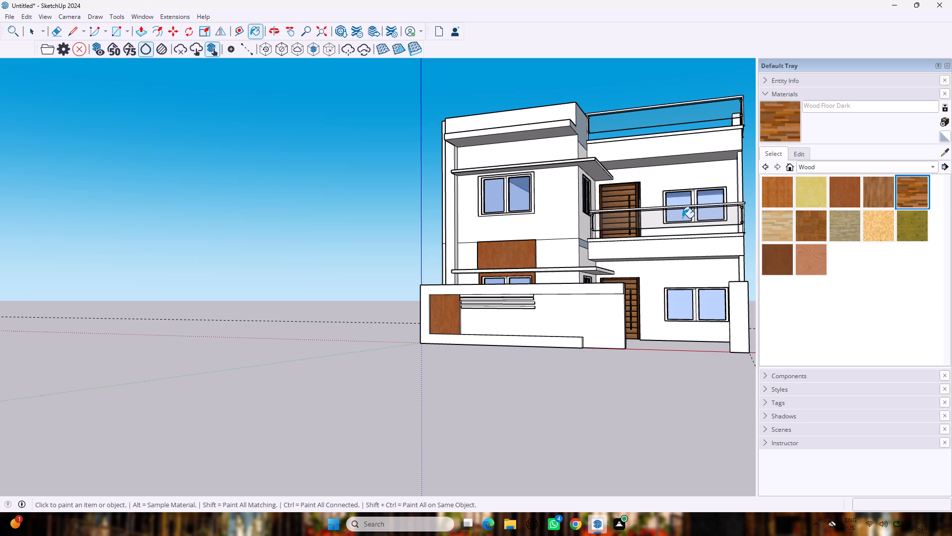
pyautogui.click(817, 165)
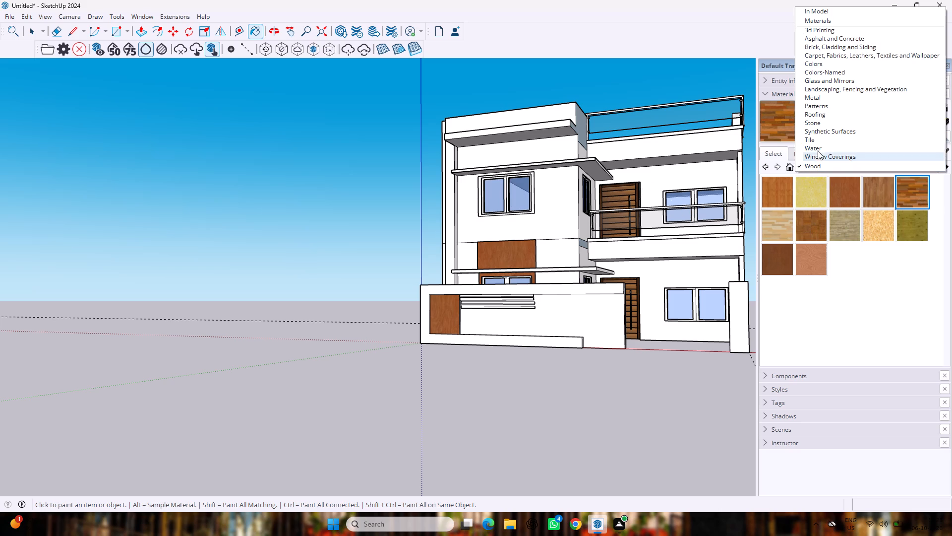
pyautogui.click(825, 118)
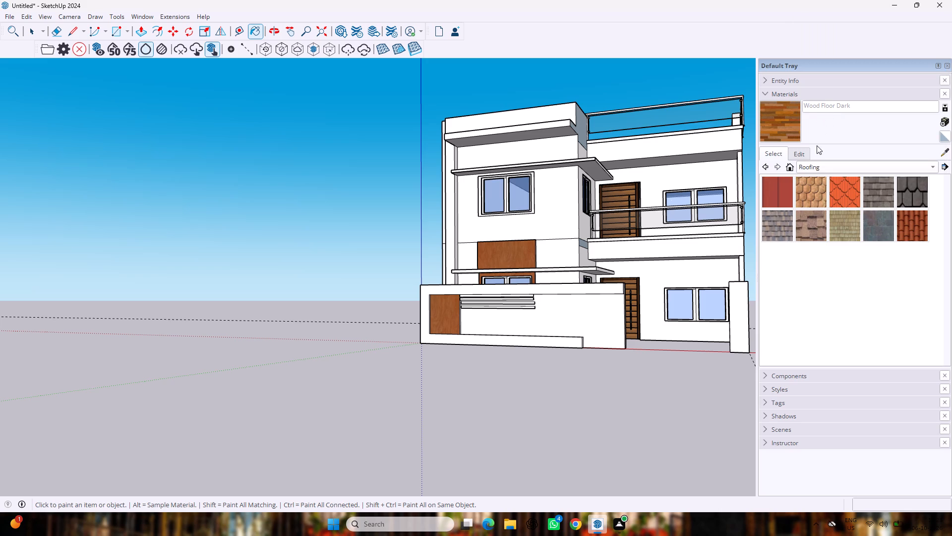
pyautogui.click(891, 221)
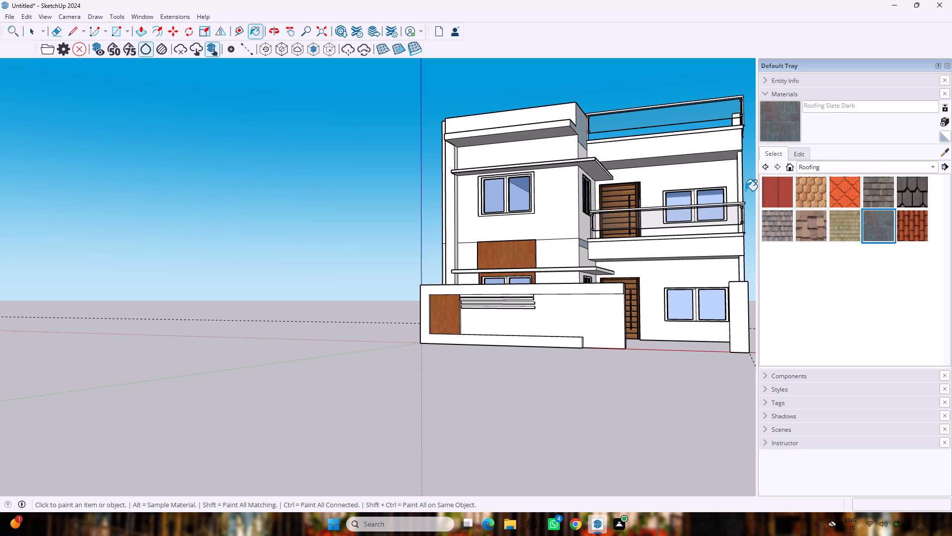
pyautogui.moveTo(530, 129); pyautogui.dragTo(548, 187, button='middle')
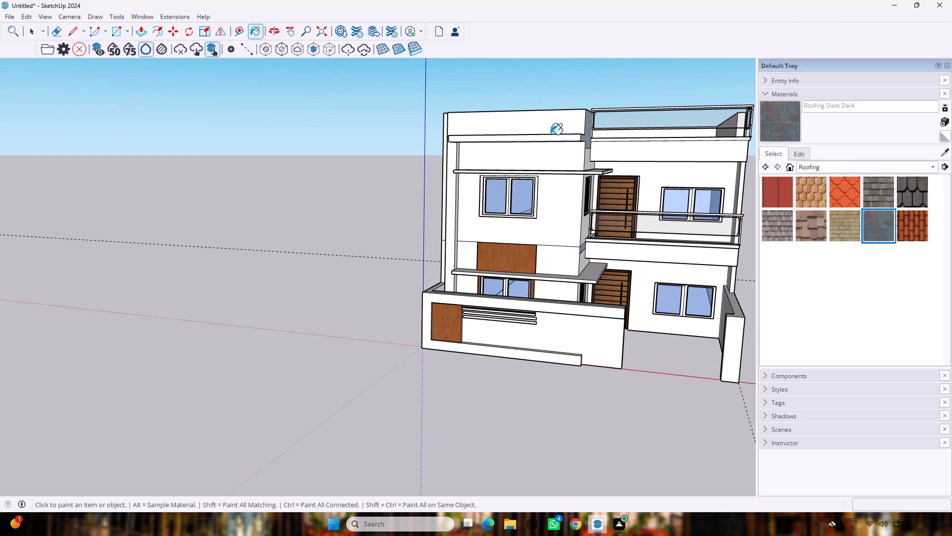
pyautogui.click(550, 128)
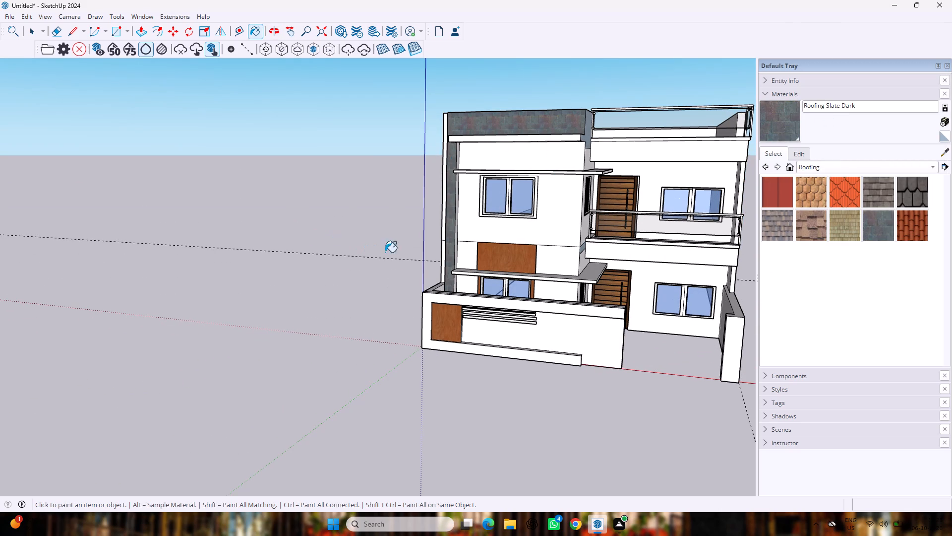
pyautogui.click(428, 307)
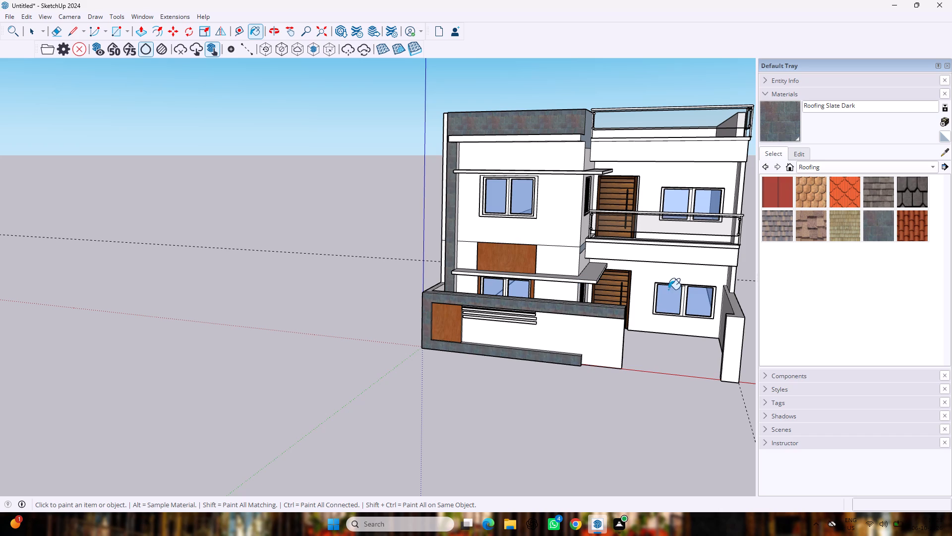
# Paint the balcony's underside and front band, and the roof-edge band above it, with Roofing Slate Dark.
pyautogui.moveTo(668, 282); pyautogui.dragTo(661, 182, button='middle')
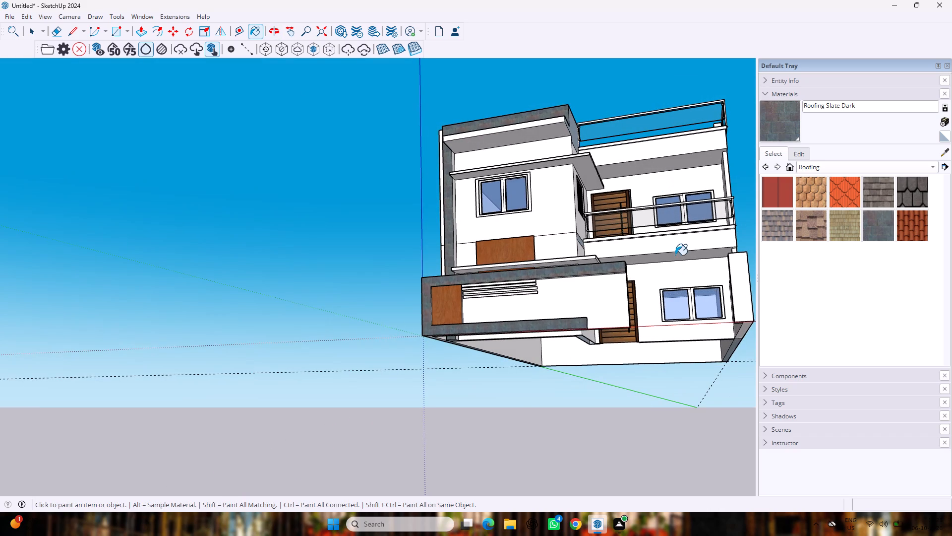
pyautogui.click(675, 253)
pyautogui.click(681, 251)
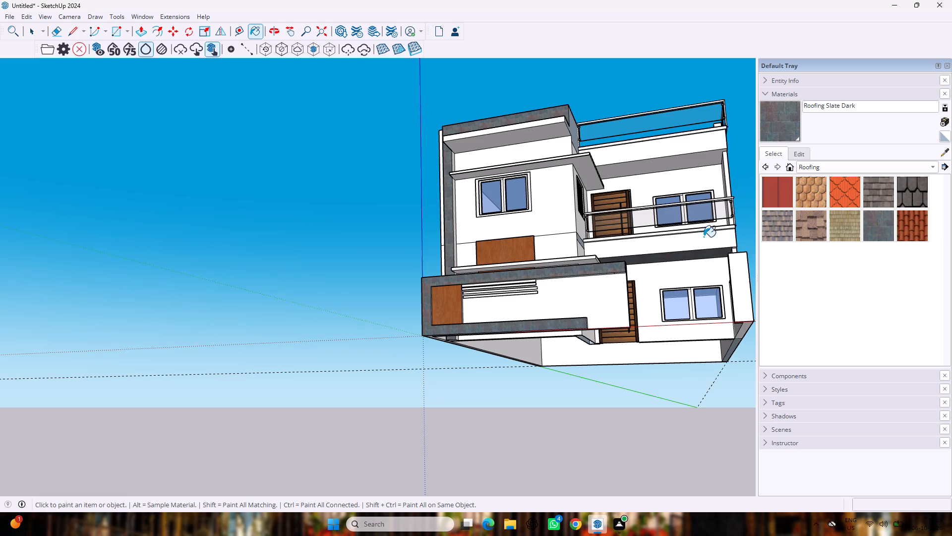
pyautogui.moveTo(704, 236); pyautogui.dragTo(631, 198, button='middle')
pyautogui.scroll(1, 701, 230)
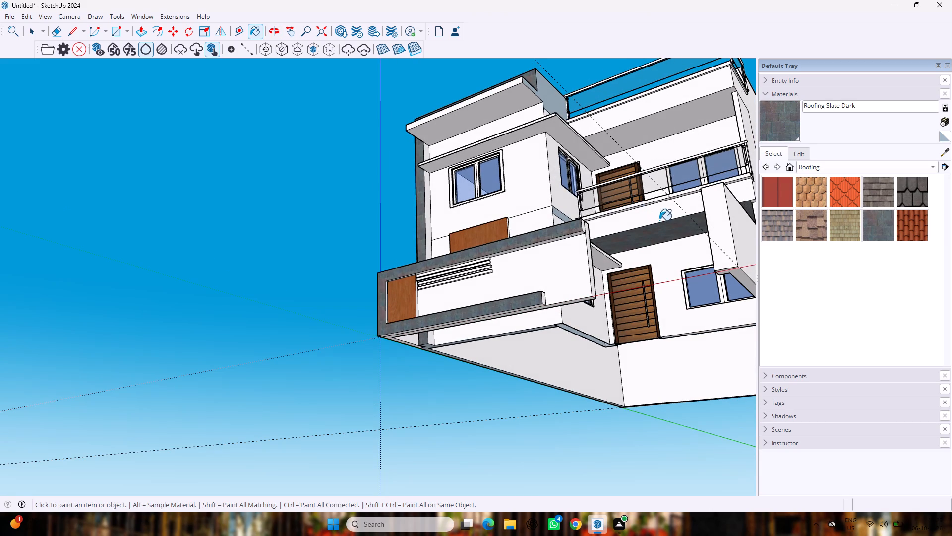
pyautogui.click(659, 220)
pyautogui.moveTo(676, 193); pyautogui.dragTo(699, 291, button='middle')
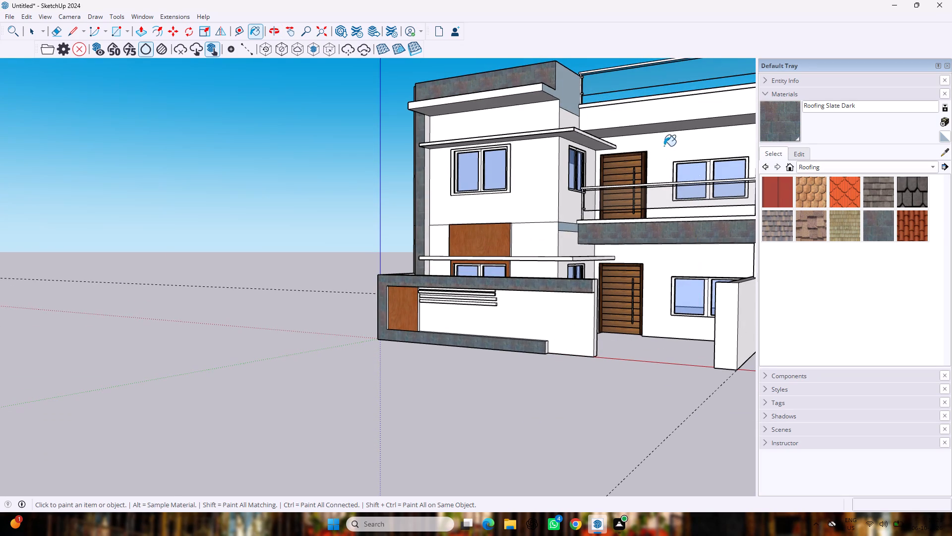
pyautogui.click(655, 119)
# Repaint the front block's L-shaped parapet frame with Metal Seamed from the Metal materials.
pyautogui.moveTo(661, 176); pyautogui.dragTo(676, 223, button='middle')
pyautogui.scroll(-5, 676, 218)
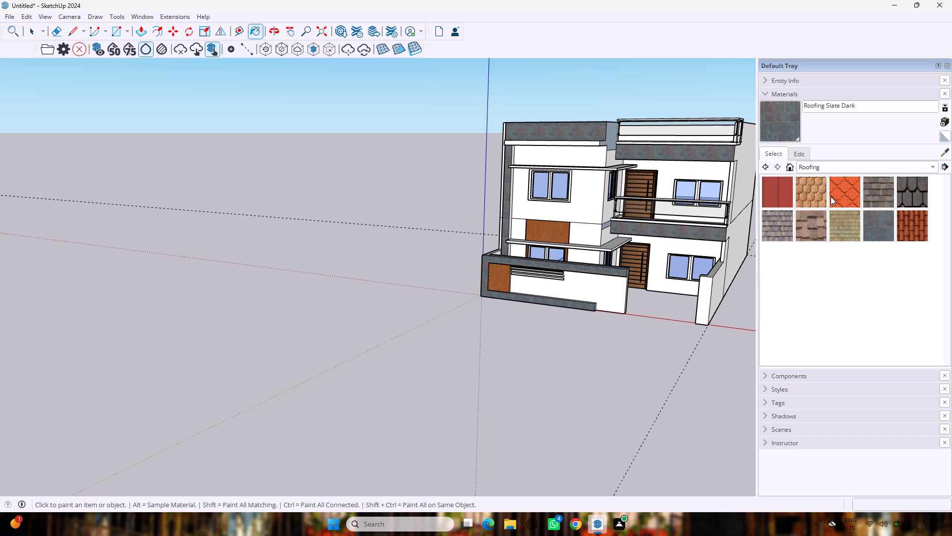
pyautogui.click(809, 168)
pyautogui.click(813, 155)
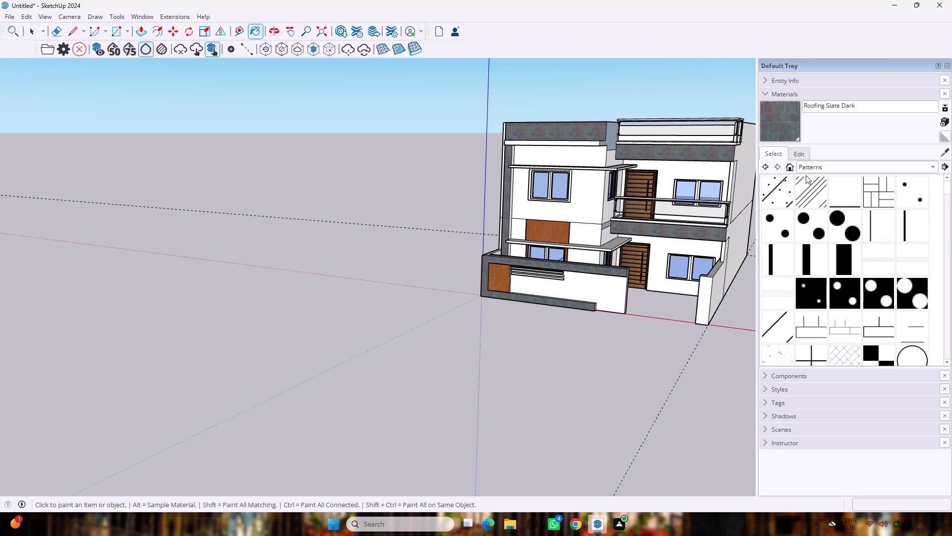
pyautogui.click(818, 165)
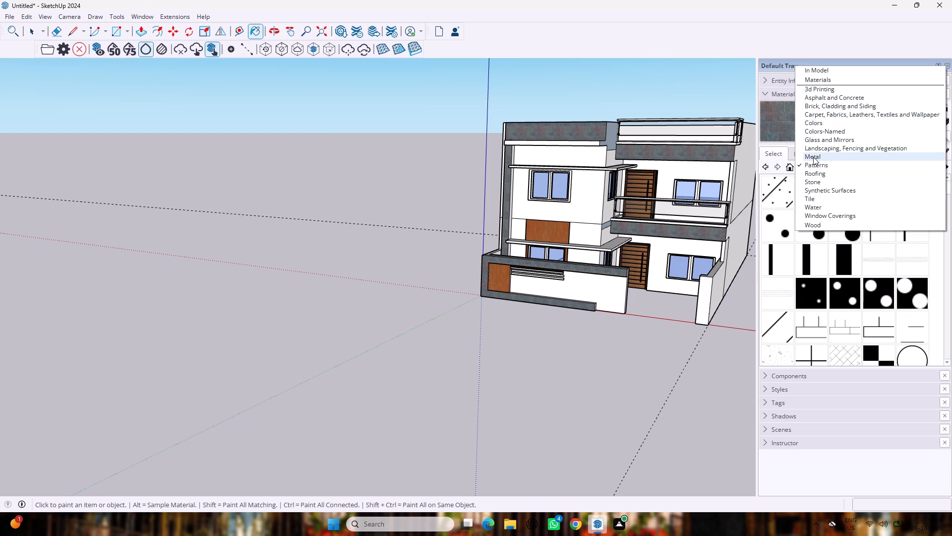
pyautogui.click(813, 157)
pyautogui.click(810, 211)
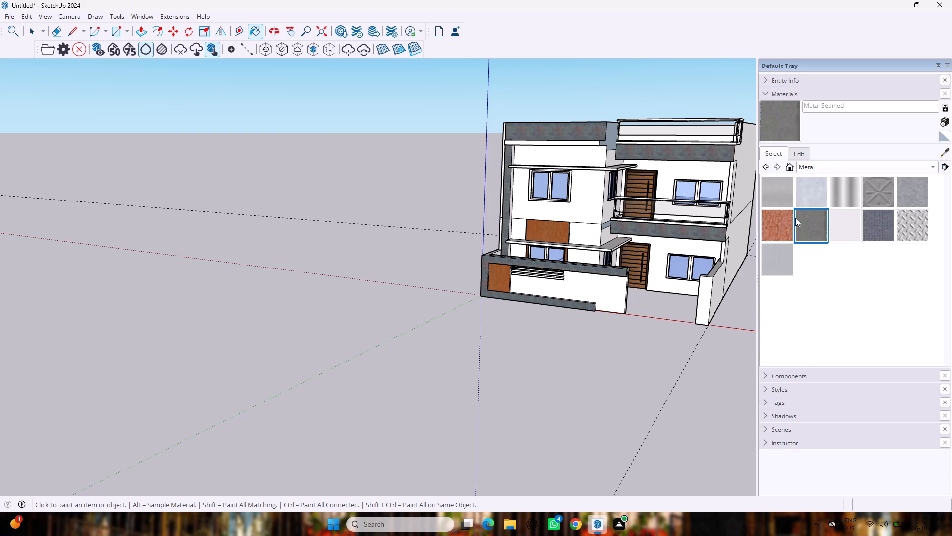
pyautogui.click(555, 136)
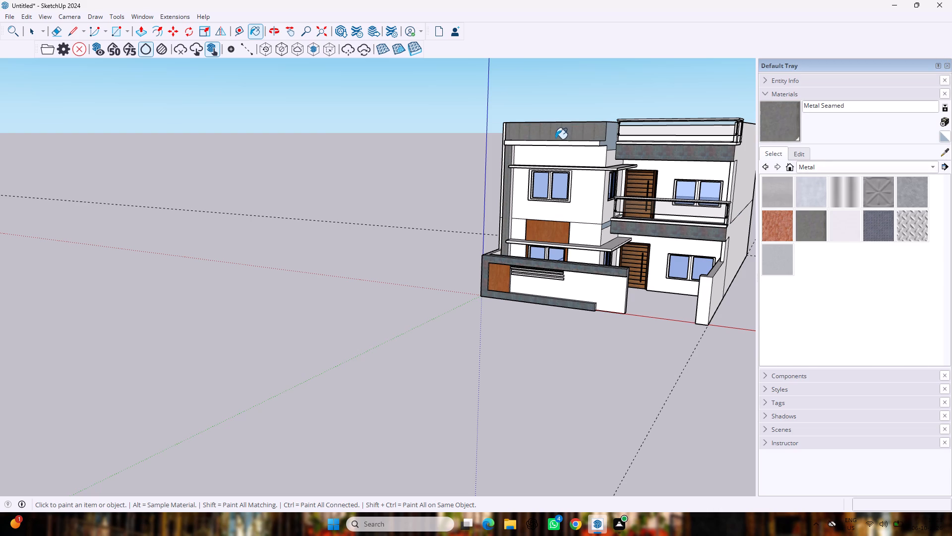
pyautogui.scroll(7, 680, 218)
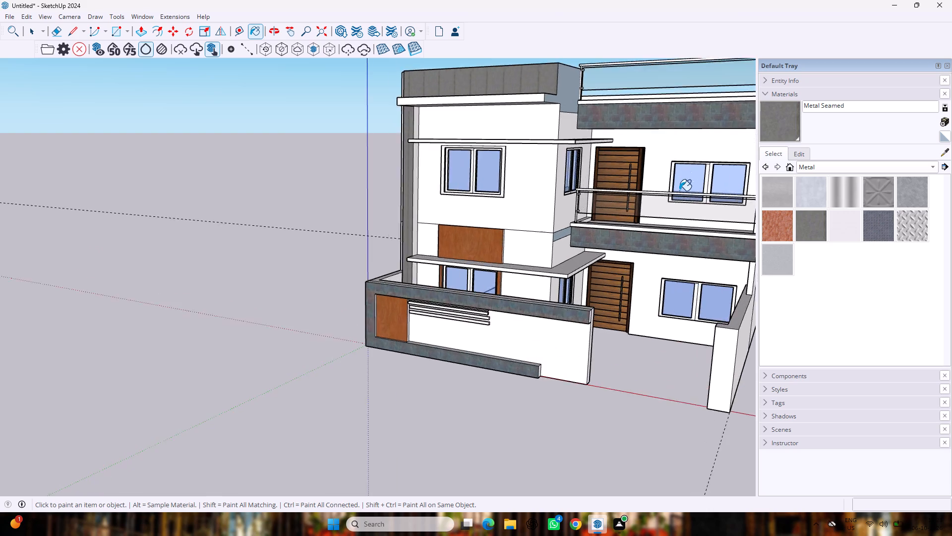
pyautogui.scroll(-3, 679, 183)
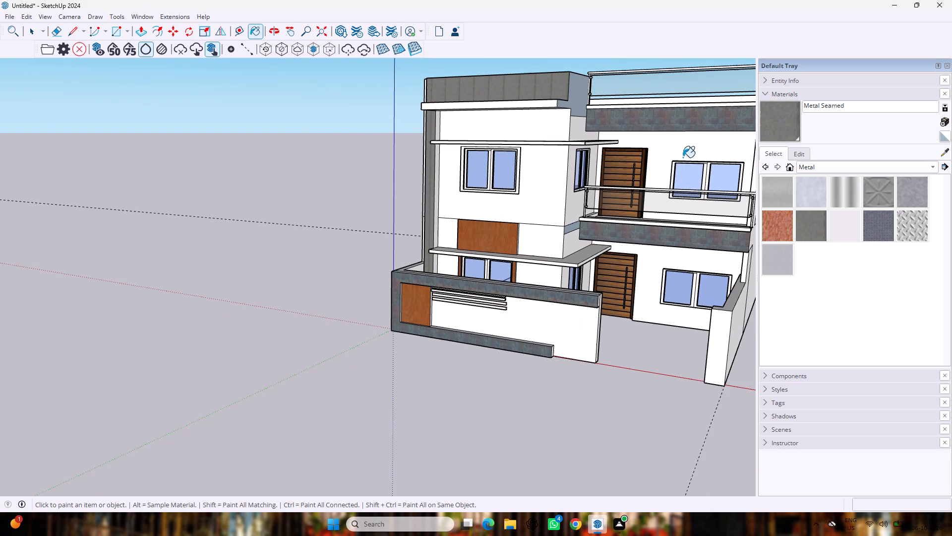
# Repaint the roof-edge band above the balcony and its underside with Metal Seamed.
pyautogui.click(677, 130)
pyautogui.scroll(1, 682, 145)
pyautogui.moveTo(682, 145); pyautogui.dragTo(678, 77, button='middle')
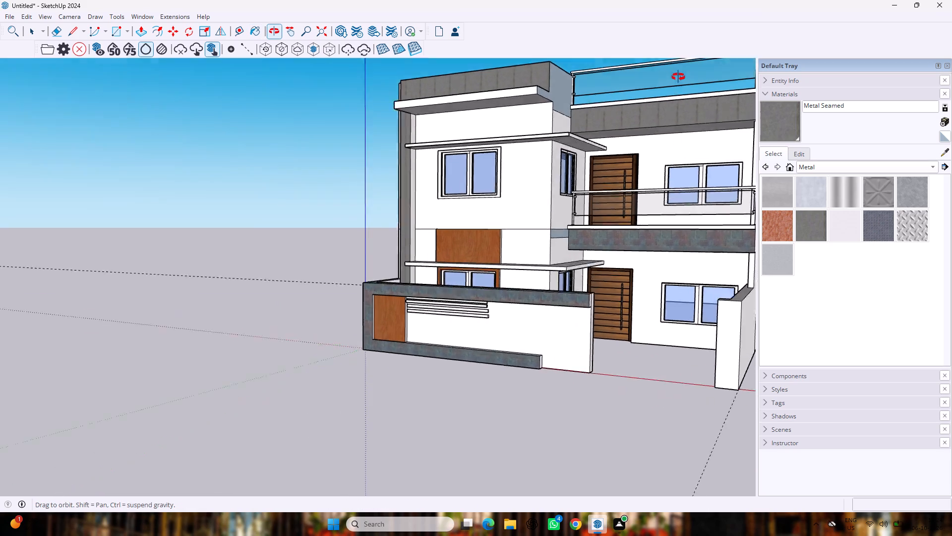
pyautogui.moveTo(678, 77); pyautogui.dragTo(675, 63, button='middle')
pyautogui.scroll(1, 677, 69)
pyautogui.click(679, 141)
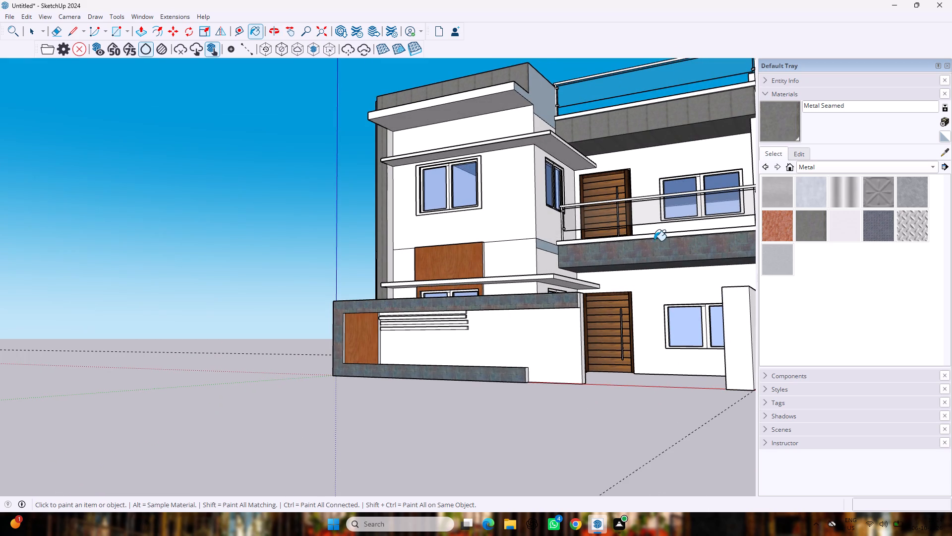
# Repaint the balcony's front band and underside with Metal Seamed.
pyautogui.click(653, 253)
pyautogui.moveTo(654, 254); pyautogui.dragTo(647, 147, button='middle')
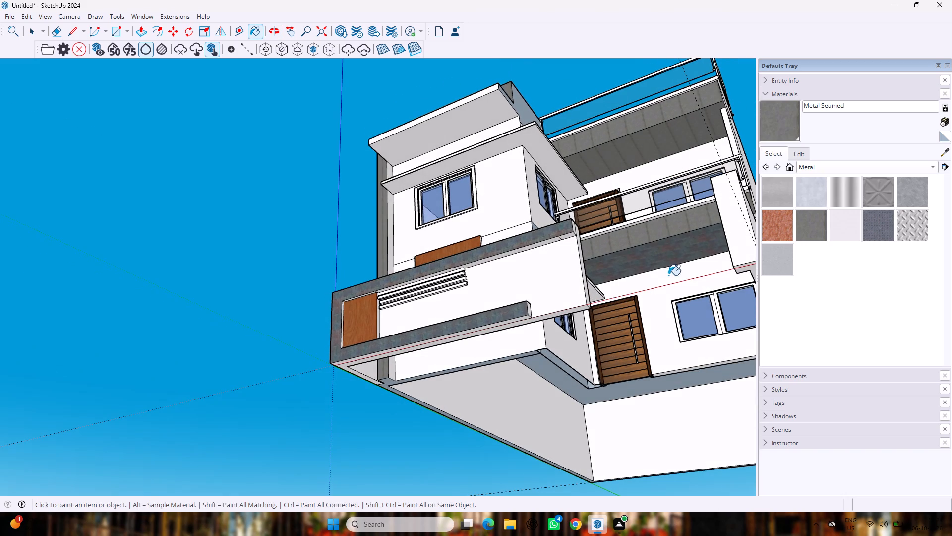
pyautogui.click(667, 258)
pyautogui.moveTo(654, 214); pyautogui.dragTo(665, 335, button='middle')
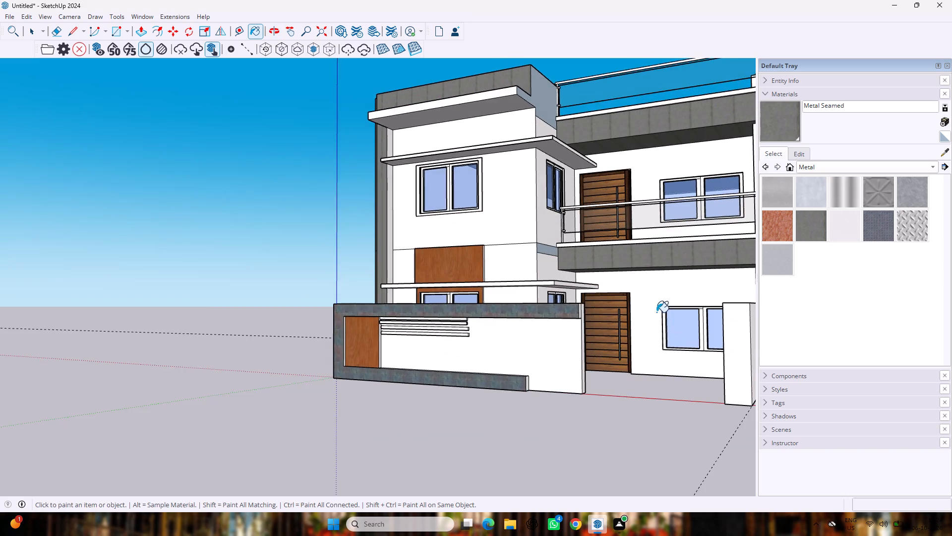
pyautogui.scroll(-3, 654, 297)
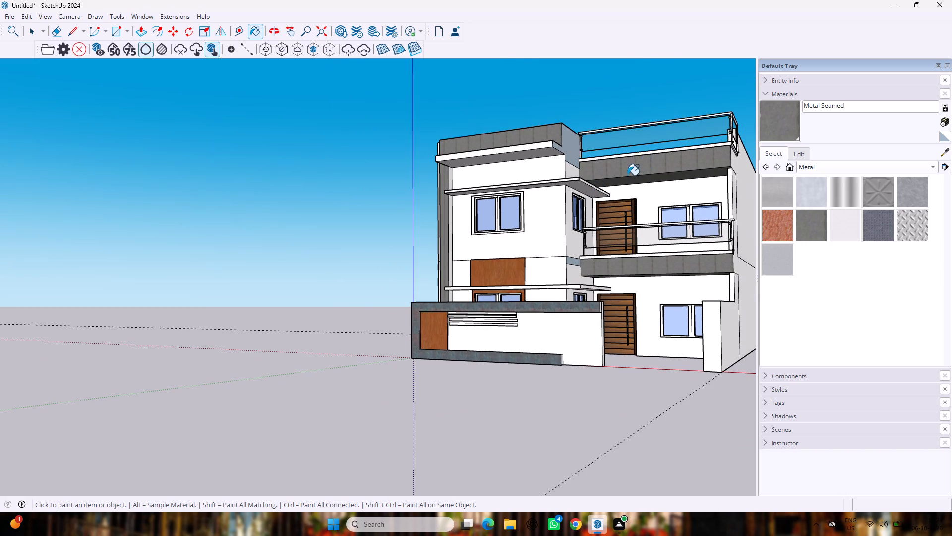
# Repaint the front boundary wall's outer frame with Metal Seamed.
pyautogui.scroll(3, 557, 340)
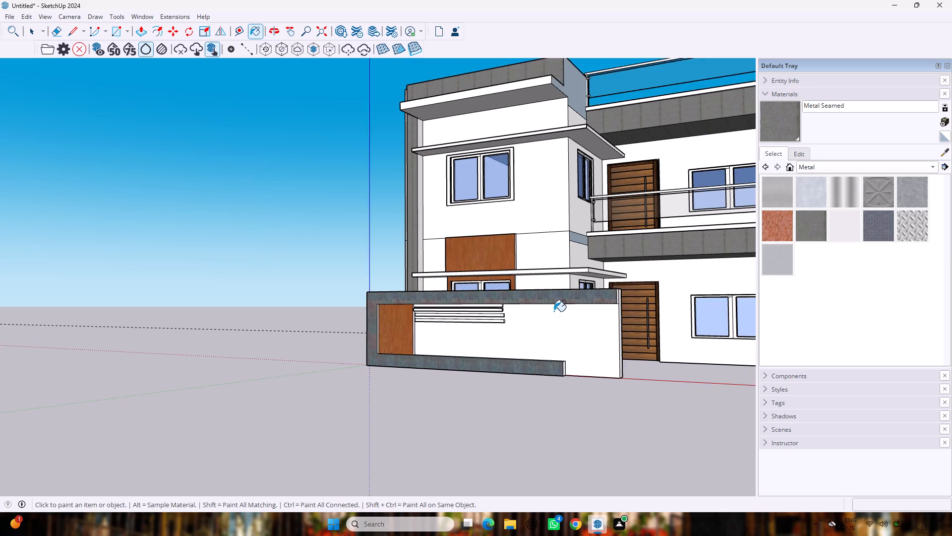
pyautogui.scroll(1, 554, 311)
pyautogui.click(554, 298)
pyautogui.moveTo(568, 302); pyautogui.dragTo(591, 360, button='middle')
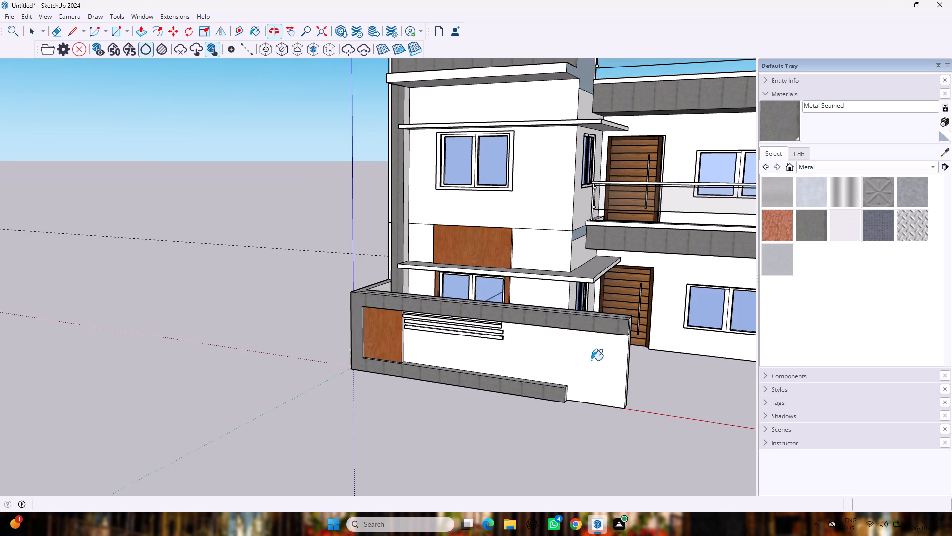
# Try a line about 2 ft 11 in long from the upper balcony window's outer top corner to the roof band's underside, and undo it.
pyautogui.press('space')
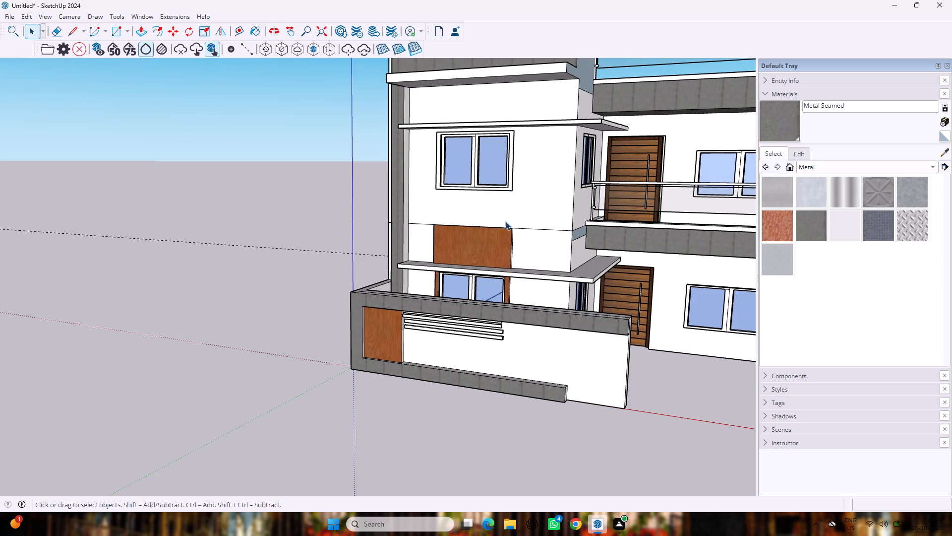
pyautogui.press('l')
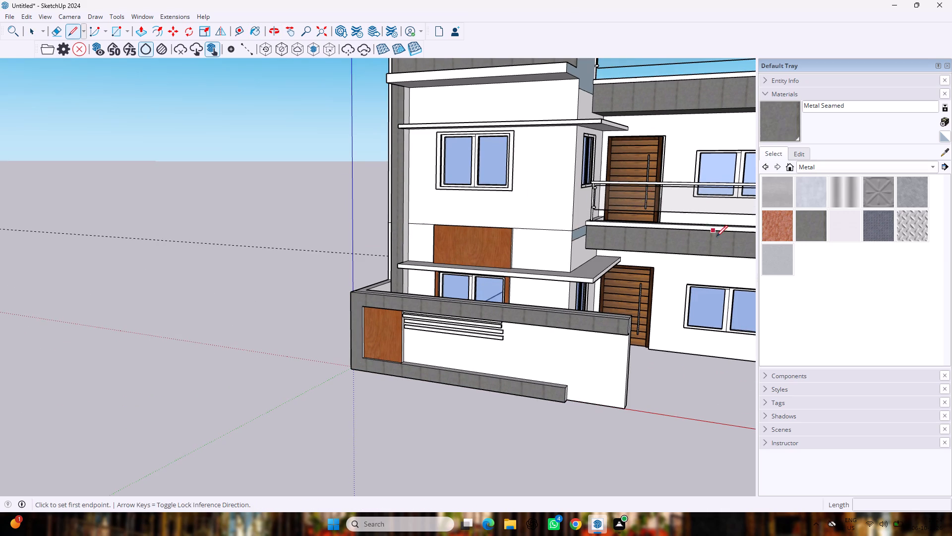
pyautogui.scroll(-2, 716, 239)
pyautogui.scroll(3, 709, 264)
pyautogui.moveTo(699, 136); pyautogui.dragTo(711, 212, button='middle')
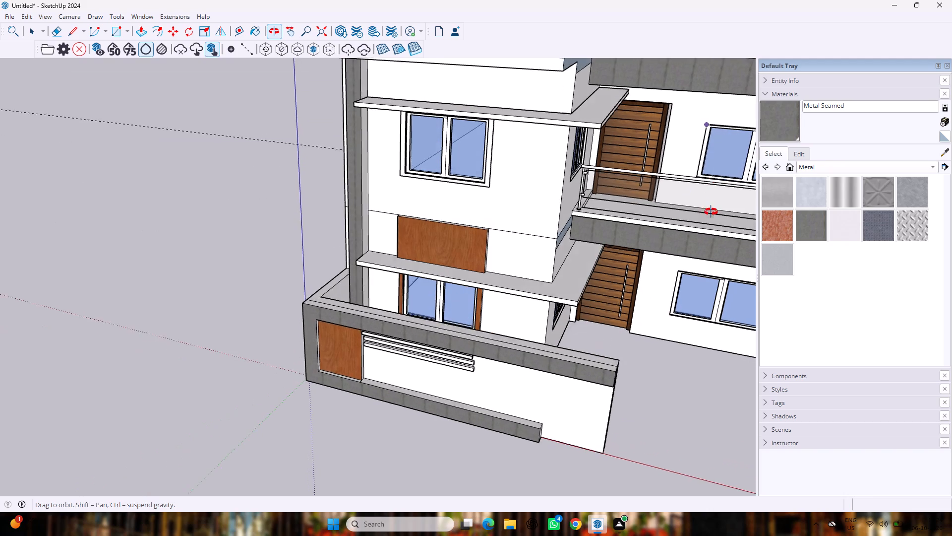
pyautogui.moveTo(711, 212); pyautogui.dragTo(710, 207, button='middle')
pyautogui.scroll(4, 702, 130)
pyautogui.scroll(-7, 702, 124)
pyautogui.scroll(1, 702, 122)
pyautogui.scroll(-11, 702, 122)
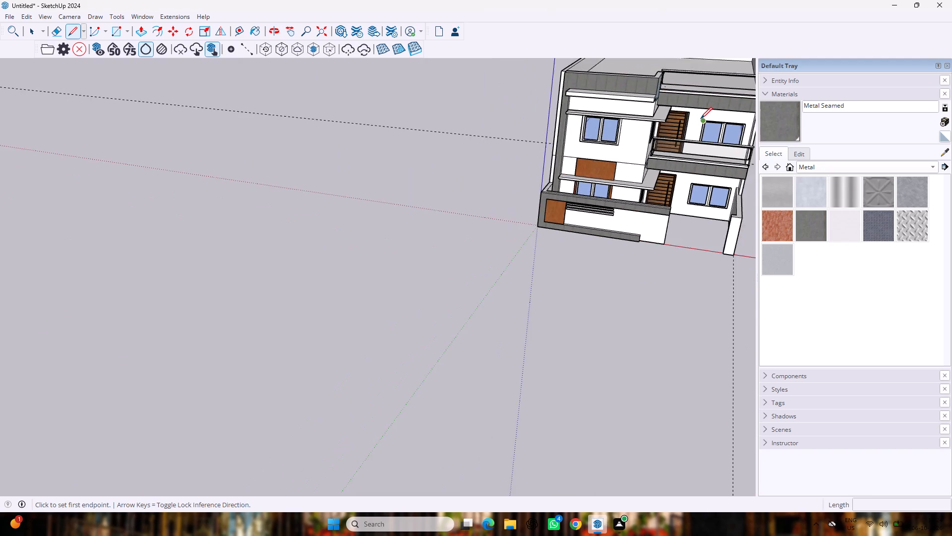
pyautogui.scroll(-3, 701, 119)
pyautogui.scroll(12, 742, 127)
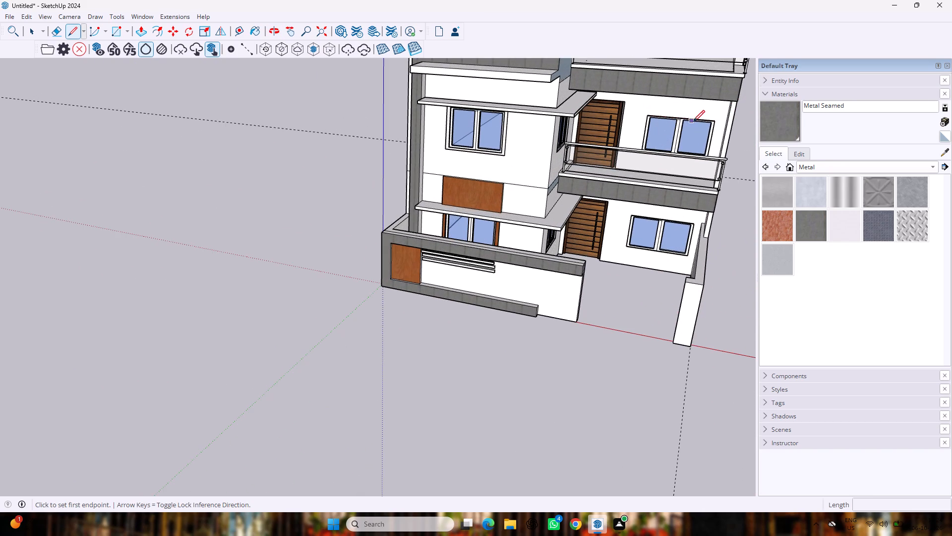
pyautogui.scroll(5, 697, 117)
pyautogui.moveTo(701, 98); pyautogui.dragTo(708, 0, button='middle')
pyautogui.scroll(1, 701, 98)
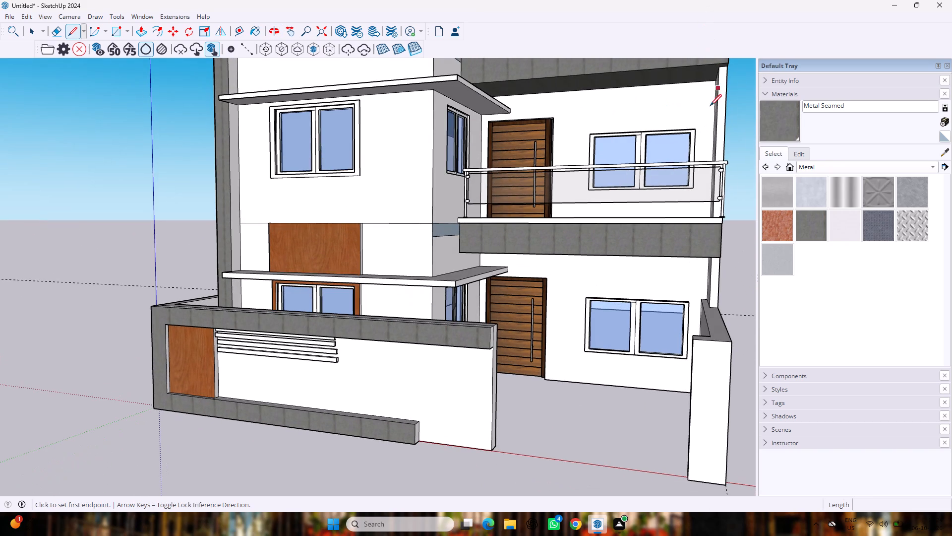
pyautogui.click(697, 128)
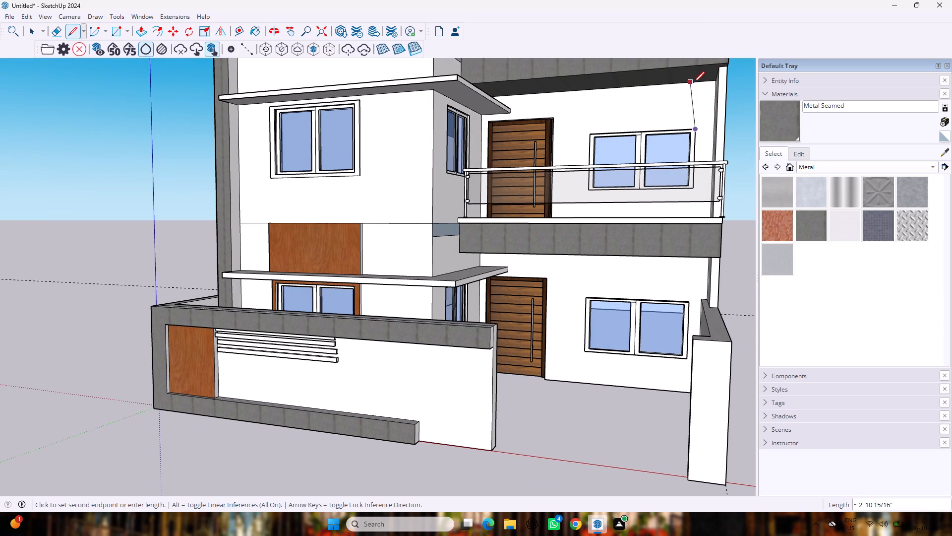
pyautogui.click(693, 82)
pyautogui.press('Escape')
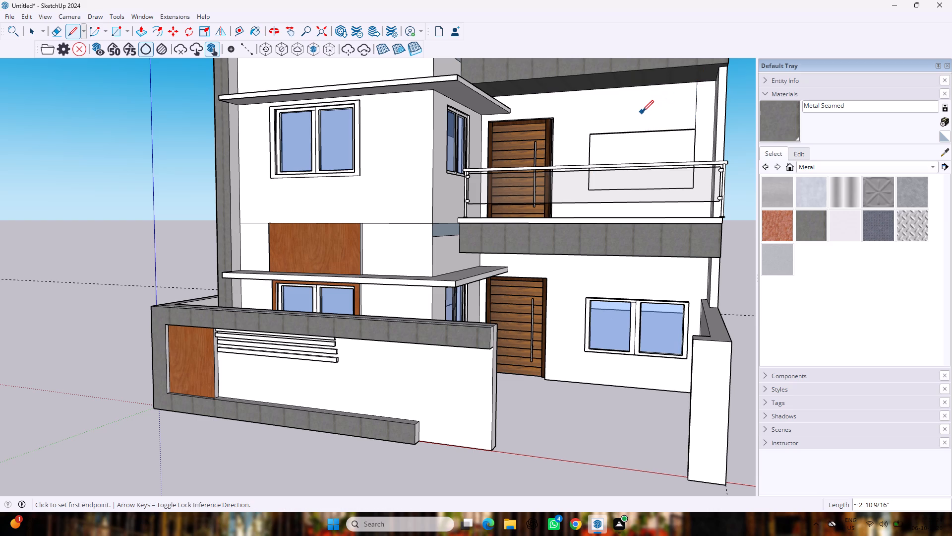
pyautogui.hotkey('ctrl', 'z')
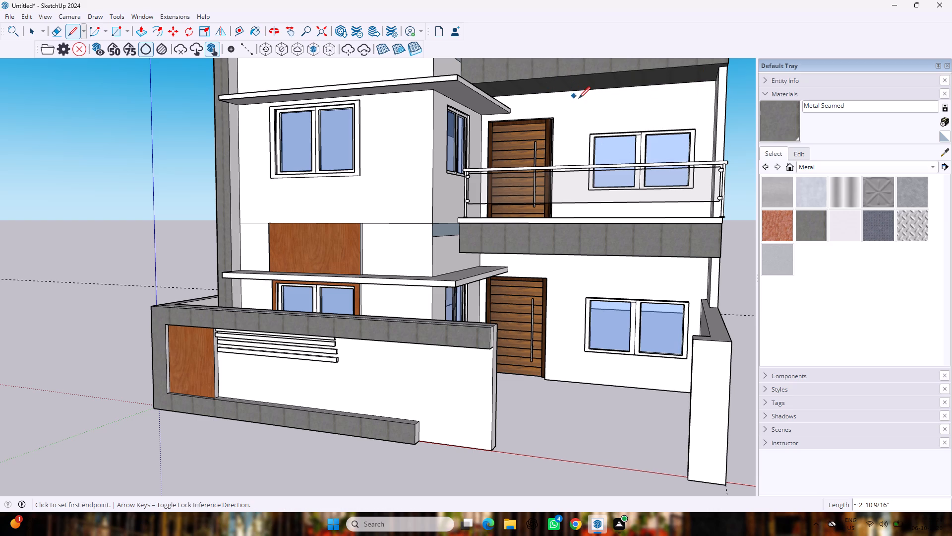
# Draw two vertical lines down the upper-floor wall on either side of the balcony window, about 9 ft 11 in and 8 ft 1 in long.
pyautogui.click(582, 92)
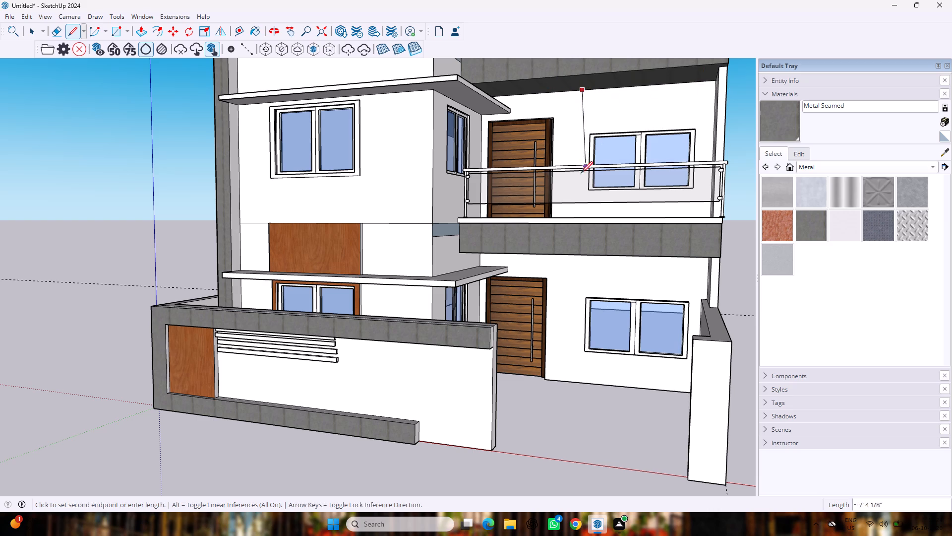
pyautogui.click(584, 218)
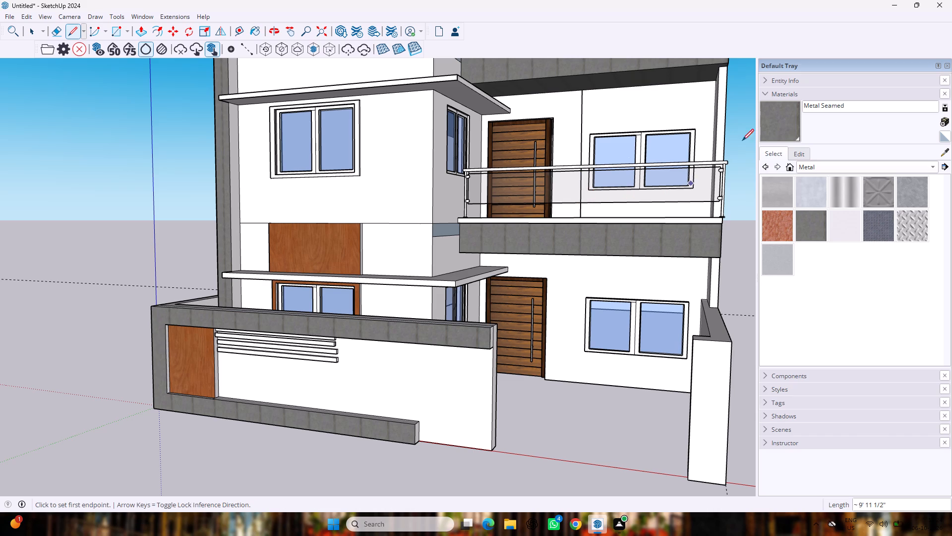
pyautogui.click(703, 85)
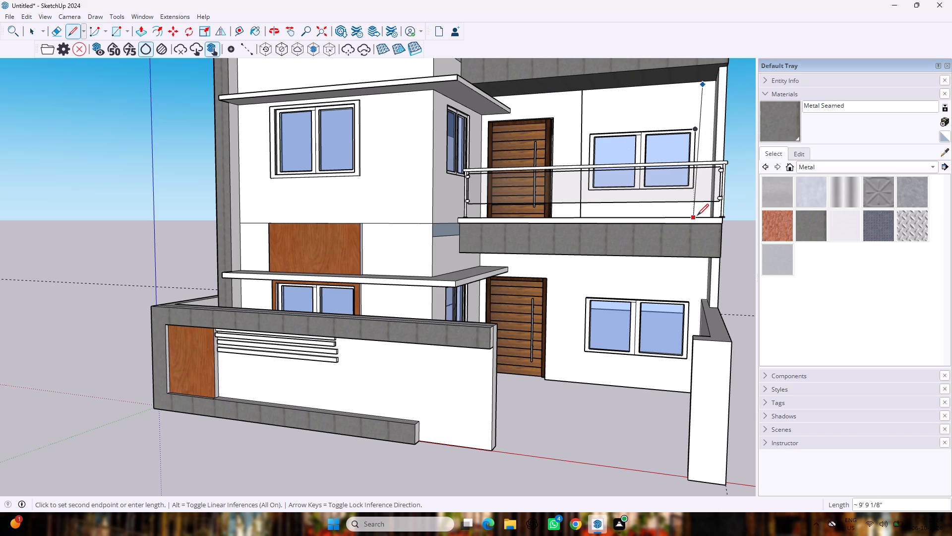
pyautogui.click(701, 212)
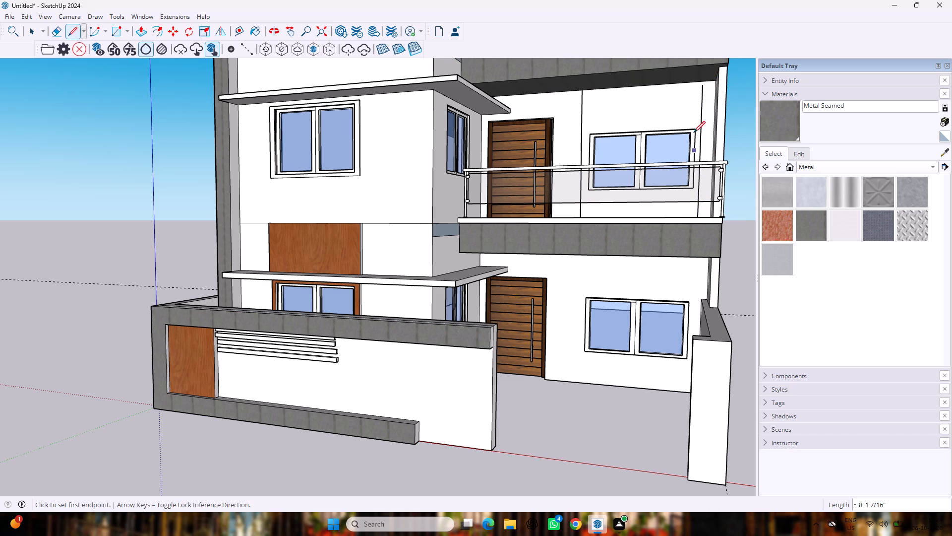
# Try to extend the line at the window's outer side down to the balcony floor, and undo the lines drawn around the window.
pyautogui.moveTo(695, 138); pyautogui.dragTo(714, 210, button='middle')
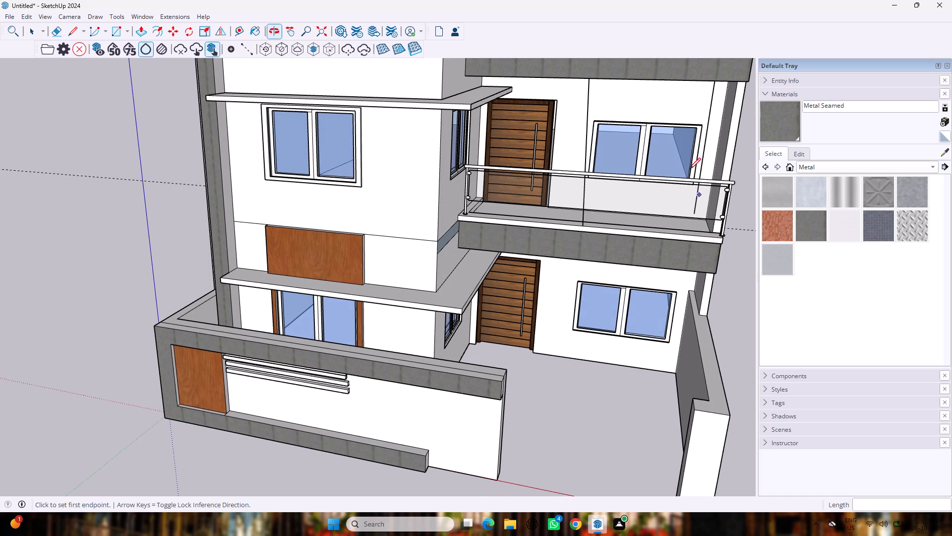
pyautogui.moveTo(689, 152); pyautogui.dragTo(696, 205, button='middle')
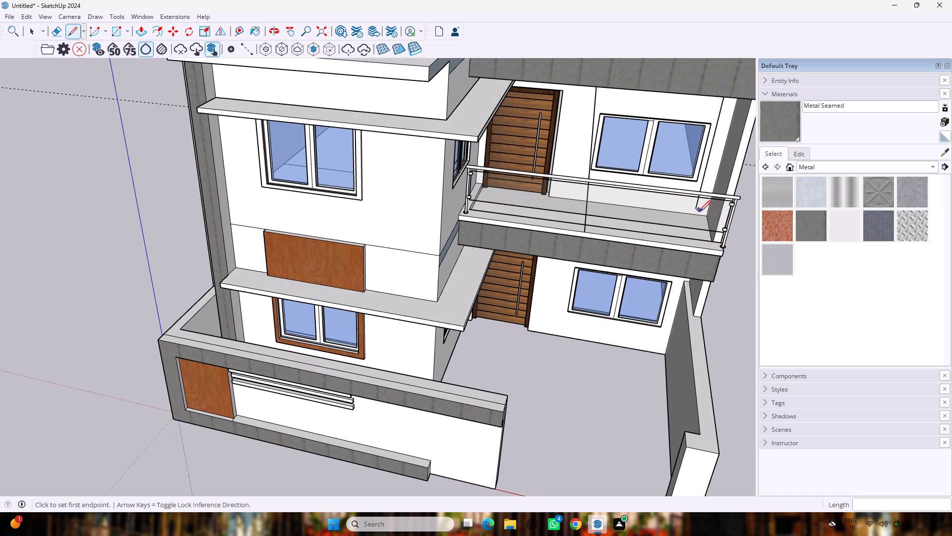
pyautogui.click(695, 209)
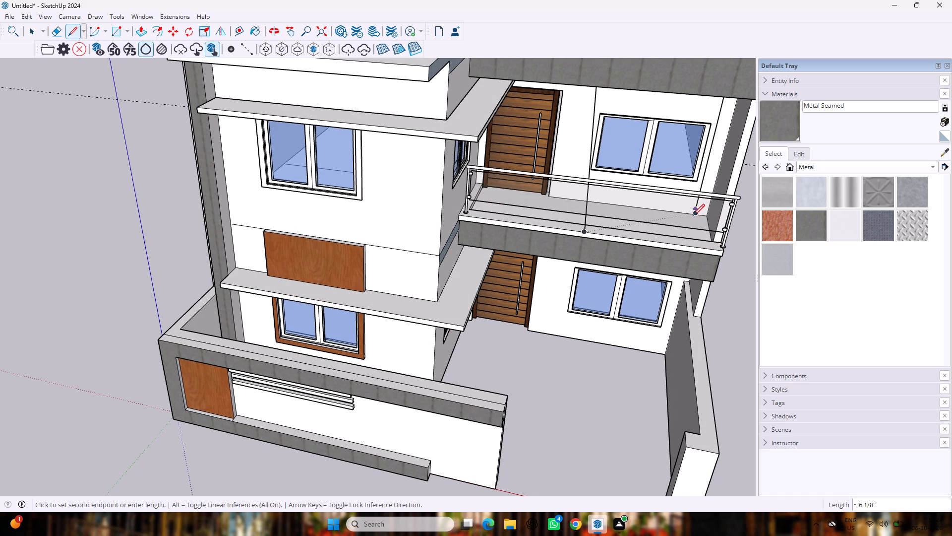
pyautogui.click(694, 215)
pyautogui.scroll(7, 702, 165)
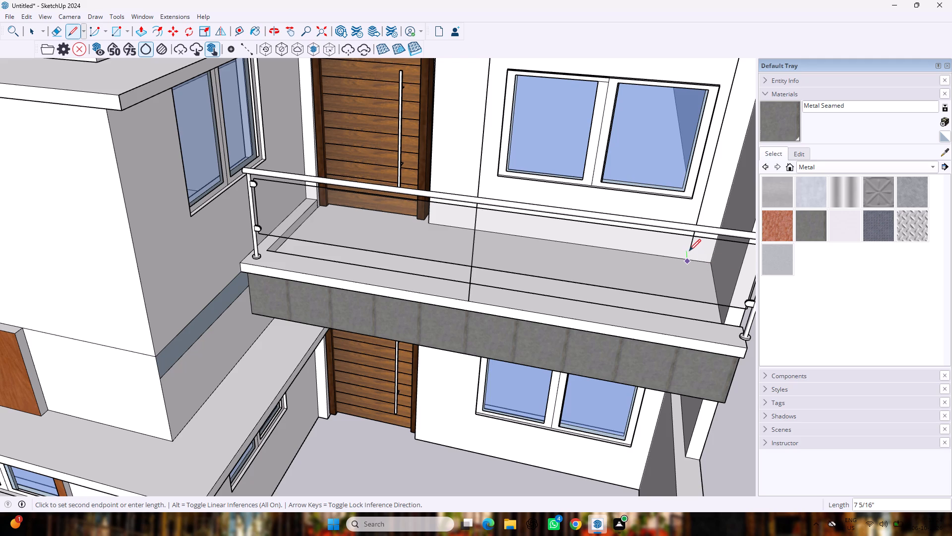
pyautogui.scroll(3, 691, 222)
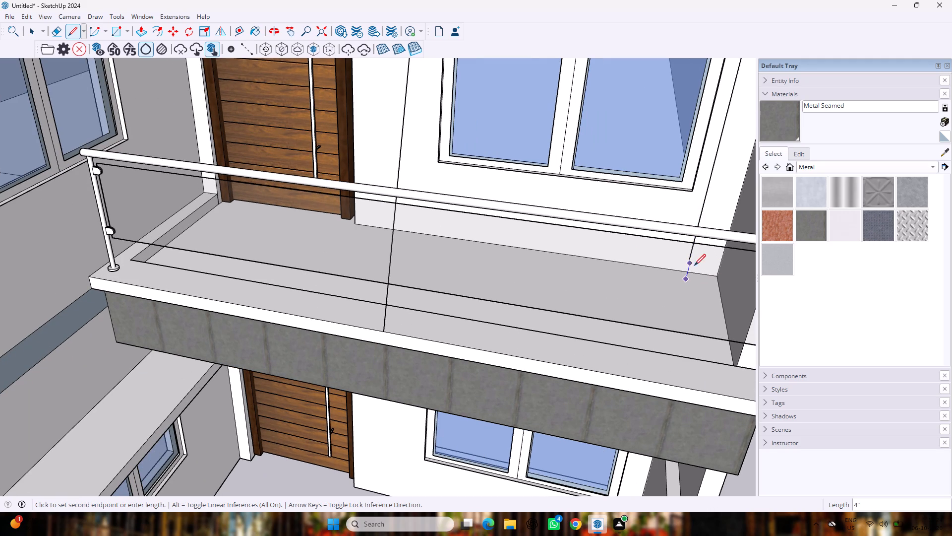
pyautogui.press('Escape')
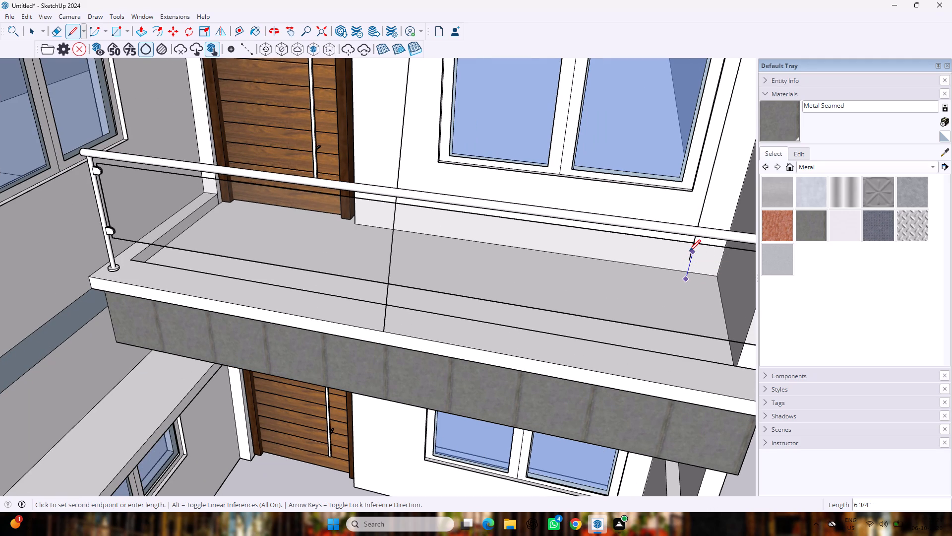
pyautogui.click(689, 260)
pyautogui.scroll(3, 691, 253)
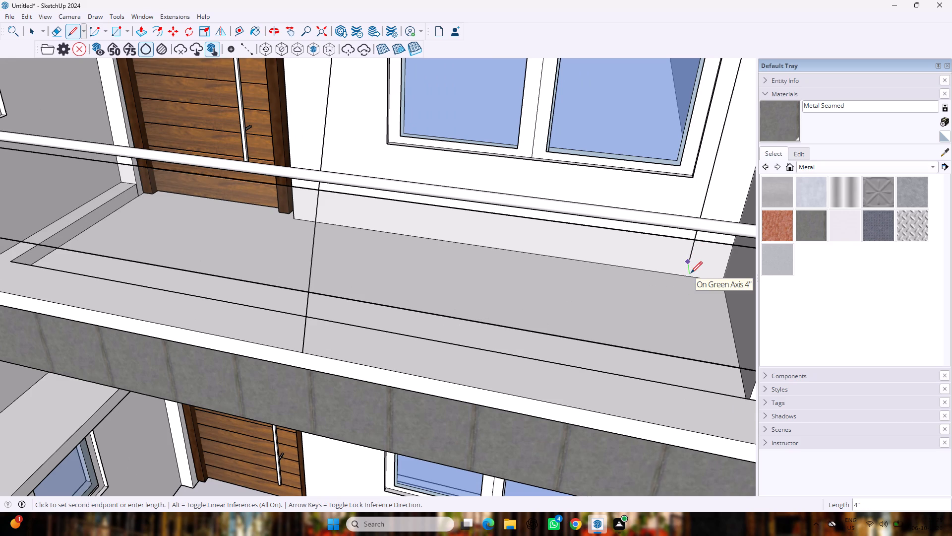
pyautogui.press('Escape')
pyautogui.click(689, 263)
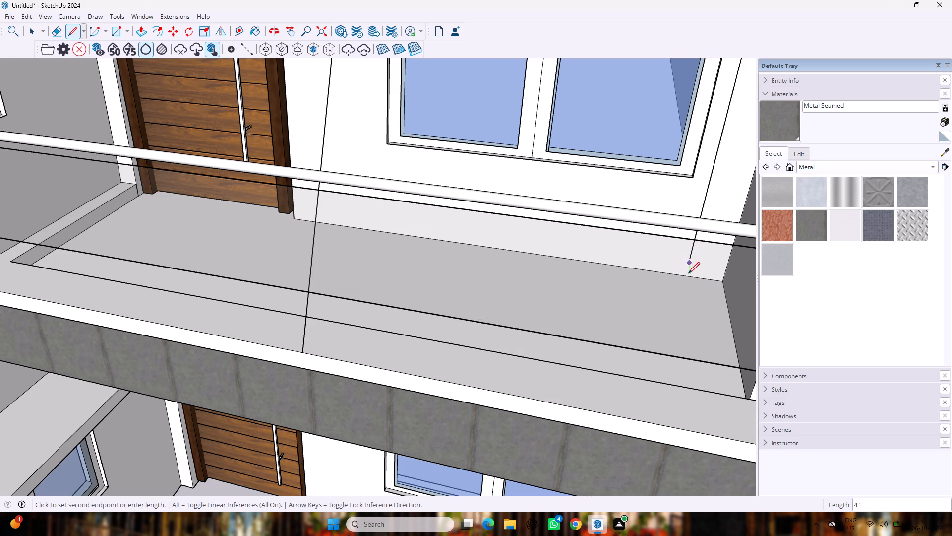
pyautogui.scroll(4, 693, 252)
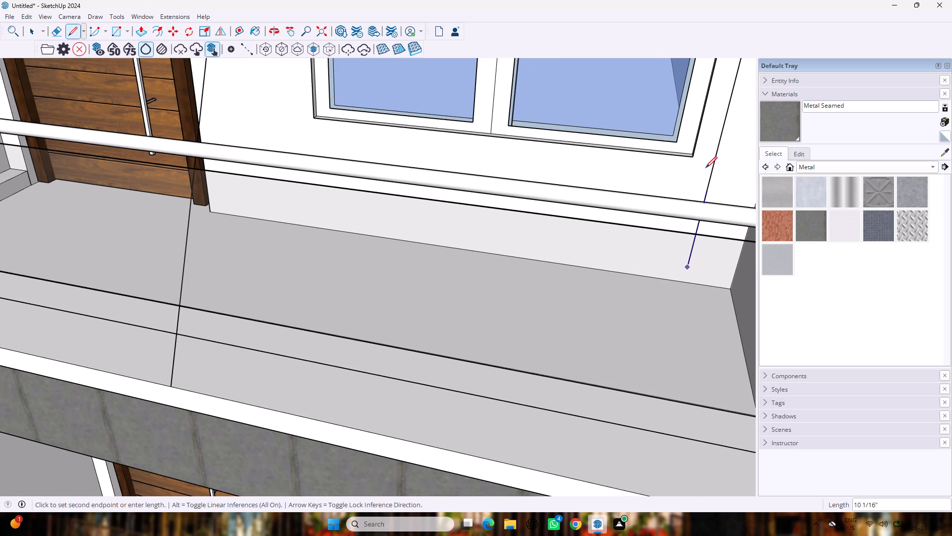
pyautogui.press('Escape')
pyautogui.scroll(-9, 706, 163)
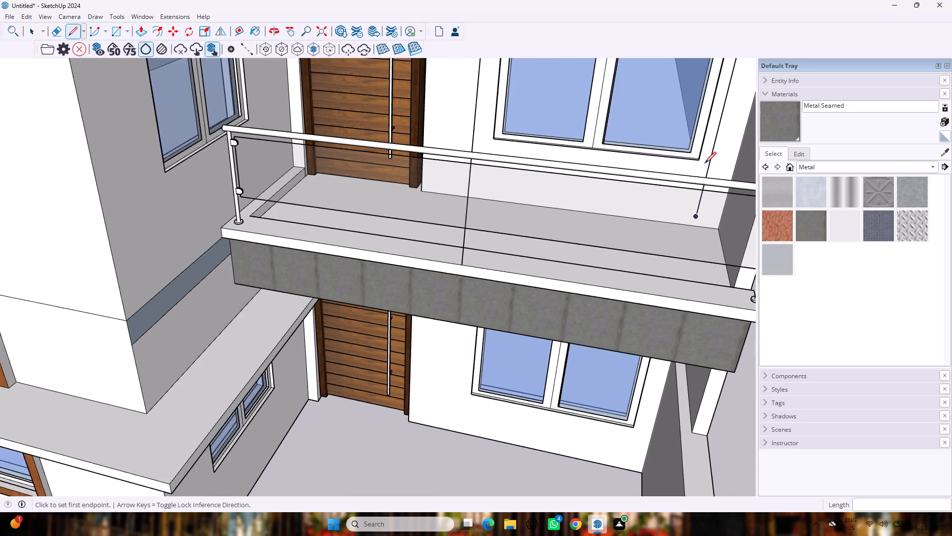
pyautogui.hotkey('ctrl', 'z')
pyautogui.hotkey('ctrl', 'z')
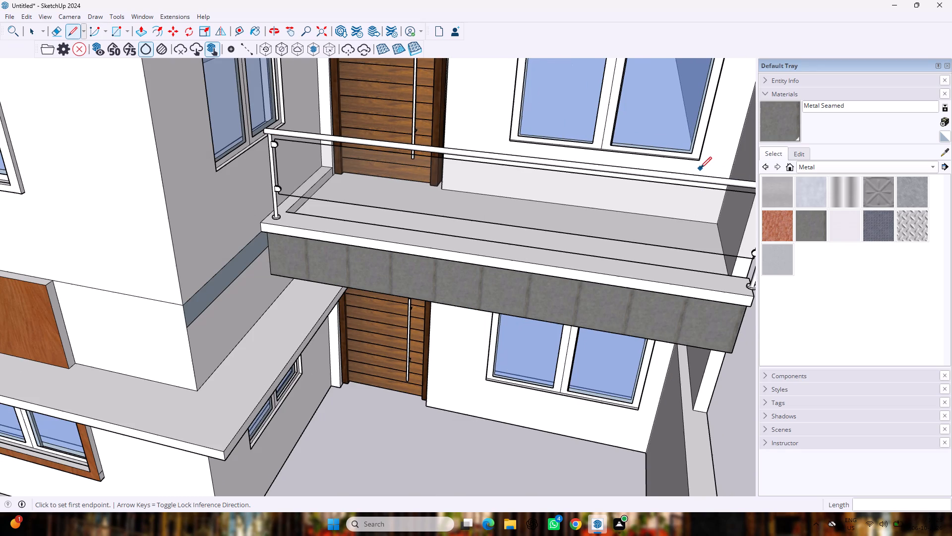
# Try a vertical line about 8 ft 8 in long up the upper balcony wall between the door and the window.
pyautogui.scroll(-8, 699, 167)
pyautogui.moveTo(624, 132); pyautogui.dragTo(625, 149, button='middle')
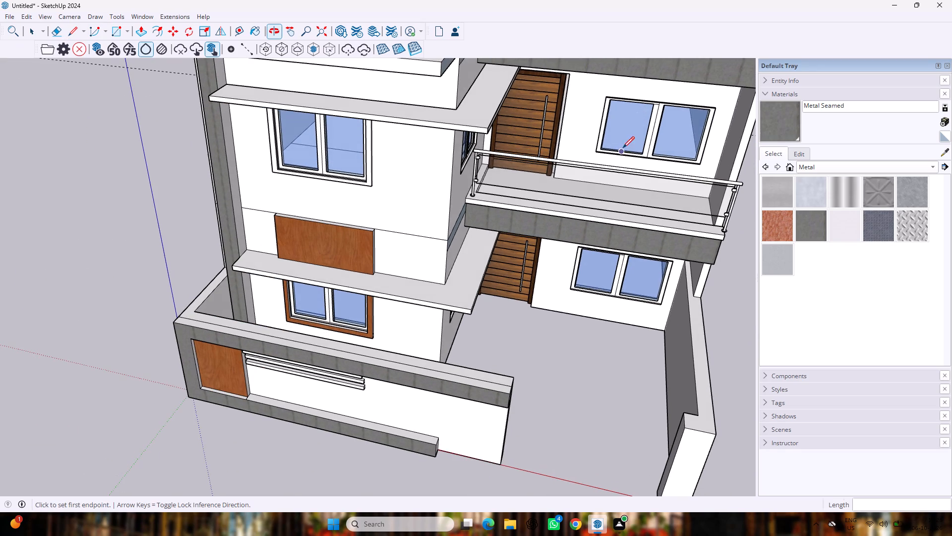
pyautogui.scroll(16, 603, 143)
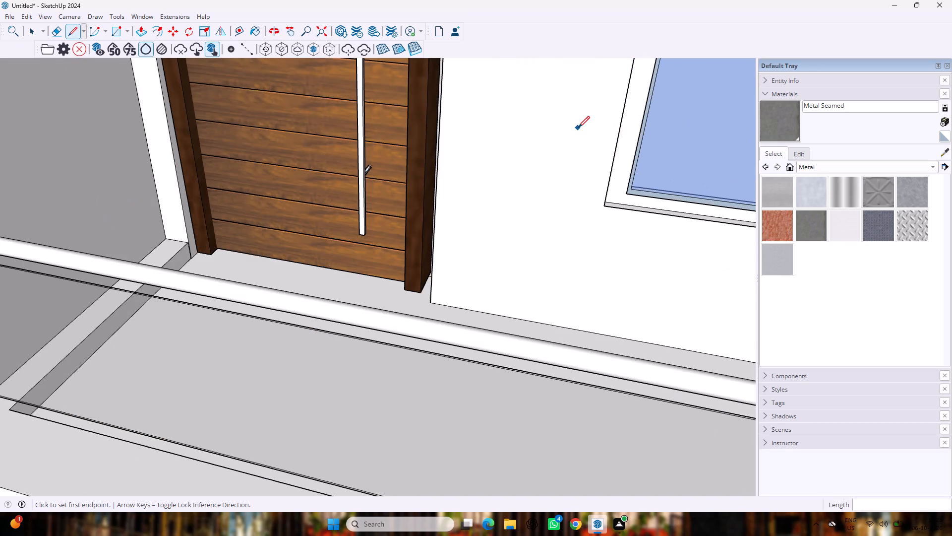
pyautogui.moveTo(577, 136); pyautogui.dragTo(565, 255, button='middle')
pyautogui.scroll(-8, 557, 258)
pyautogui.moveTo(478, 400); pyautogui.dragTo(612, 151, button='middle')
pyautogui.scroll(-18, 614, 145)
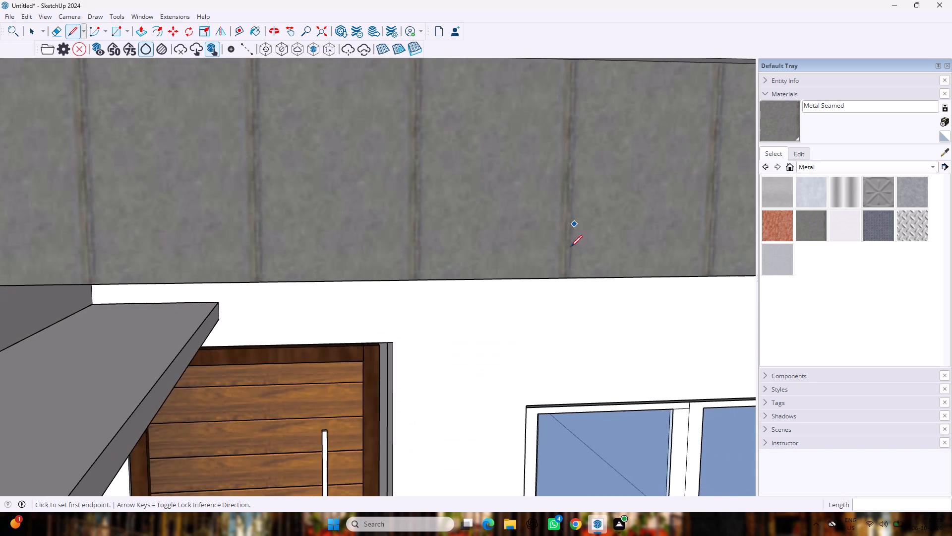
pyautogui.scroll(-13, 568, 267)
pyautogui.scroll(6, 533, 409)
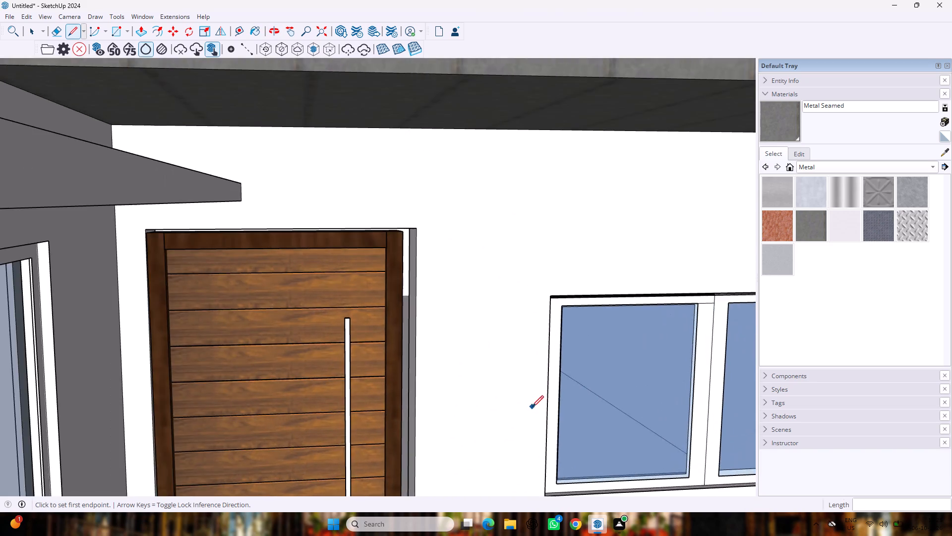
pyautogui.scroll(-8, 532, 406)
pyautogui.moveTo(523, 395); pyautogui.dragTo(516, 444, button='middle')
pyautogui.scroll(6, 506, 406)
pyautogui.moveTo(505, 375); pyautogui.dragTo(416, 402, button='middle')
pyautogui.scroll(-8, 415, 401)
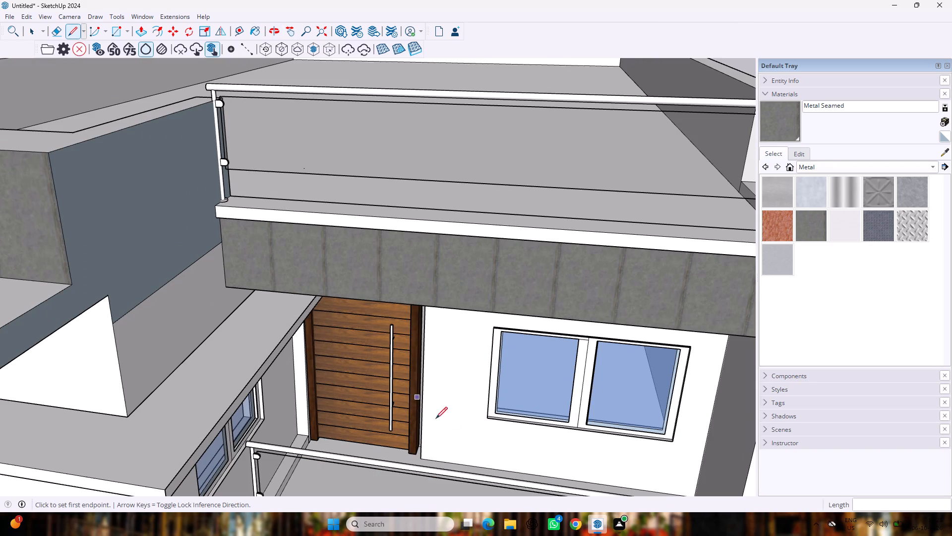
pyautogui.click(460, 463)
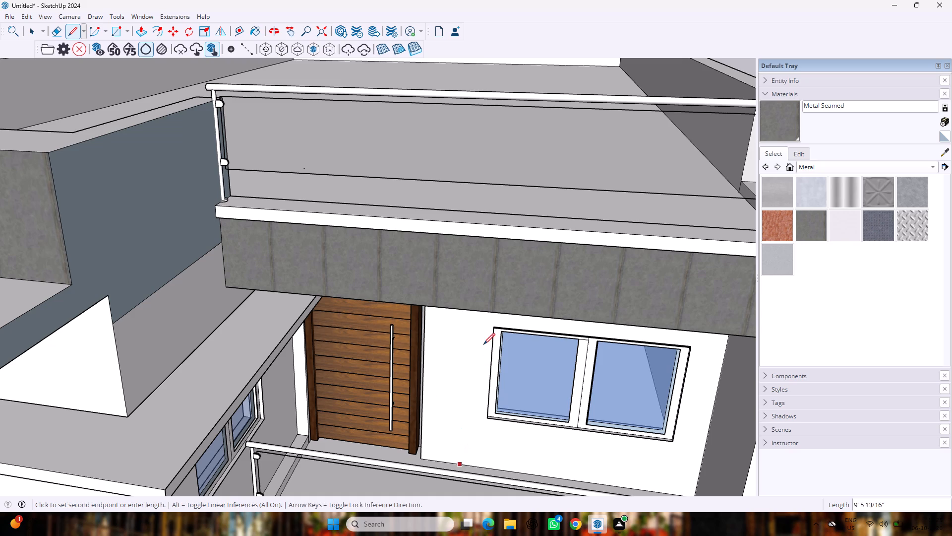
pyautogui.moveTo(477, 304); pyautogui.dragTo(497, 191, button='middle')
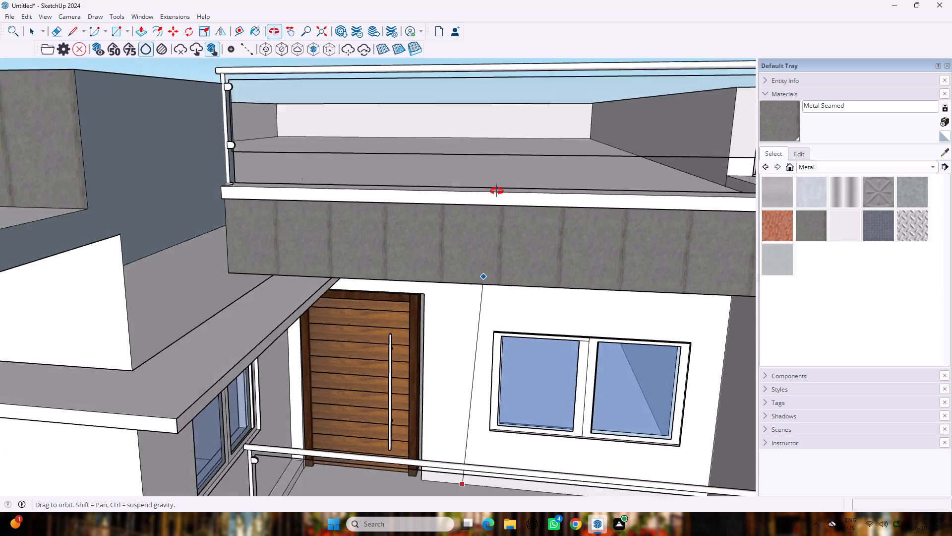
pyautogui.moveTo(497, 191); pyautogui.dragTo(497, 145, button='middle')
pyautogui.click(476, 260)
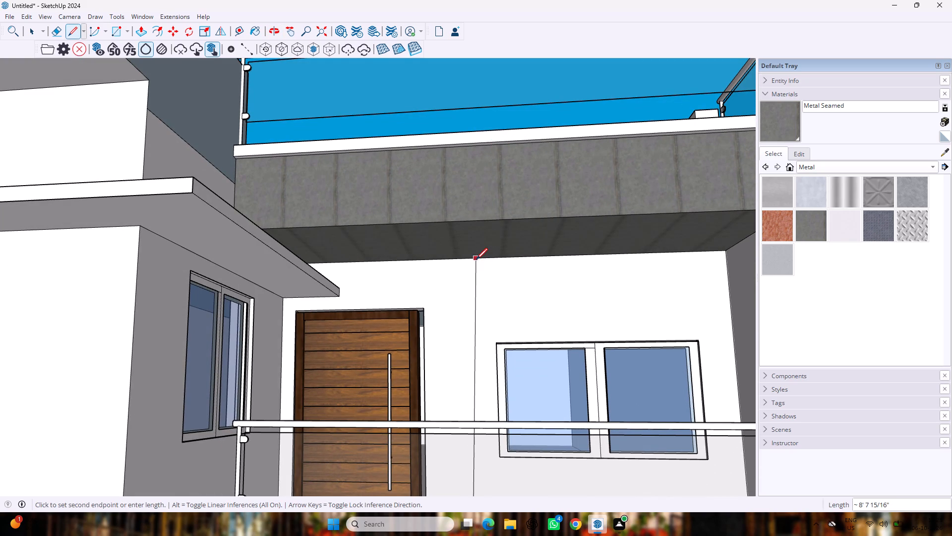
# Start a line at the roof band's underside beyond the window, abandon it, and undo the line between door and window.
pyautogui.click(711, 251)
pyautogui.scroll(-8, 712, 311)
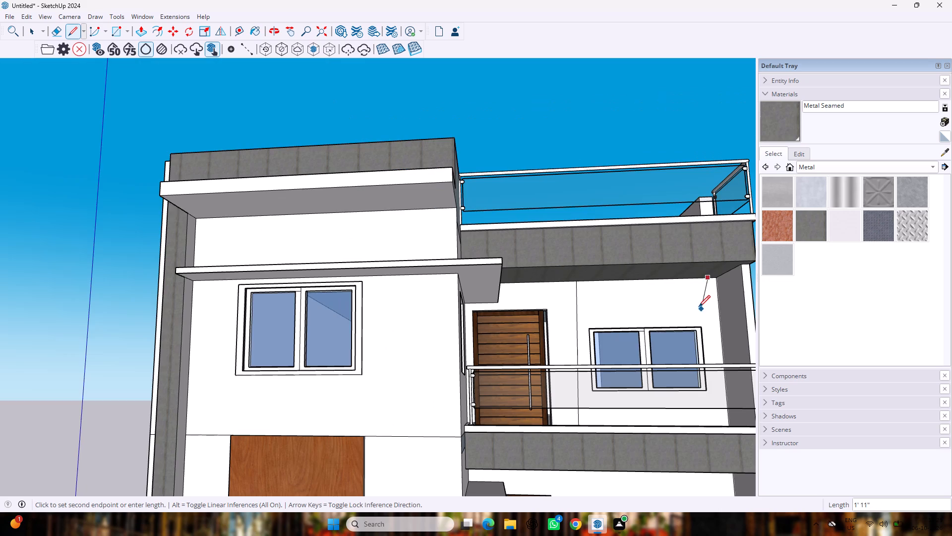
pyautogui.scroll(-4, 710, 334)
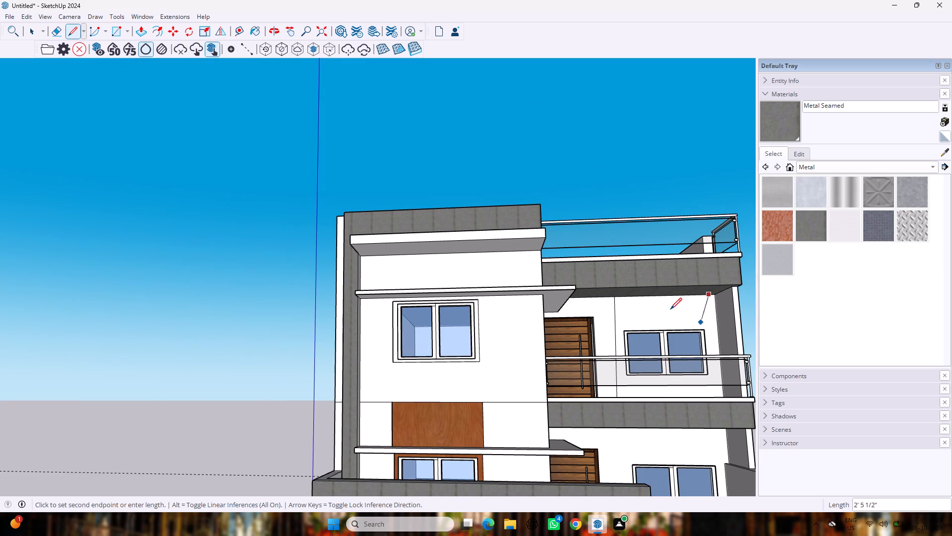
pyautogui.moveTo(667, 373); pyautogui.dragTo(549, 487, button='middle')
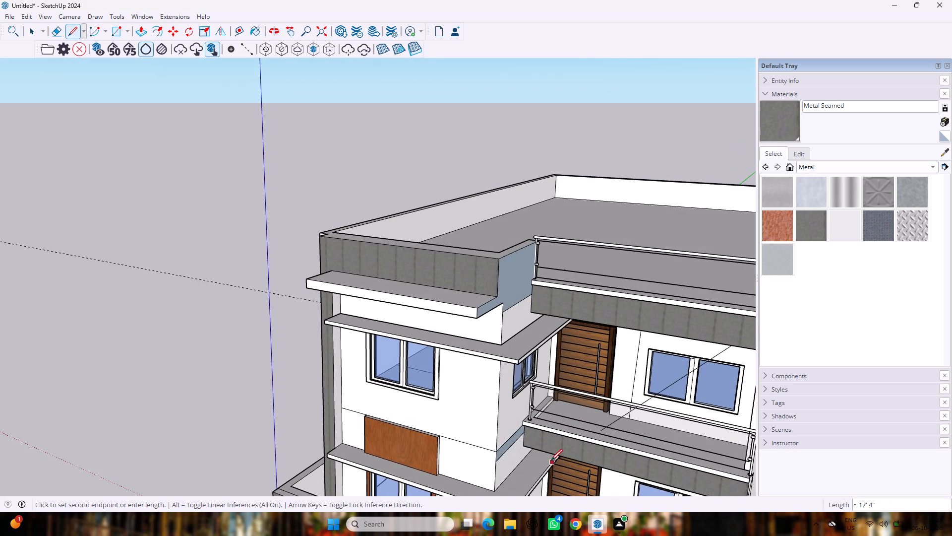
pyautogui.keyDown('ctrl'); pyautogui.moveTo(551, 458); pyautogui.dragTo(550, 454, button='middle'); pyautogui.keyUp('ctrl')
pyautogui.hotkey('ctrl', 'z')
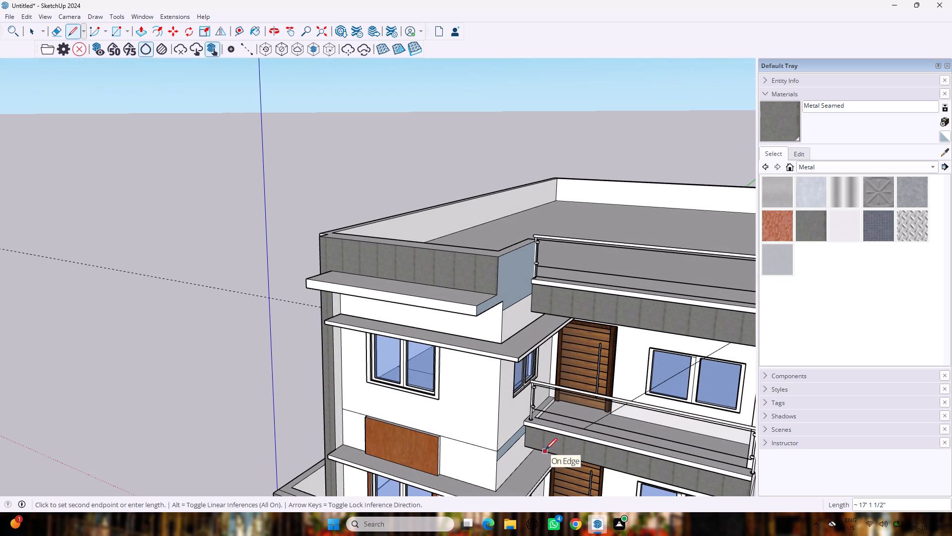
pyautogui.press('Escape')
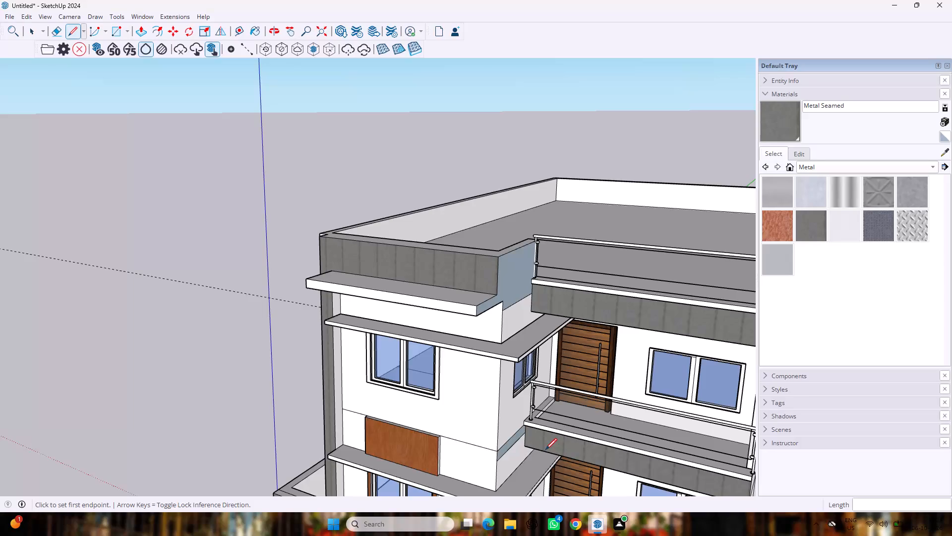
# Close the Default Tray.
pyautogui.click(945, 66)
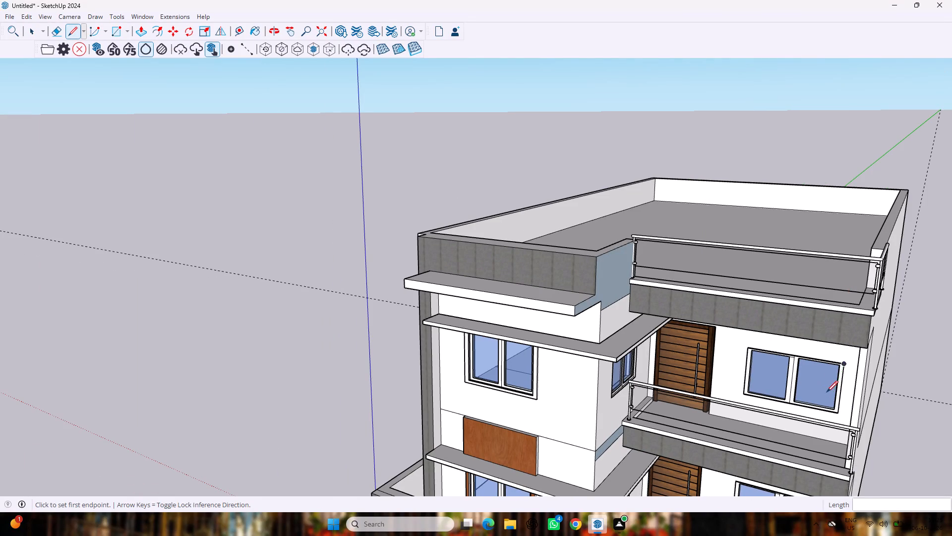
# Draw a vertical line about 8 ft 6 in long beside the upper balcony window's outer side, from roof band underside to floor.
pyautogui.scroll(3, 828, 390)
pyautogui.moveTo(833, 366); pyautogui.dragTo(816, 287, button='middle')
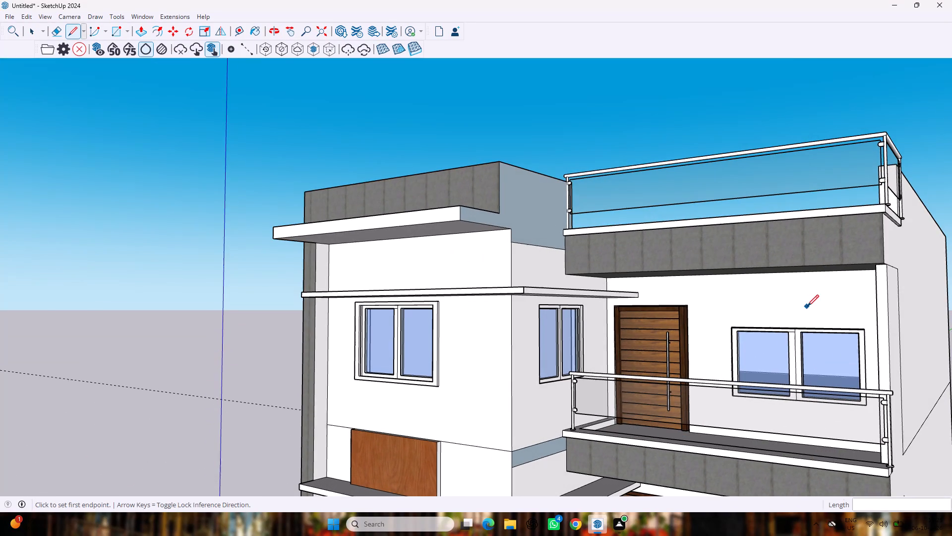
pyautogui.moveTo(855, 314); pyautogui.dragTo(899, 296, button='middle')
pyautogui.scroll(3, 849, 268)
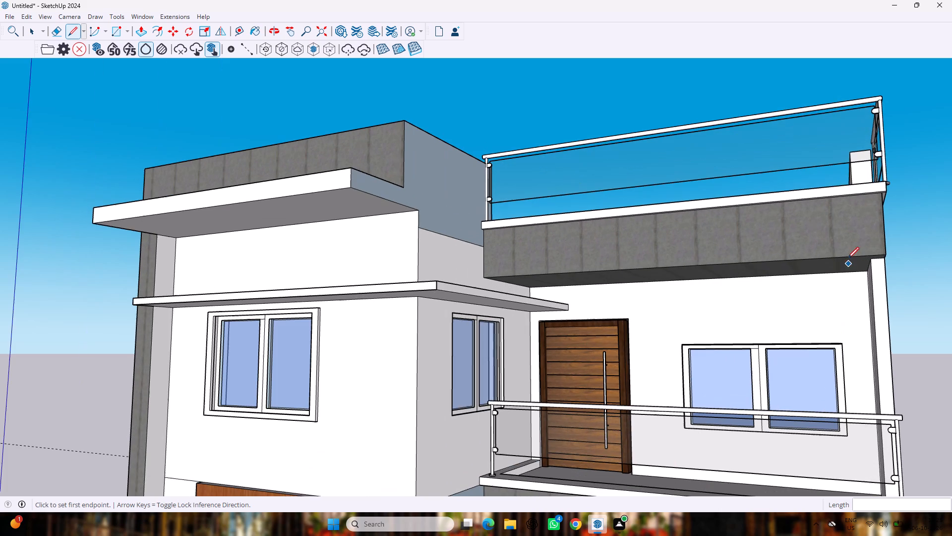
pyautogui.click(853, 273)
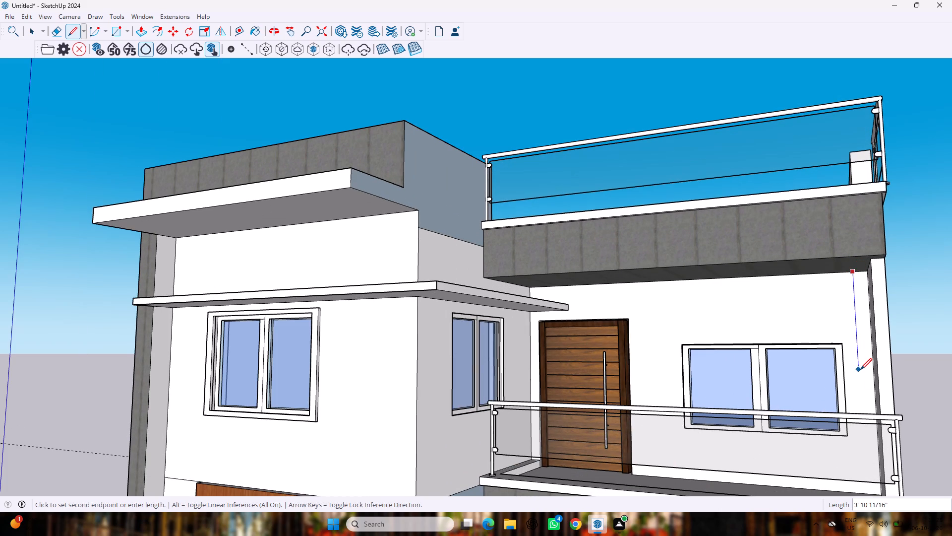
pyautogui.moveTo(862, 391); pyautogui.dragTo(863, 483, button='middle')
pyautogui.scroll(5, 826, 421)
pyautogui.moveTo(822, 404); pyautogui.dragTo(825, 481, button='middle')
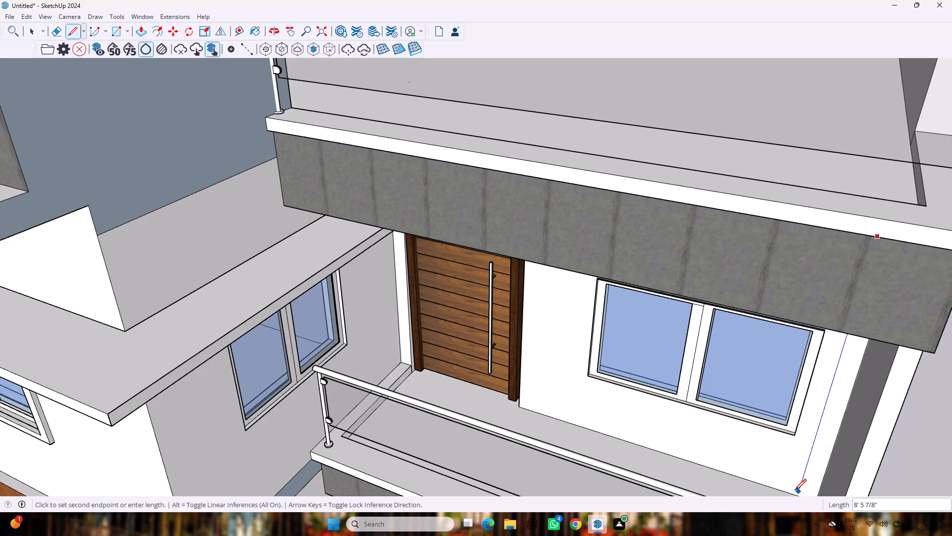
pyautogui.click(795, 493)
# Draw a vertical line about 8 ft 8 in long between the upper balcony door and window, from roof band underside to floor.
pyautogui.moveTo(796, 421); pyautogui.dragTo(827, 354, button='middle')
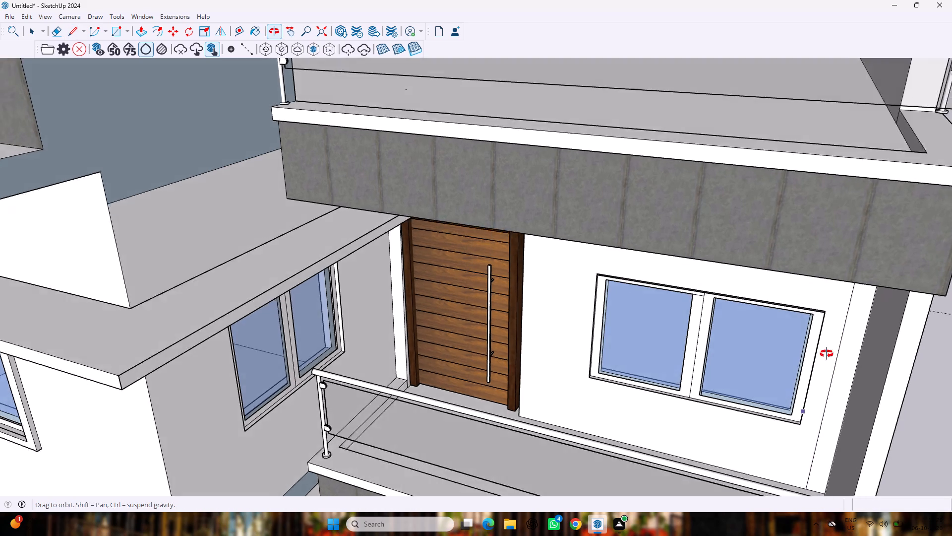
pyautogui.moveTo(827, 354); pyautogui.dragTo(837, 319, button='middle')
pyautogui.scroll(3, 676, 225)
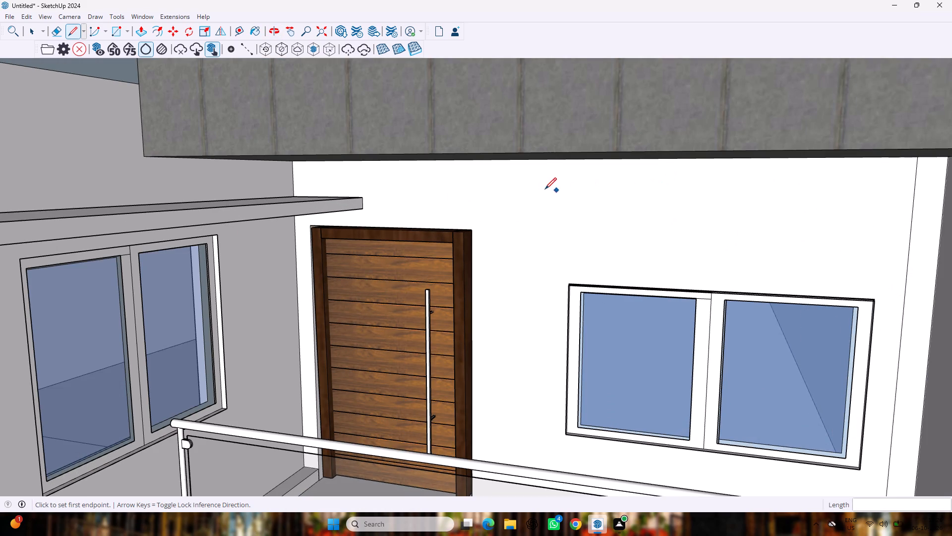
pyautogui.scroll(4, 544, 188)
pyautogui.moveTo(540, 160); pyautogui.dragTo(546, 139, button='middle')
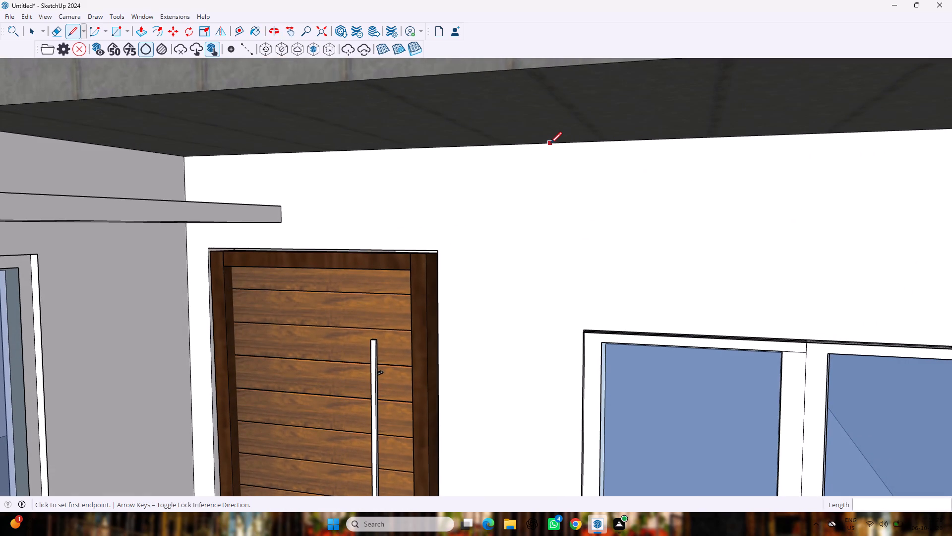
pyautogui.click(553, 144)
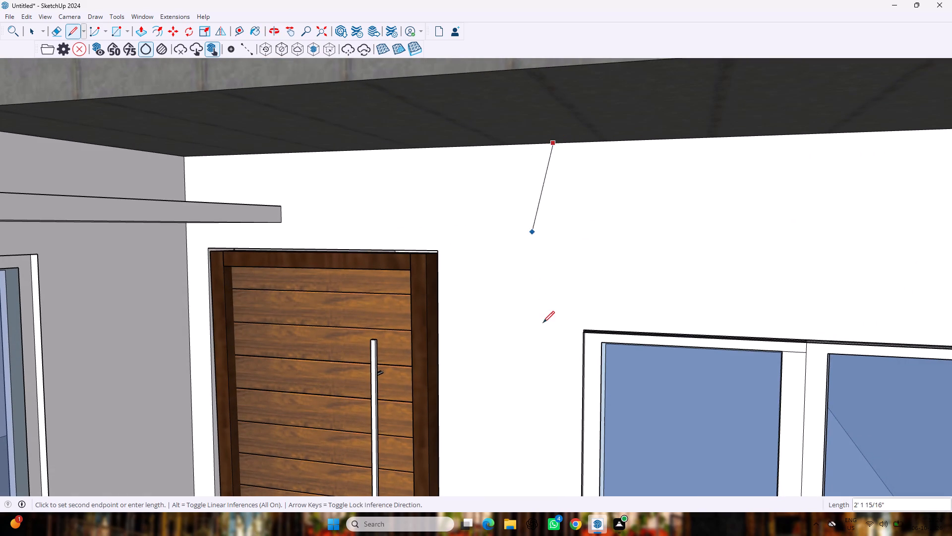
pyautogui.scroll(-7, 567, 365)
pyautogui.moveTo(546, 378); pyautogui.dragTo(540, 444, button='middle')
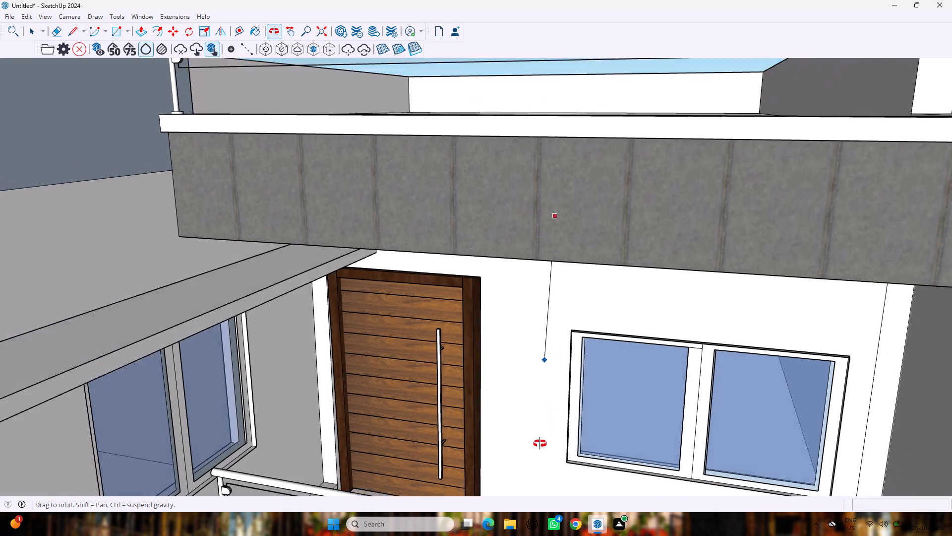
pyautogui.moveTo(540, 444); pyautogui.dragTo(536, 437, button='middle')
pyautogui.scroll(-10, 532, 432)
pyautogui.scroll(9, 514, 400)
pyautogui.moveTo(517, 408); pyautogui.dragTo(515, 416, button='middle')
pyautogui.scroll(-12, 517, 416)
pyautogui.scroll(5, 502, 415)
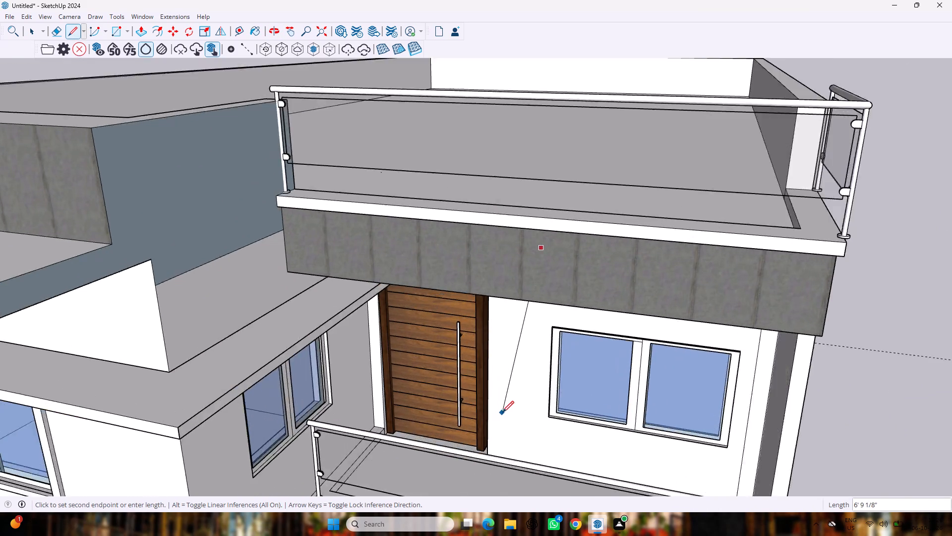
pyautogui.scroll(7, 502, 412)
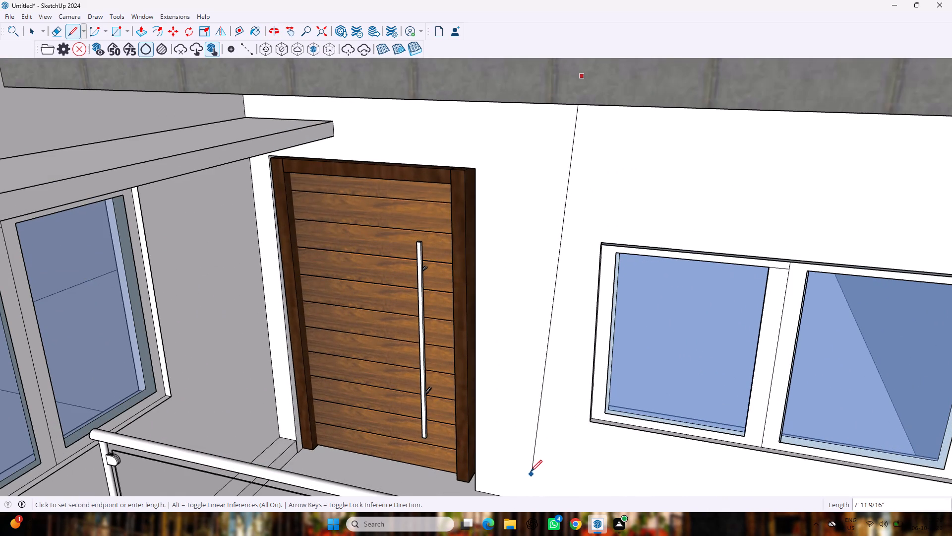
pyautogui.scroll(-7, 530, 472)
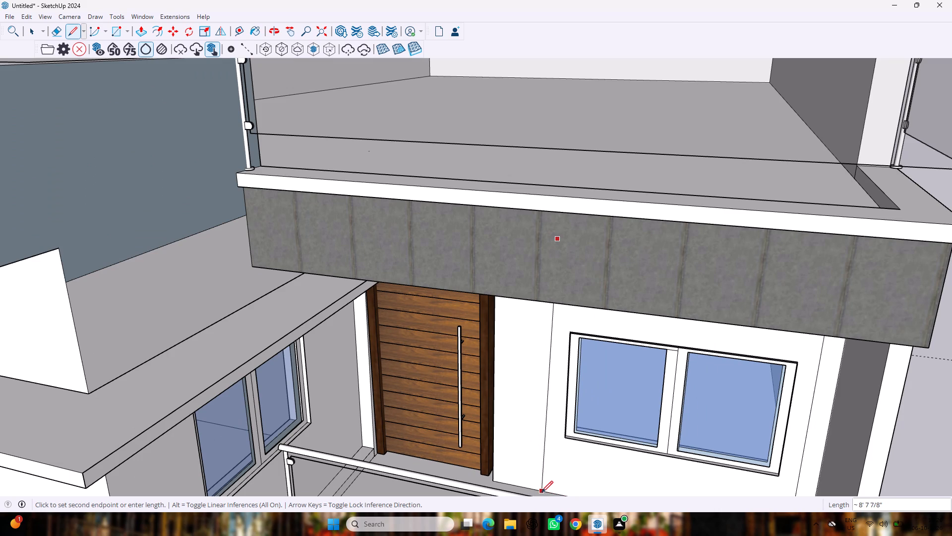
pyautogui.click(542, 494)
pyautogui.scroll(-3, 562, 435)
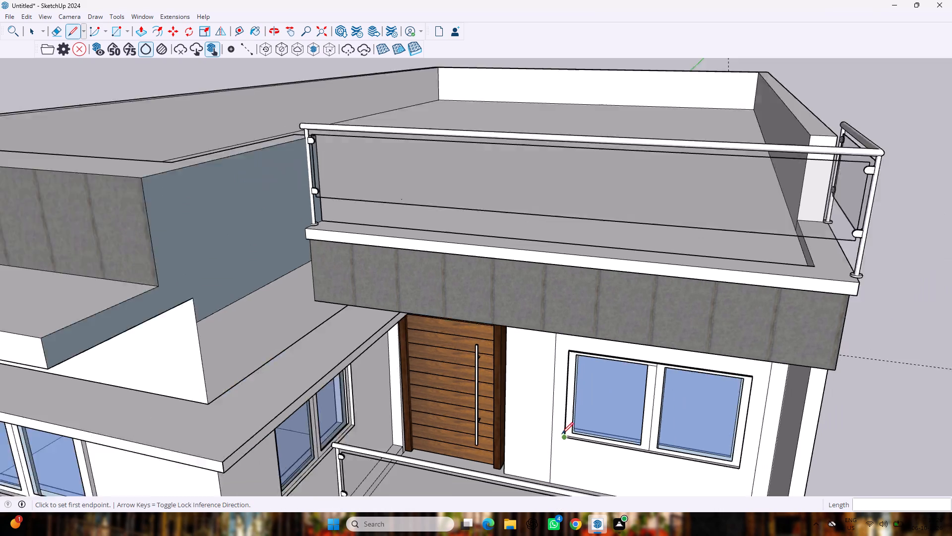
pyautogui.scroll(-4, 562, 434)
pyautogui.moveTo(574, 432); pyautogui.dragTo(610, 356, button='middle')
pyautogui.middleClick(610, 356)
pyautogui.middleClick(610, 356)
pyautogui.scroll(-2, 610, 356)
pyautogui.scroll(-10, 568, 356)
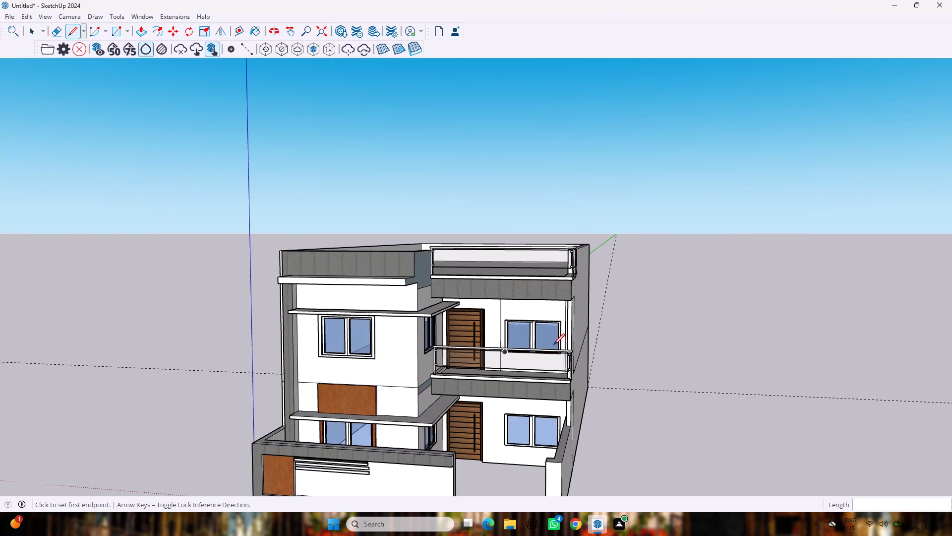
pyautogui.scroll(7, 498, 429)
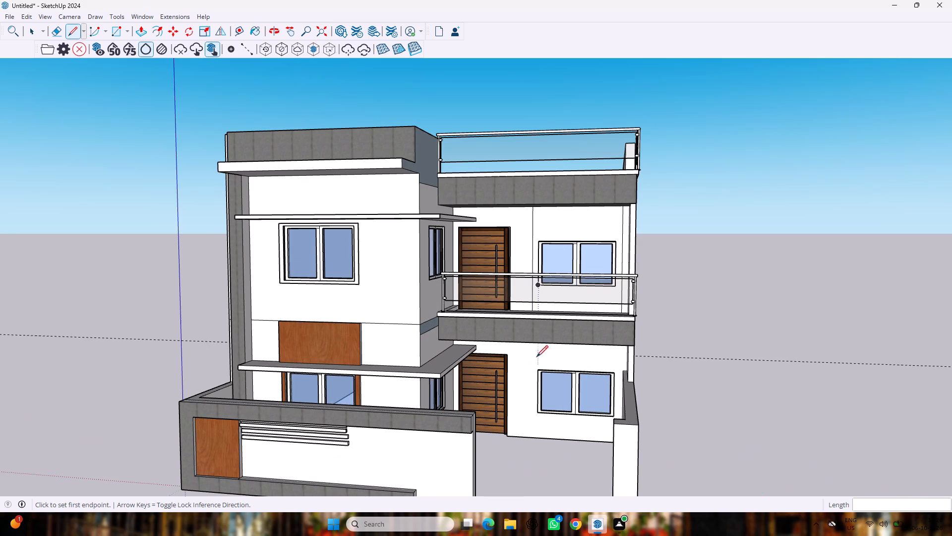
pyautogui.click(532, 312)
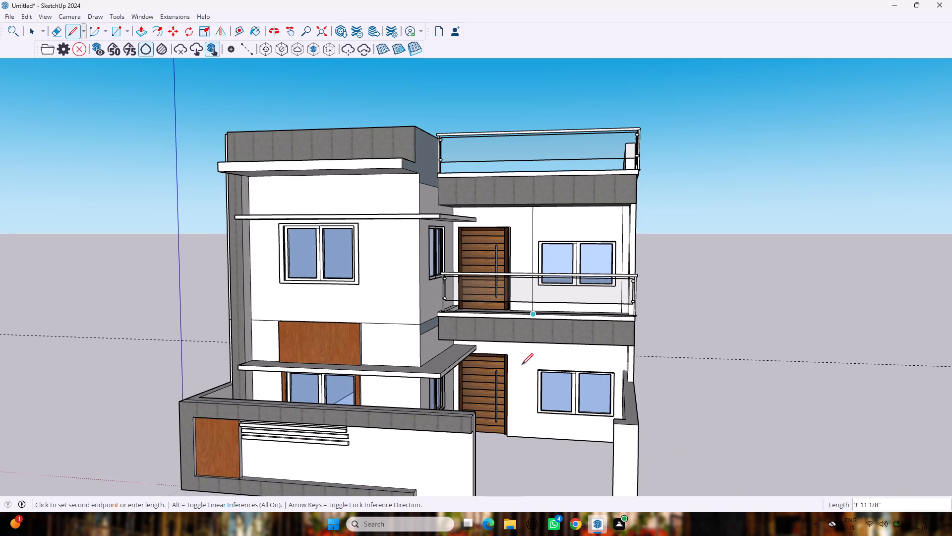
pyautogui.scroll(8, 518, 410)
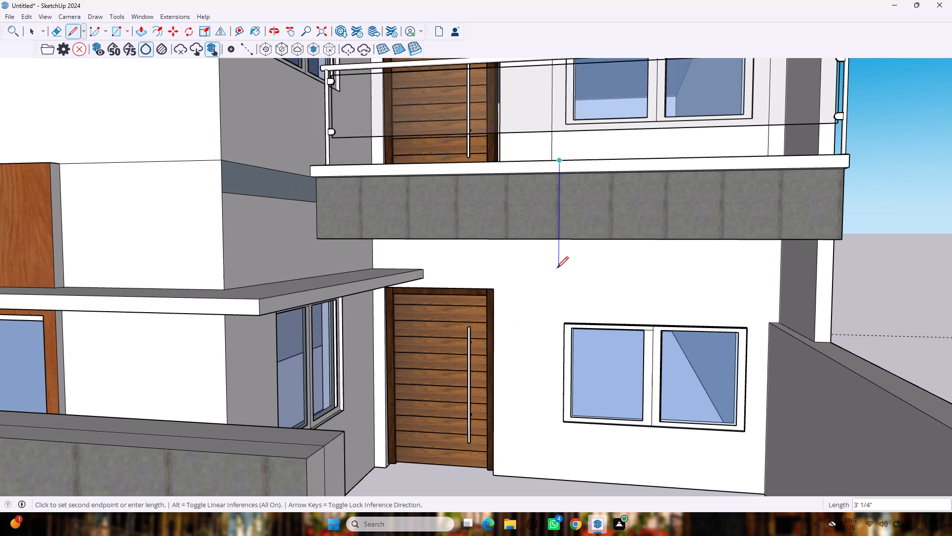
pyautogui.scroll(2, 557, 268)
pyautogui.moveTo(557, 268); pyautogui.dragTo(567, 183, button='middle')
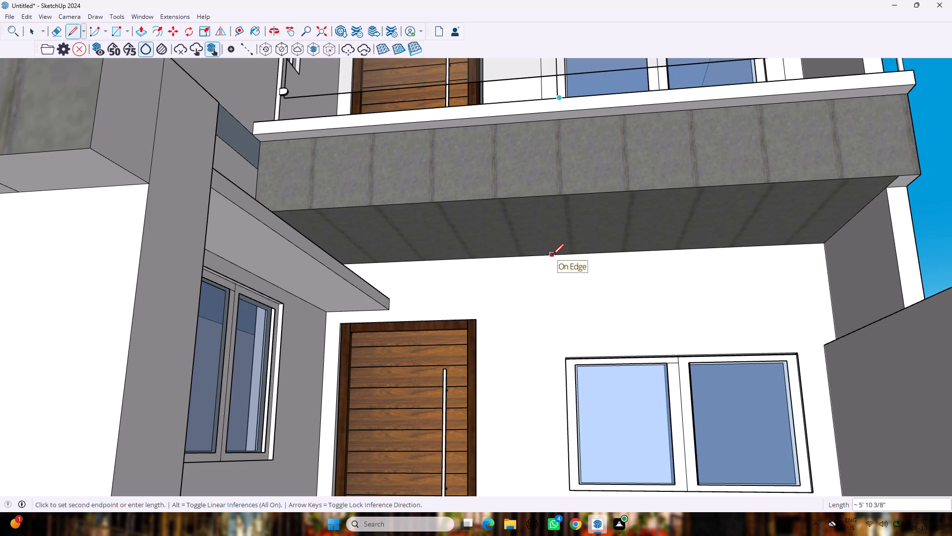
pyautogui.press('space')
# Draw a vertical line about 8 ft 10 in long down the ground-floor wall between the door and the window.
pyautogui.press('l')
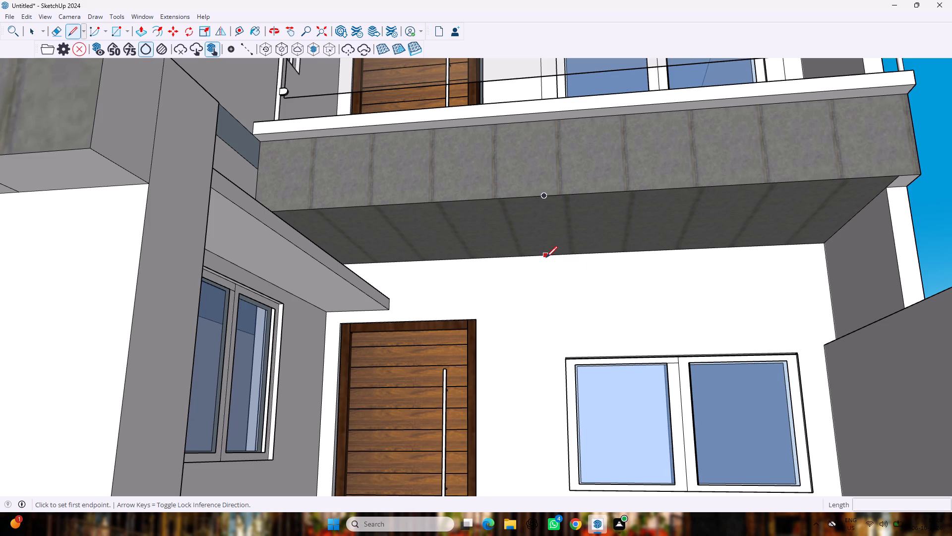
pyautogui.click(546, 258)
pyautogui.scroll(-7, 547, 409)
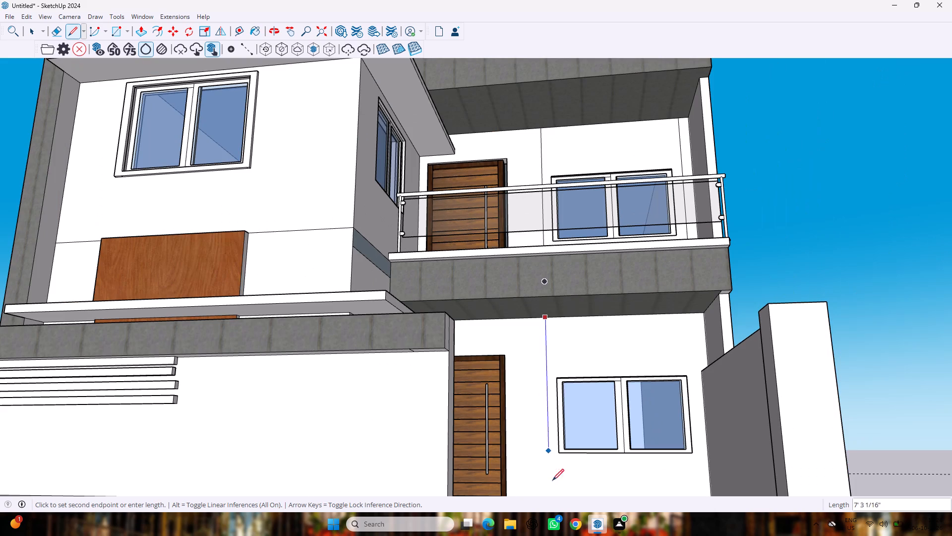
pyautogui.scroll(-4, 545, 491)
pyautogui.click(547, 495)
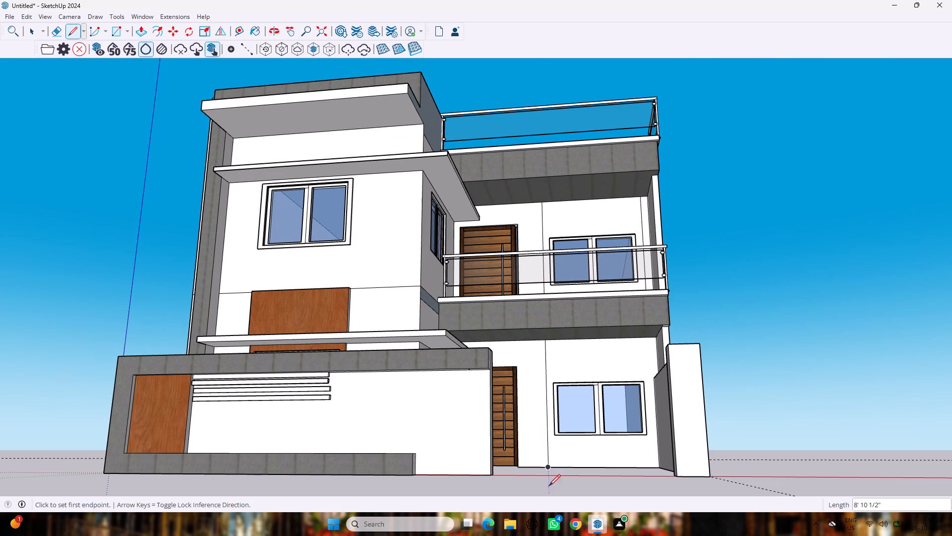
# Draw a vertical line about 8 ft 10 in long on the ground-floor wall along the window's outer side.
pyautogui.click(645, 339)
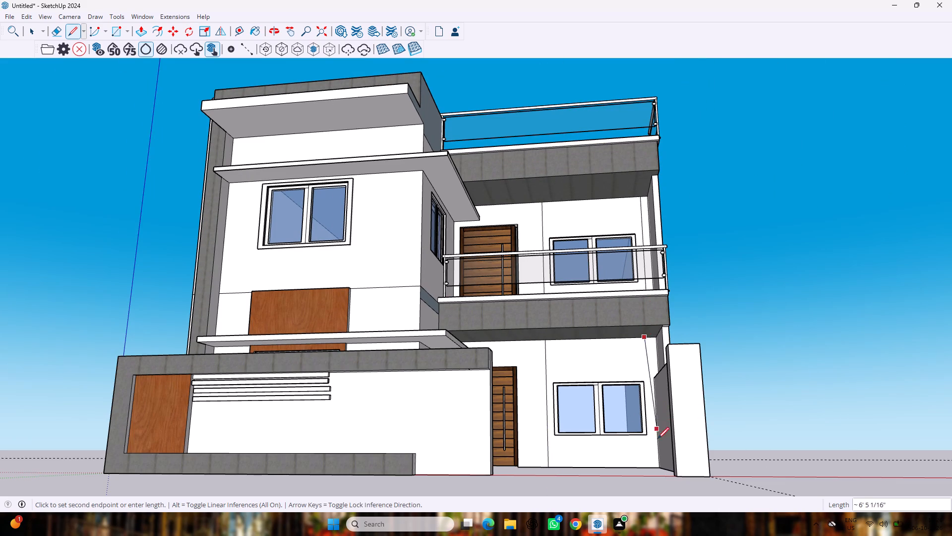
pyautogui.click(653, 469)
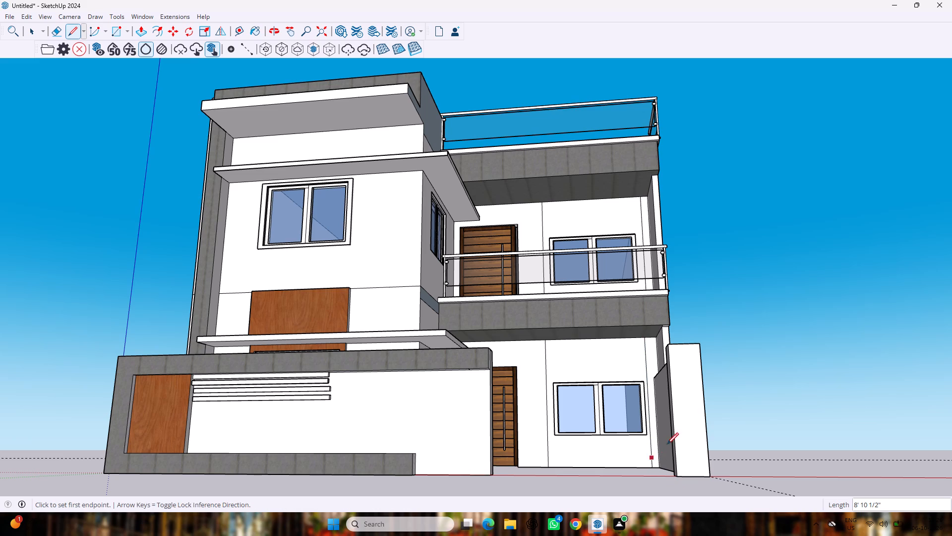
# Draw a horizontal line about 7 ft long above the ground-floor window, joining the two vertical lines.
pyautogui.scroll(7, 641, 412)
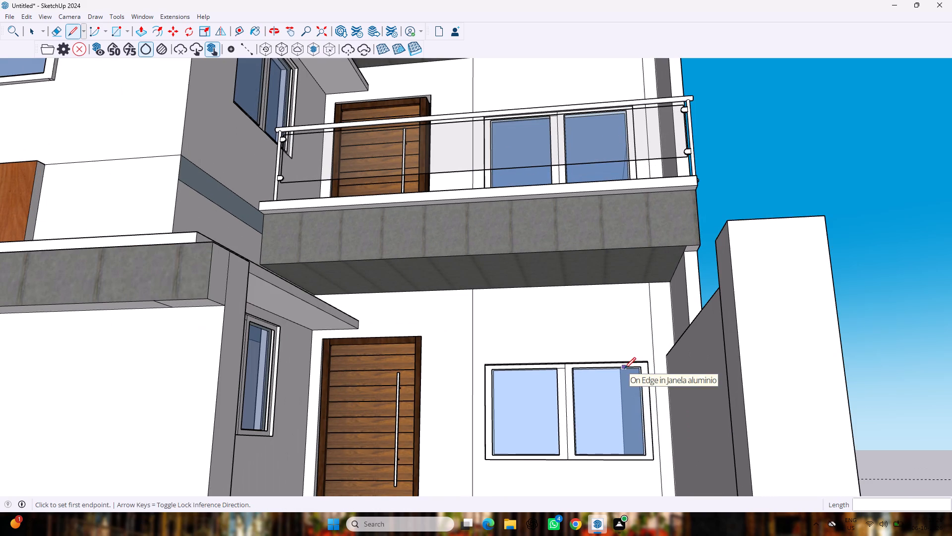
pyautogui.press('space')
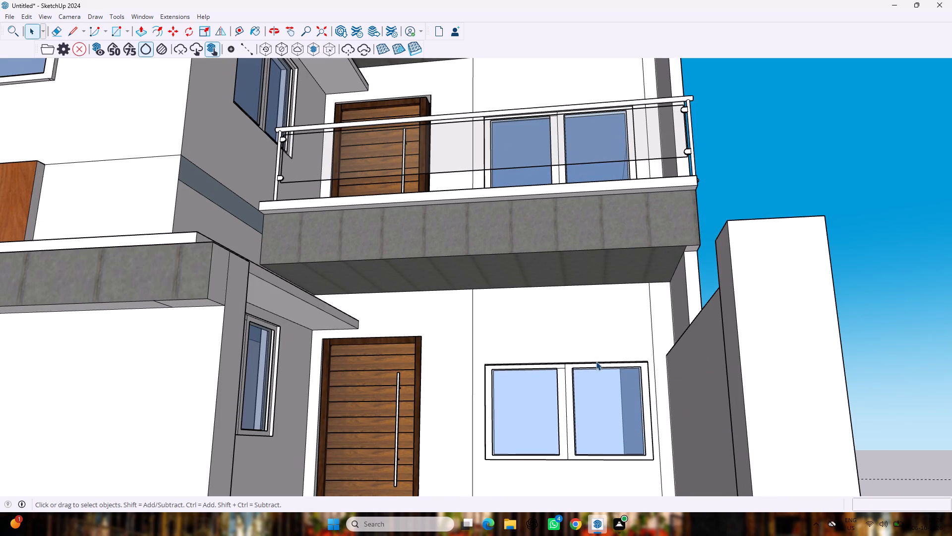
pyautogui.press('l')
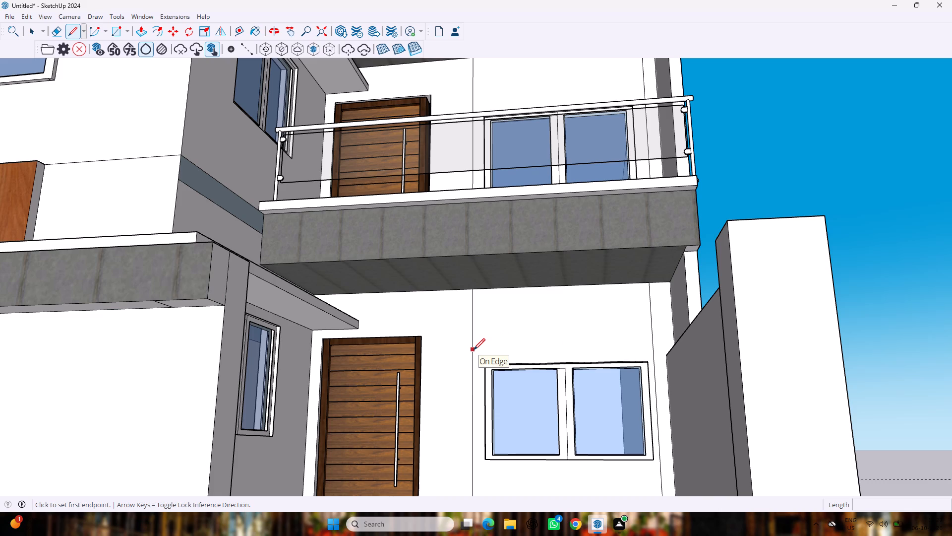
pyautogui.click(474, 350)
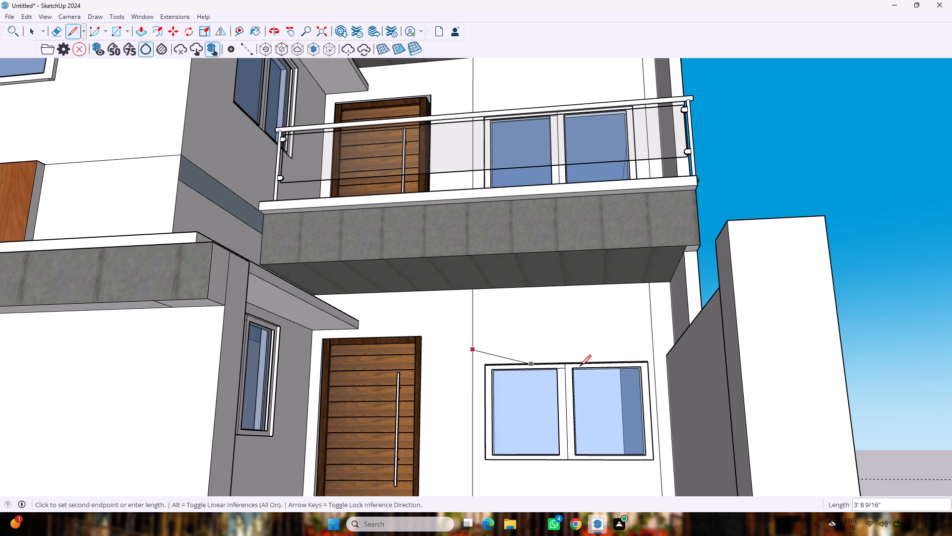
pyautogui.click(651, 341)
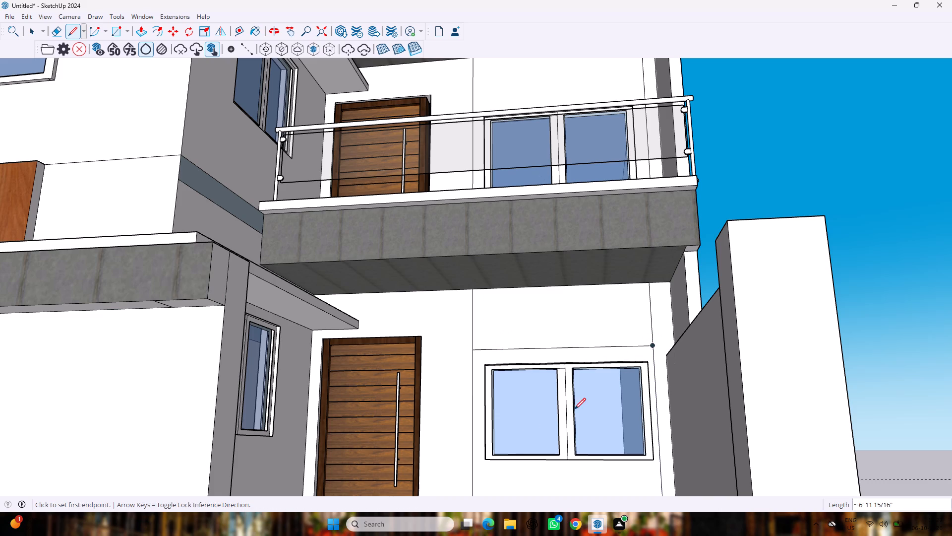
# Draw a horizontal line about 7 ft long below the ground-floor window, joining the two vertical lines.
pyautogui.scroll(-3, 504, 448)
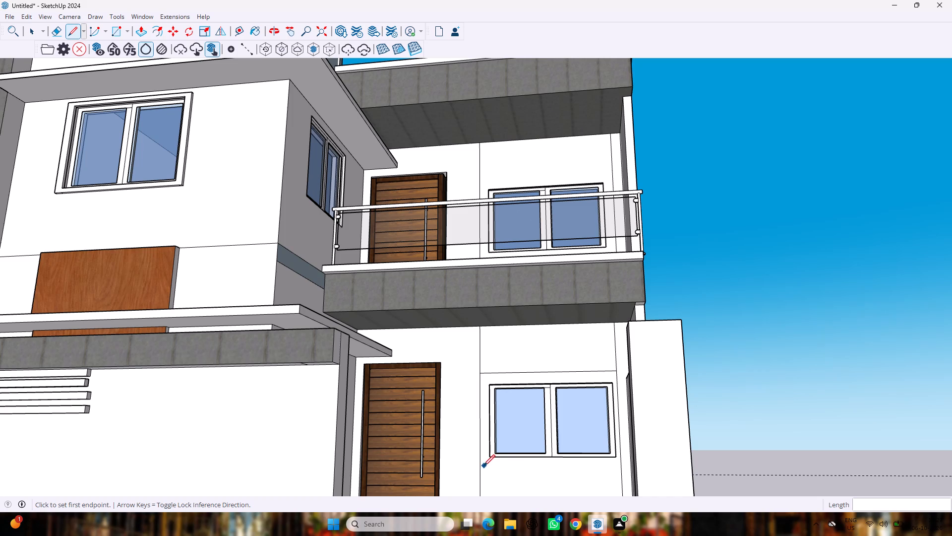
pyautogui.click(482, 468)
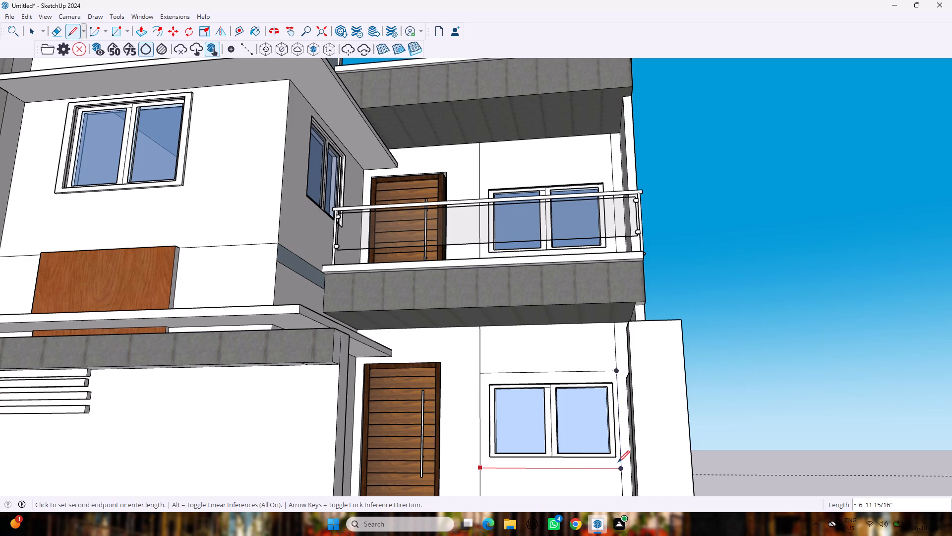
pyautogui.click(620, 469)
# Draw a horizontal line about 7 ft 3 in long above the upper balcony window, joining the two vertical lines.
pyautogui.moveTo(609, 420); pyautogui.dragTo(610, 428, button='middle')
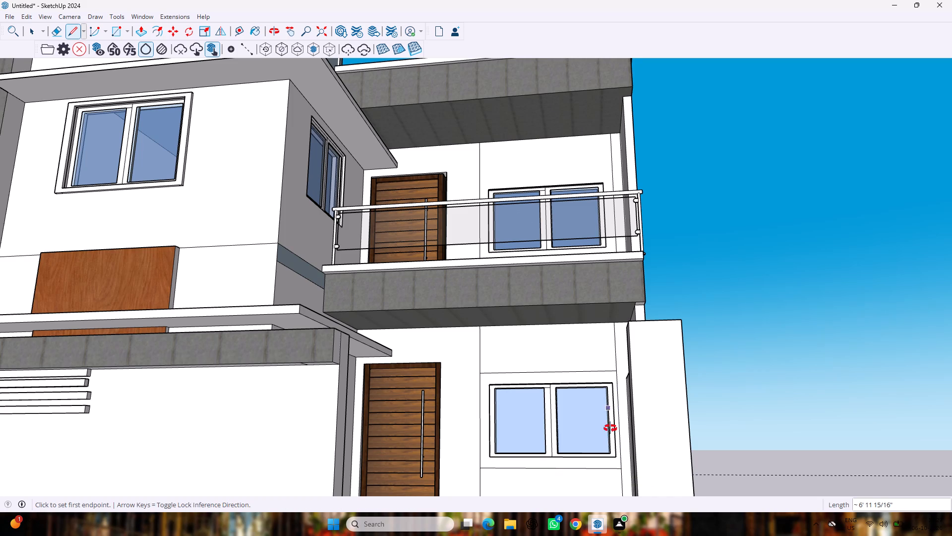
pyautogui.moveTo(610, 428); pyautogui.dragTo(615, 477, button='middle')
pyautogui.moveTo(520, 201); pyautogui.dragTo(526, 253, button='middle')
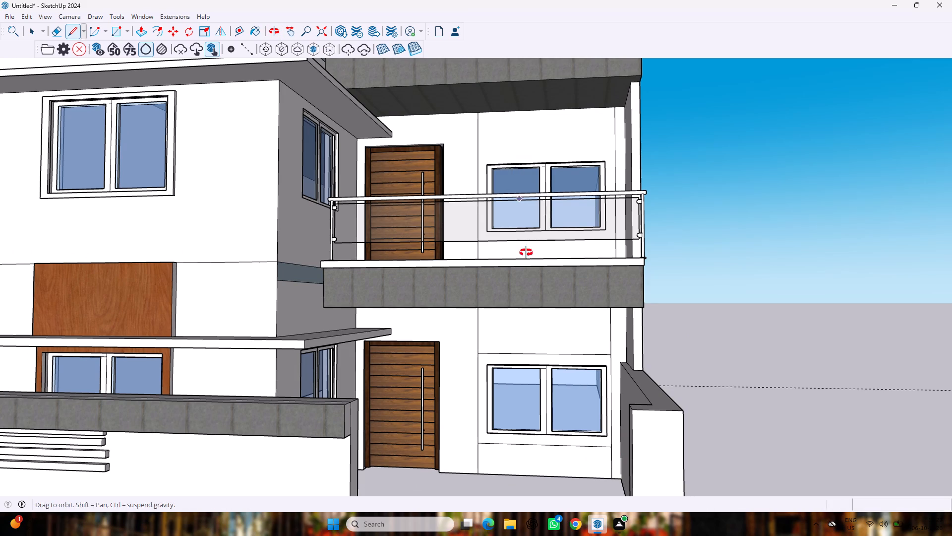
pyautogui.moveTo(526, 253); pyautogui.dragTo(526, 258, button='middle')
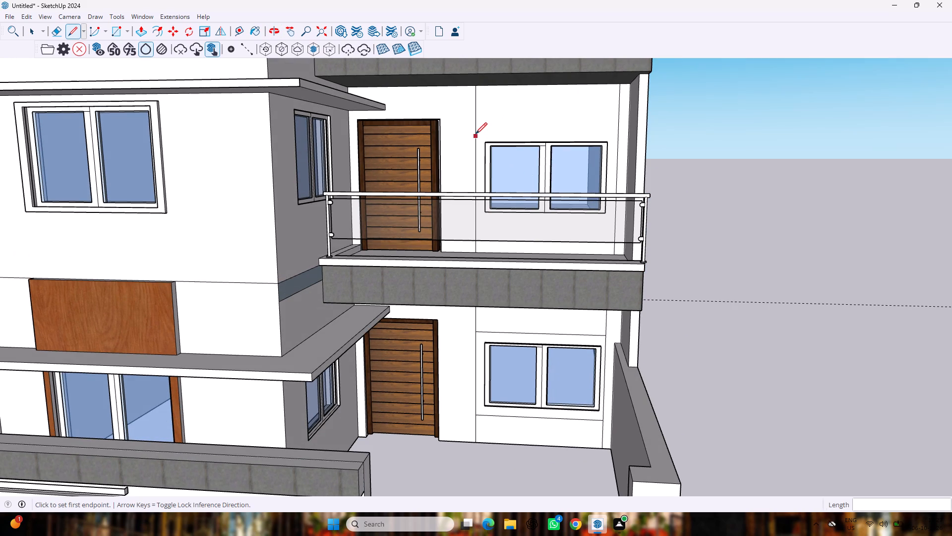
pyautogui.click(476, 134)
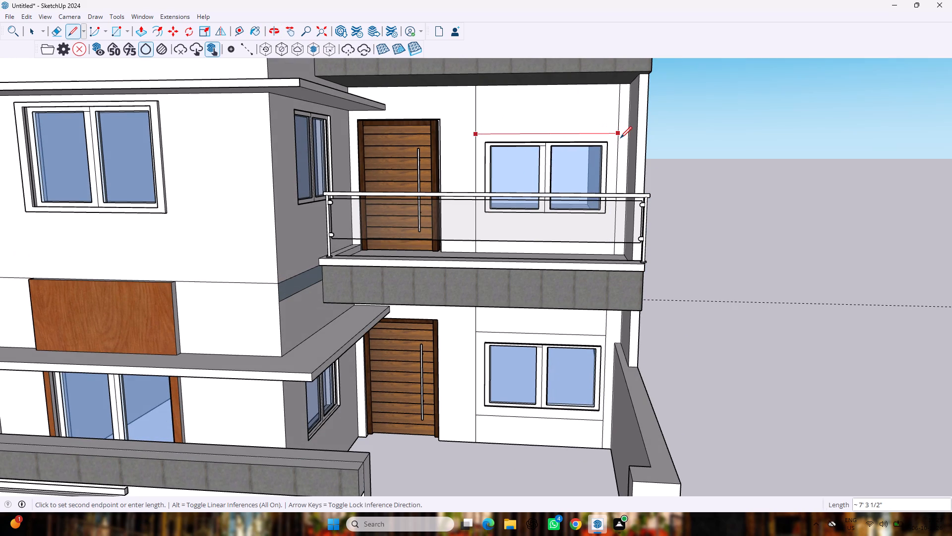
pyautogui.click(620, 138)
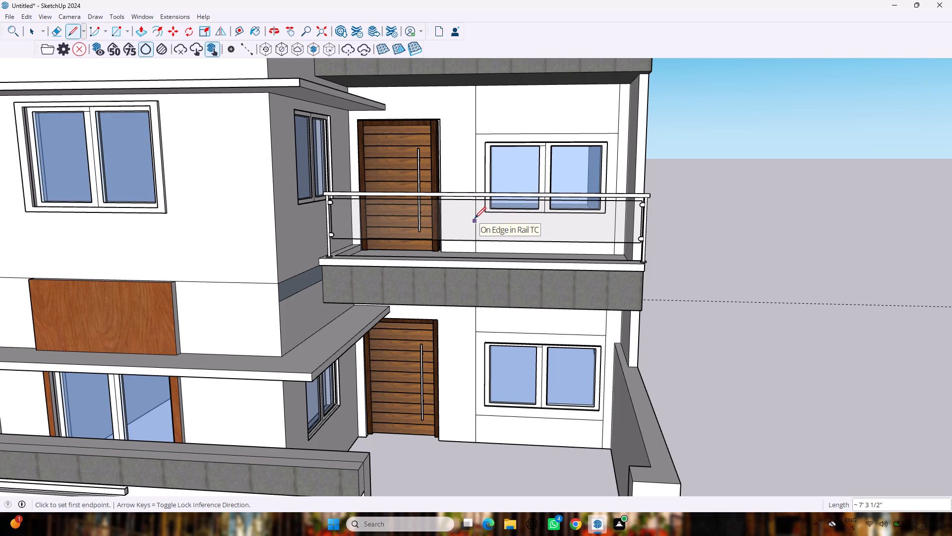
# Draw a horizontal line about 6 ft long across the balcony railing, just below the upper balcony window.
pyautogui.click(475, 218)
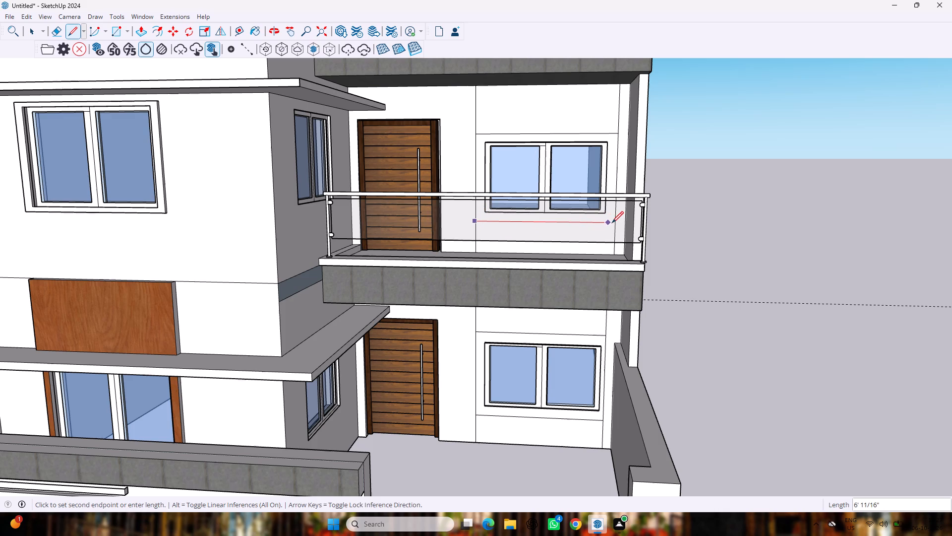
pyautogui.click(614, 223)
pyautogui.press('space')
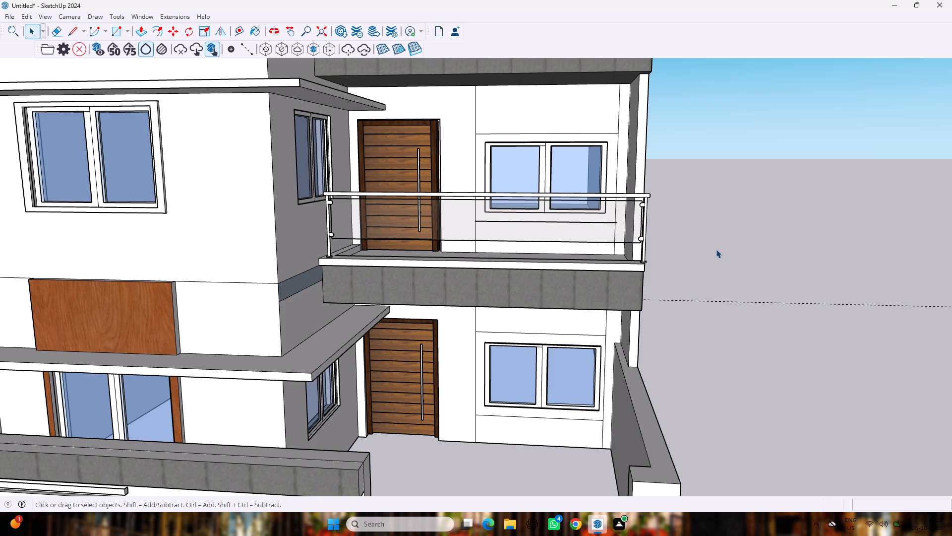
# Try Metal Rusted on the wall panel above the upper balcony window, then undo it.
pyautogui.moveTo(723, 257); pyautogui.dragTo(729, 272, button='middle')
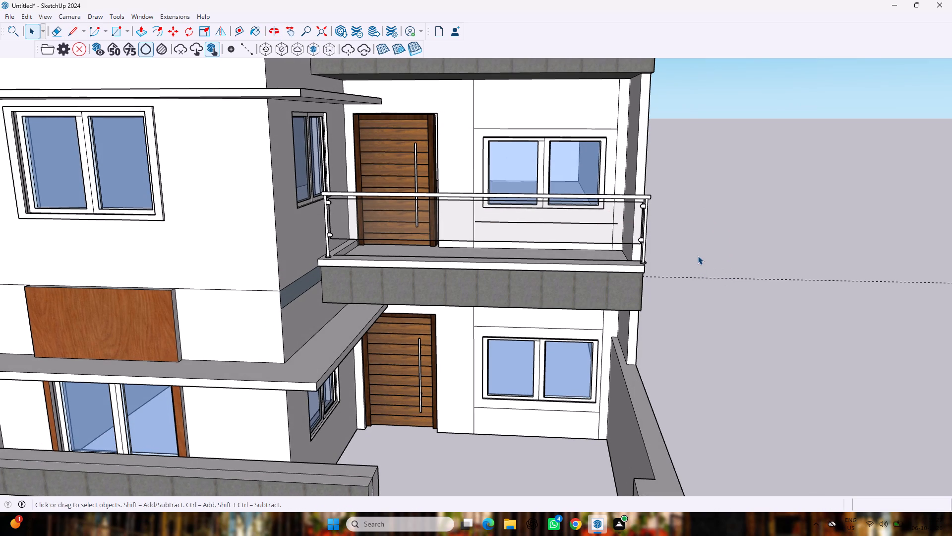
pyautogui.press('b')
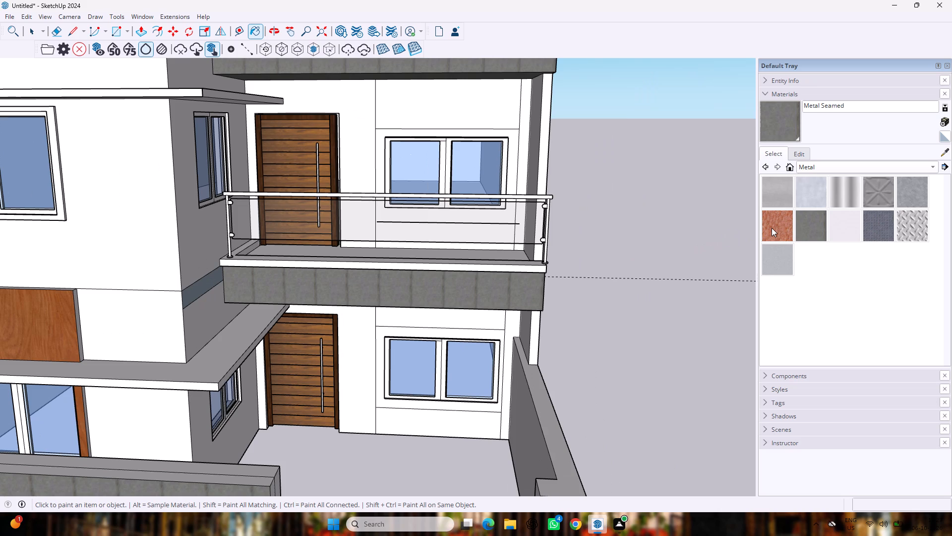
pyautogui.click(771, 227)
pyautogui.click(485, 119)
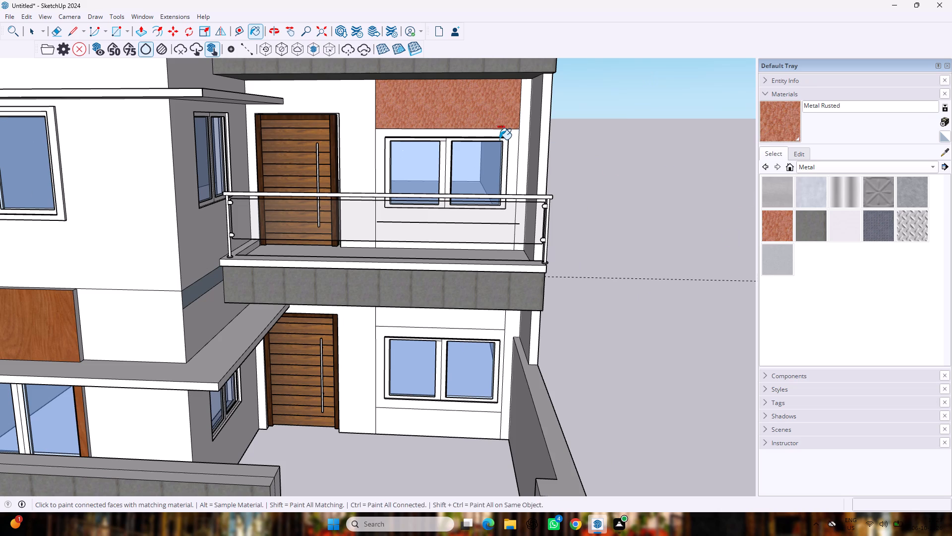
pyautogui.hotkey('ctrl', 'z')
# Paint the wall panels above and around the upper balcony window with the Wood Cherry Original material.
pyautogui.click(840, 165)
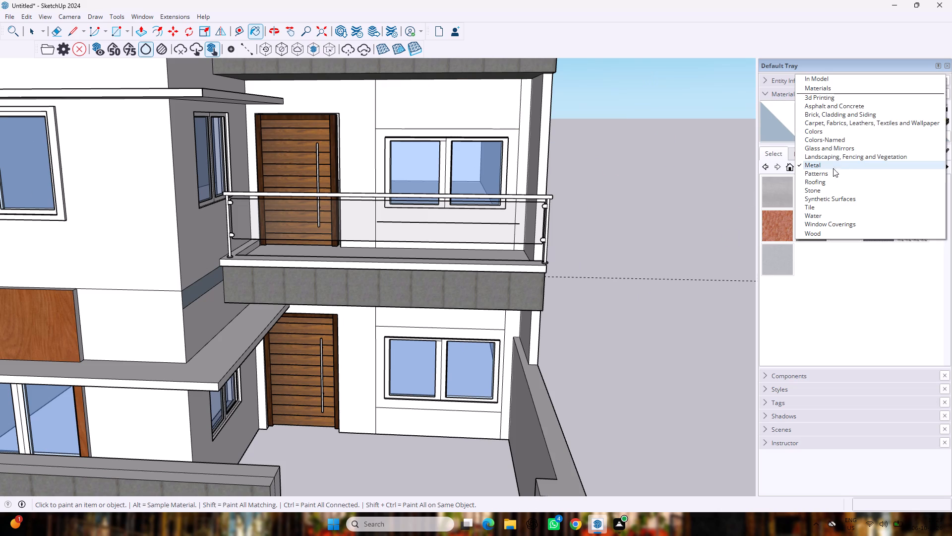
pyautogui.click(815, 228)
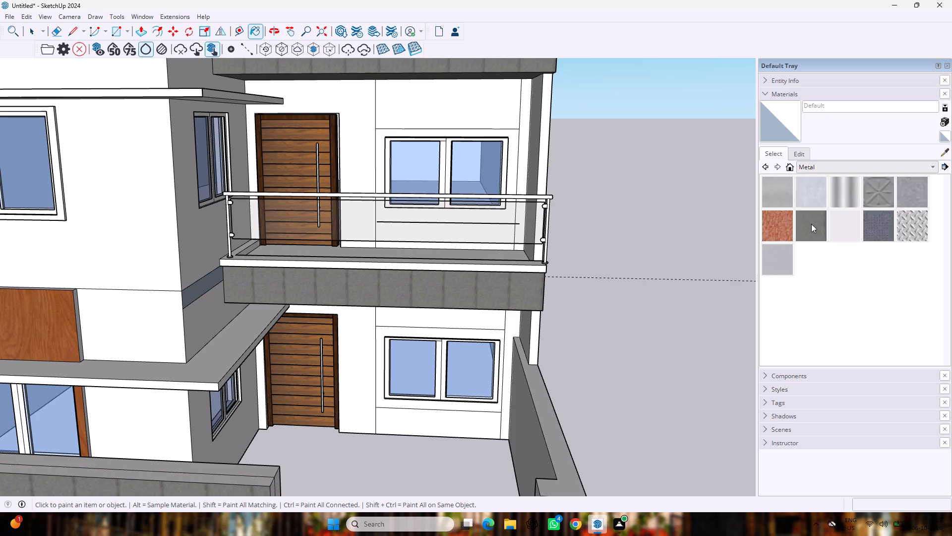
pyautogui.click(839, 191)
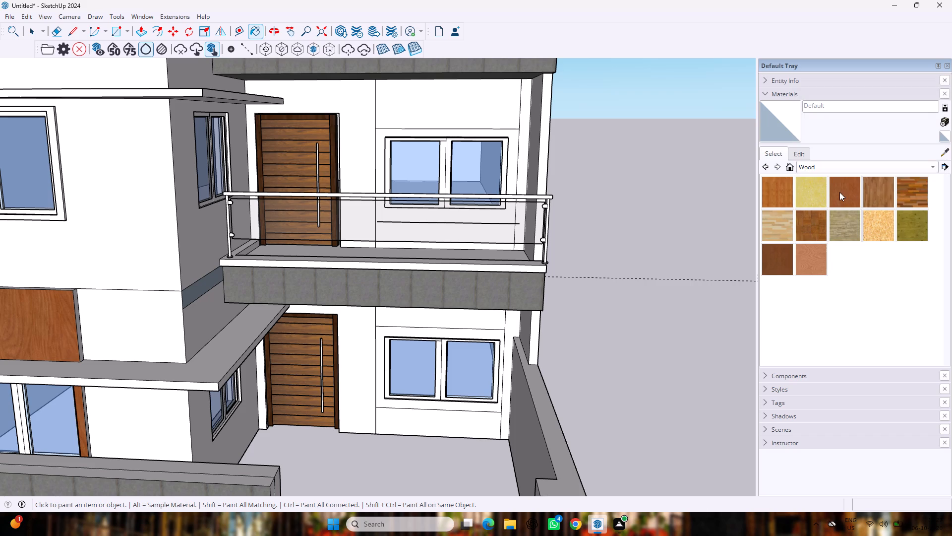
pyautogui.click(461, 118)
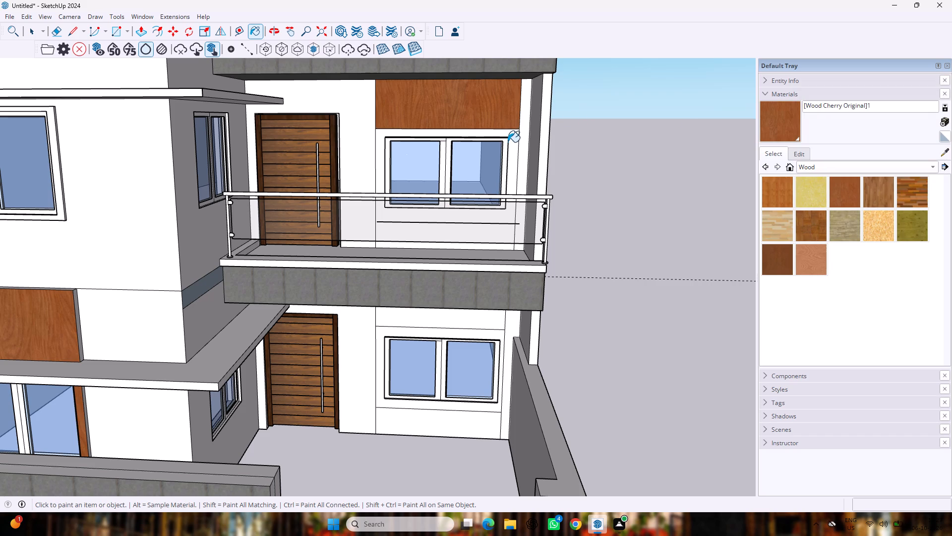
pyautogui.click(508, 142)
pyautogui.click(512, 161)
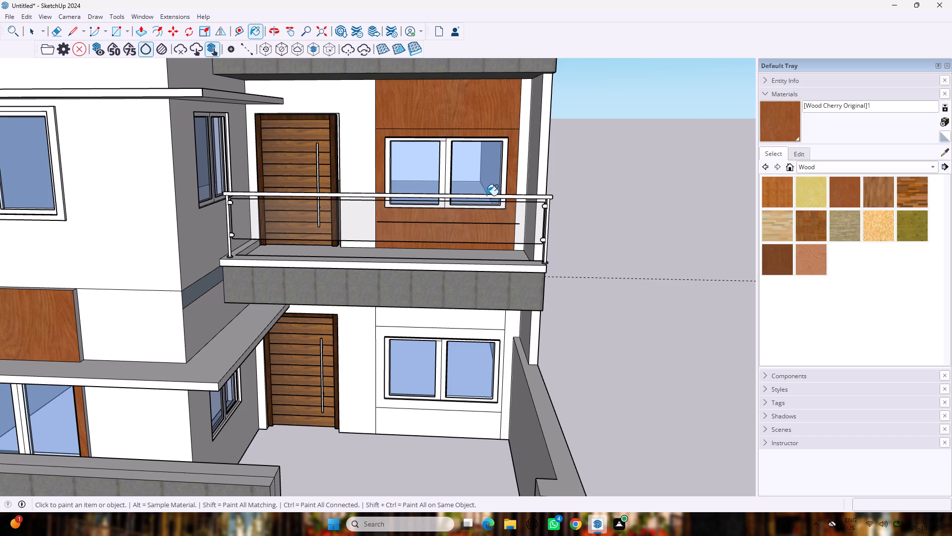
# Paint the wall panel above the ground-floor window with Wood Cherry Original.
pyautogui.scroll(3, 440, 292)
pyautogui.click(443, 330)
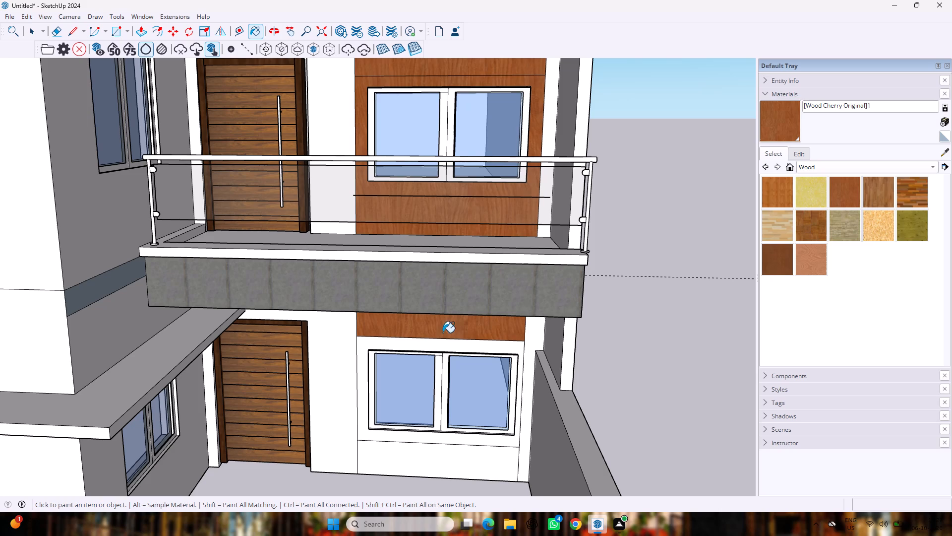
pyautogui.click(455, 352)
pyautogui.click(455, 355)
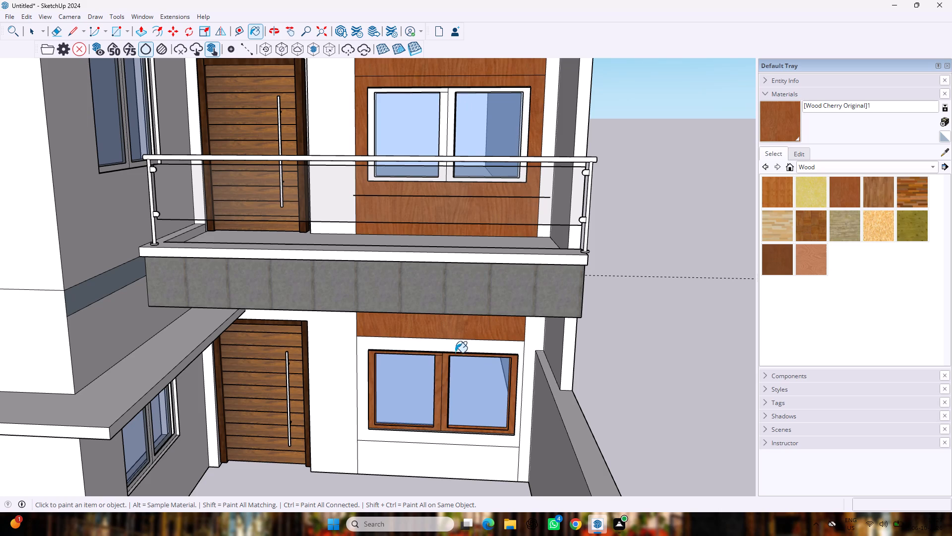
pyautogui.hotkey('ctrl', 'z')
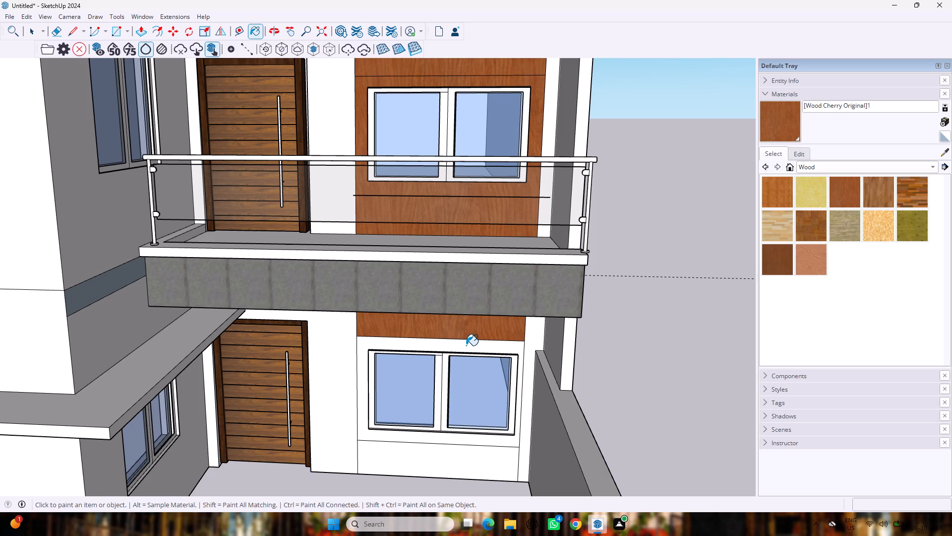
# Paint the wall panels around and below the ground-floor window with Wood Cherry Original.
pyautogui.click(466, 351)
pyautogui.click(423, 468)
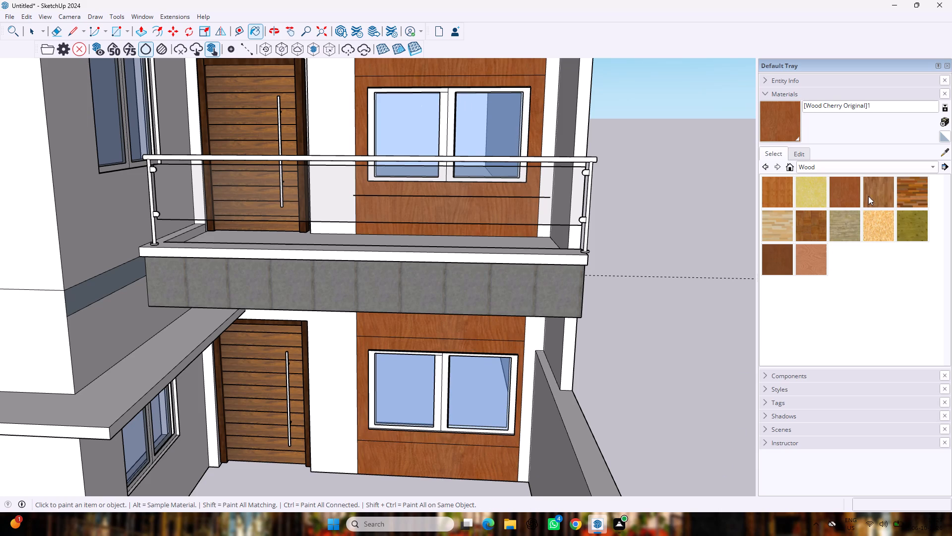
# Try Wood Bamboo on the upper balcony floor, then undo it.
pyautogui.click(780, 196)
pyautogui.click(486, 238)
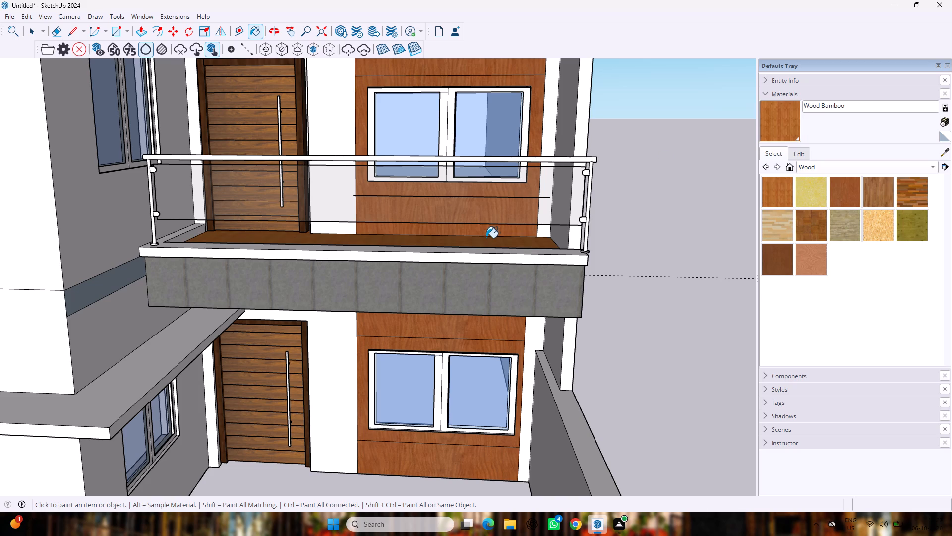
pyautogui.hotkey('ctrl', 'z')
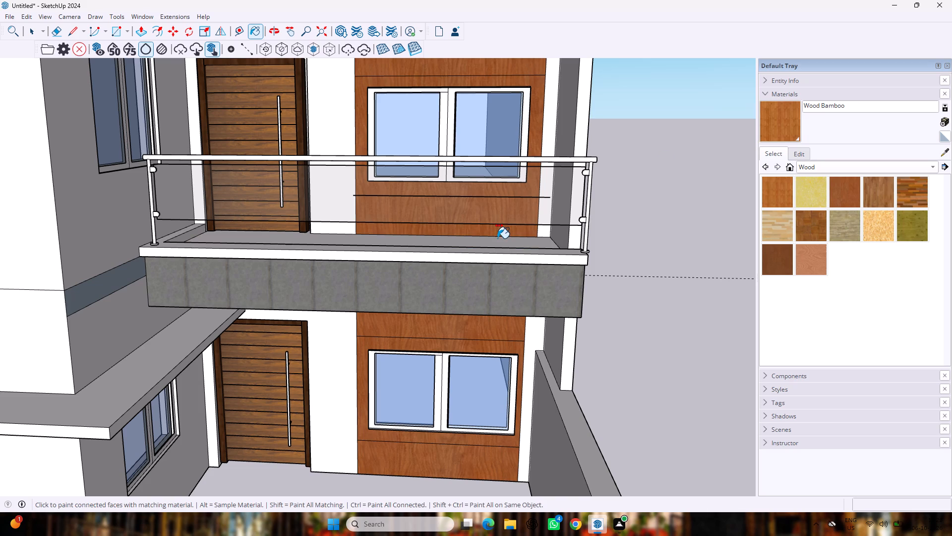
# Leave the Paint Bucket tool and close the Default Tray.
pyautogui.scroll(-7, 524, 225)
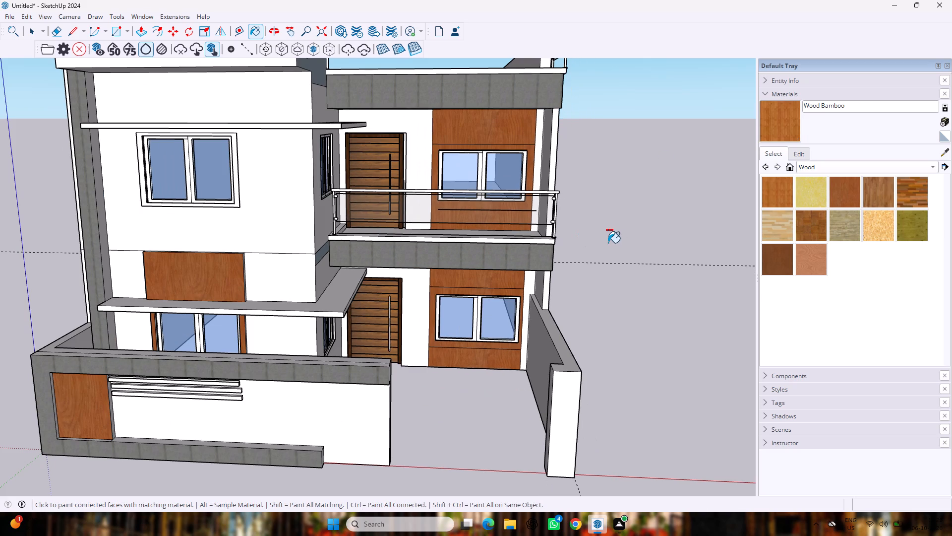
pyautogui.press('space')
pyautogui.click(605, 285)
pyautogui.click(599, 289)
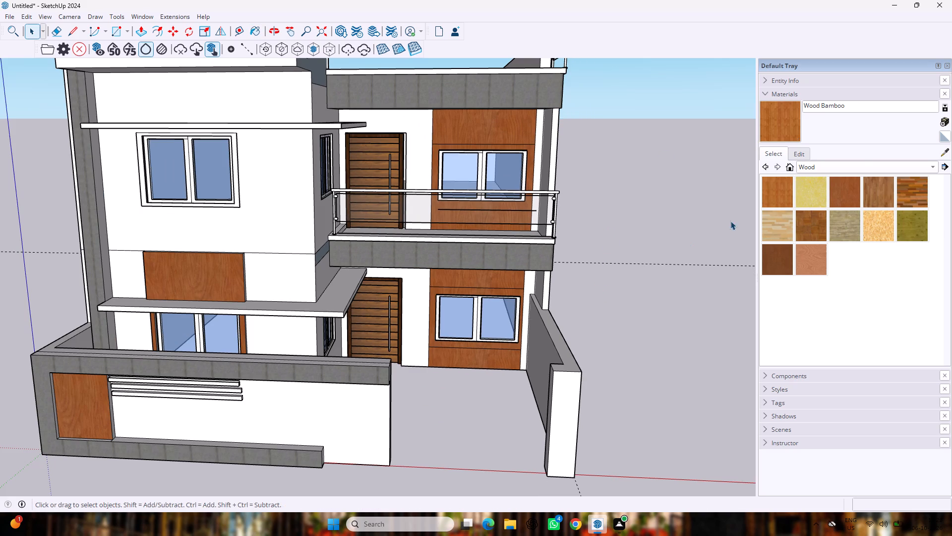
pyautogui.click(946, 66)
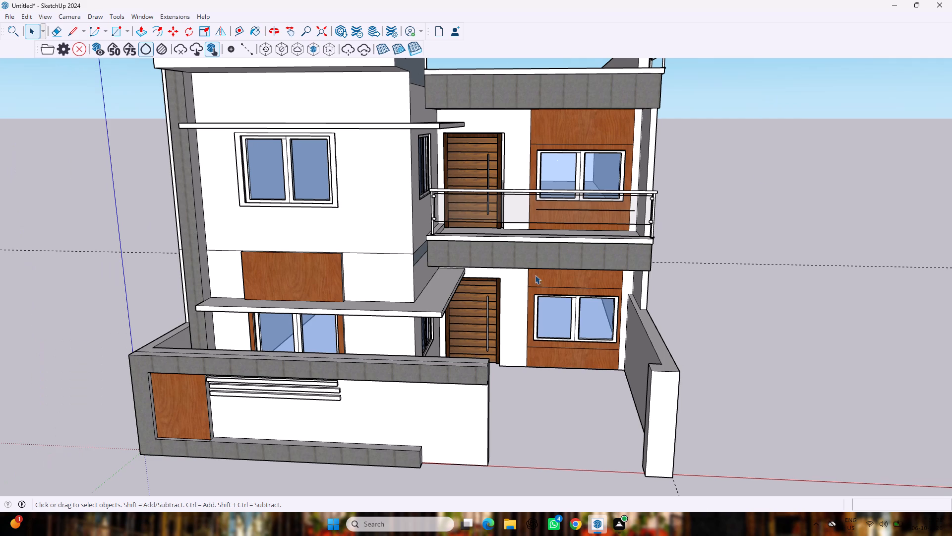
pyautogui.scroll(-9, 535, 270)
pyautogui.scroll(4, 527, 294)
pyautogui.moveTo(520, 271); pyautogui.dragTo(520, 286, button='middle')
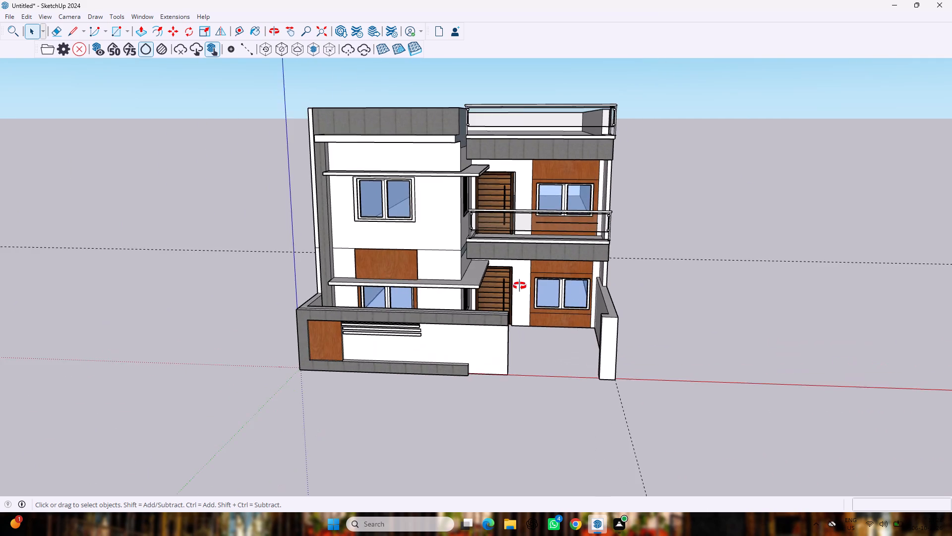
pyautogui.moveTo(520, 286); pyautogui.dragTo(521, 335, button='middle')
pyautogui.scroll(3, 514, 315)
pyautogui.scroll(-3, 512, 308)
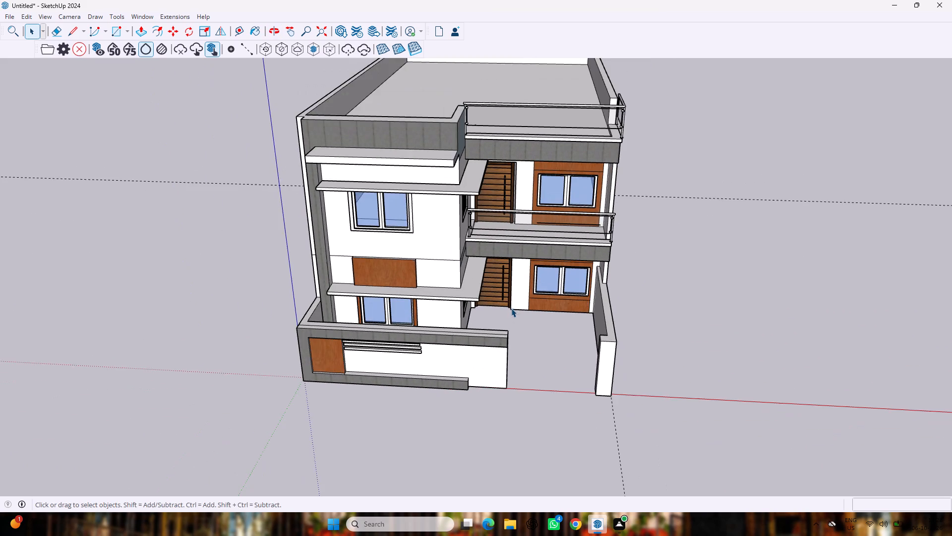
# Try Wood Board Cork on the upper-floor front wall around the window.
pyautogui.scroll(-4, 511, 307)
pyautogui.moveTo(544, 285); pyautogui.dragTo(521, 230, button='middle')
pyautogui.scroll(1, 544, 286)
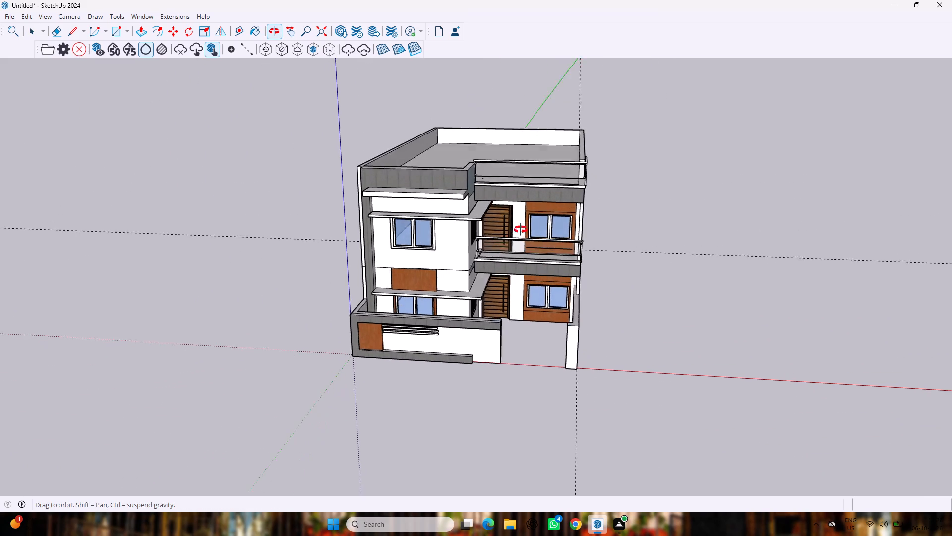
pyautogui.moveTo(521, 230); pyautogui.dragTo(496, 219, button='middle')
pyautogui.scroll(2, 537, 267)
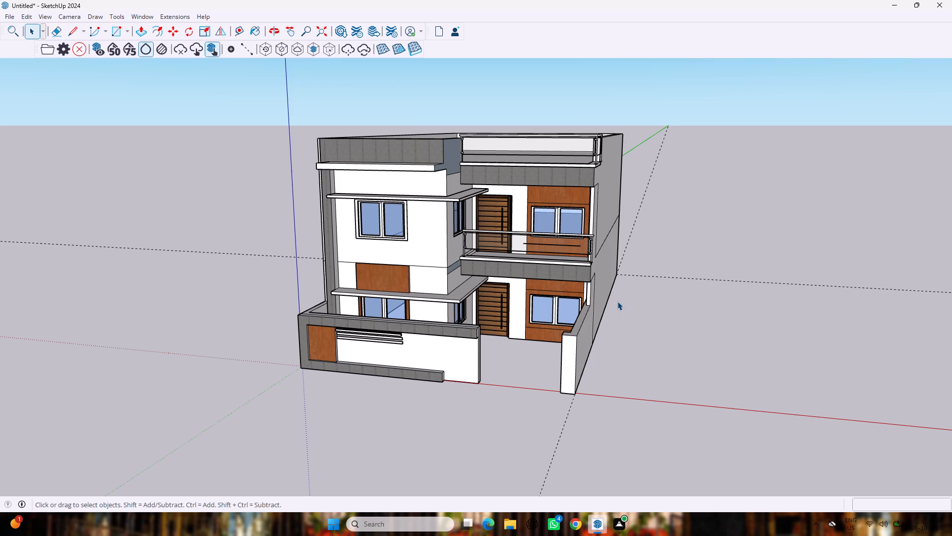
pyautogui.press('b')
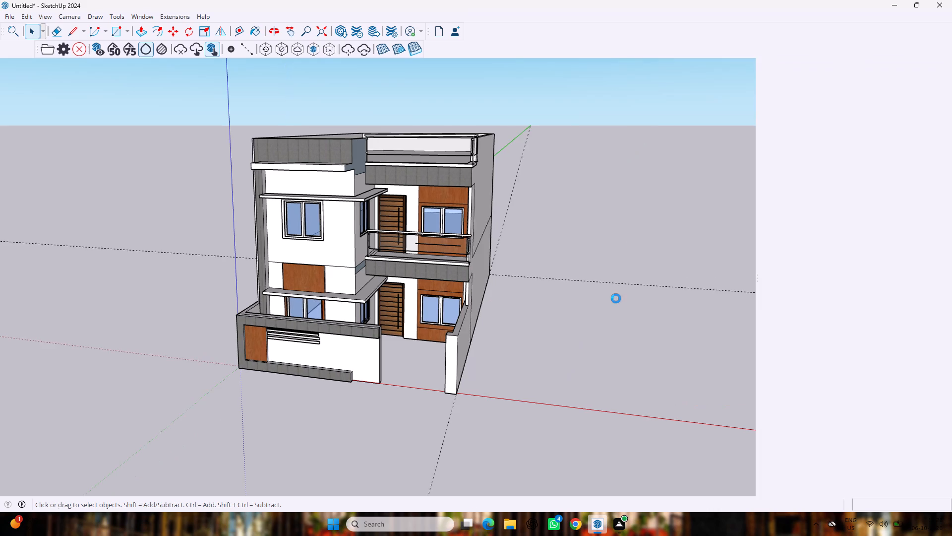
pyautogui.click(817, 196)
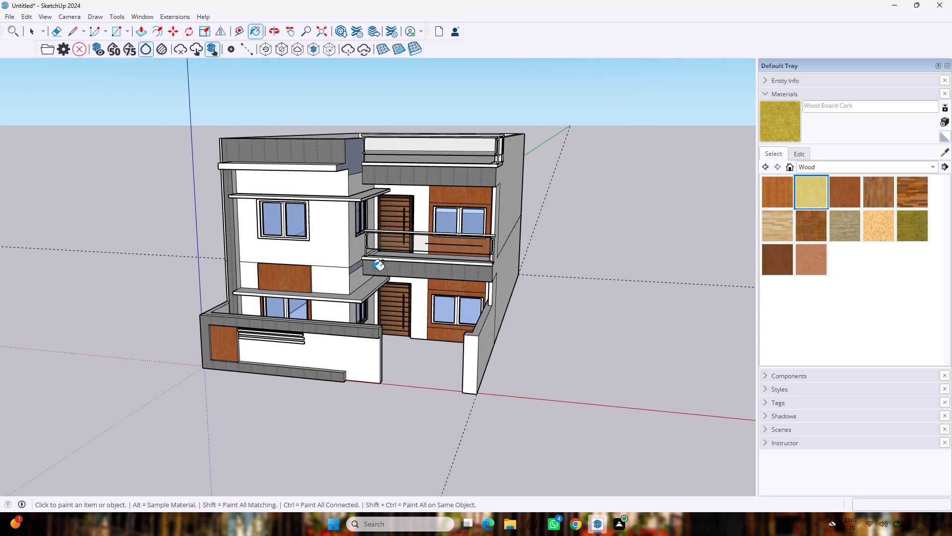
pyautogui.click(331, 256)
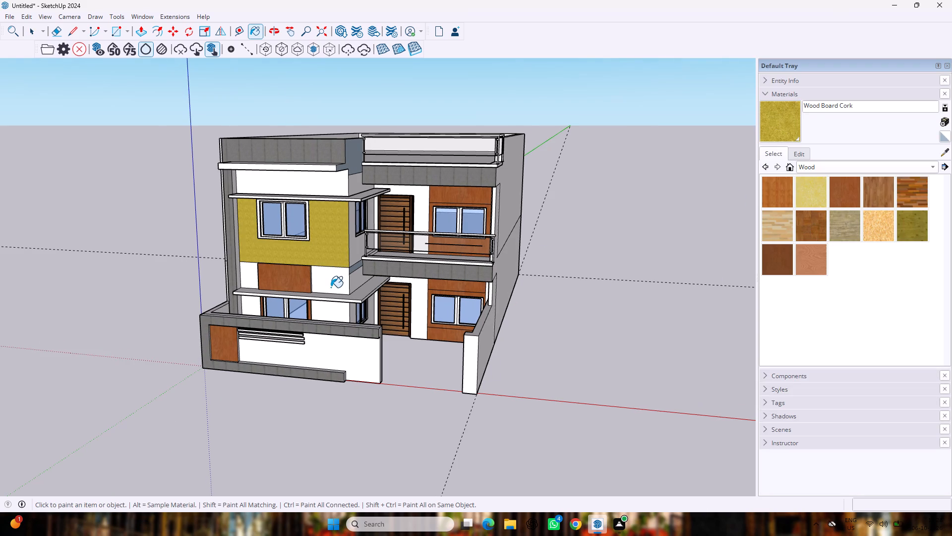
# Paint the projecting block's front wall faces on both floors with Stone Brushed Khaki, keeping the cherry wood panels.
pyautogui.click(826, 164)
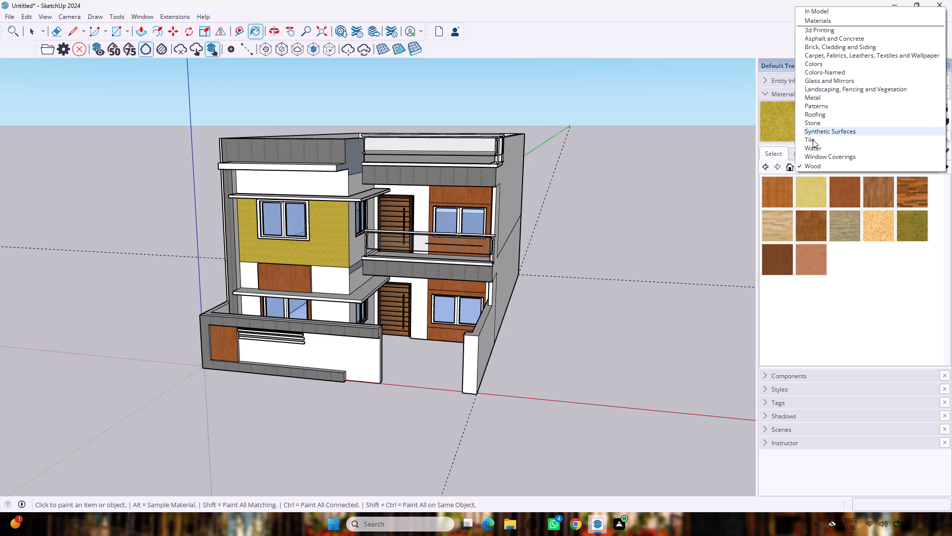
pyautogui.click(812, 142)
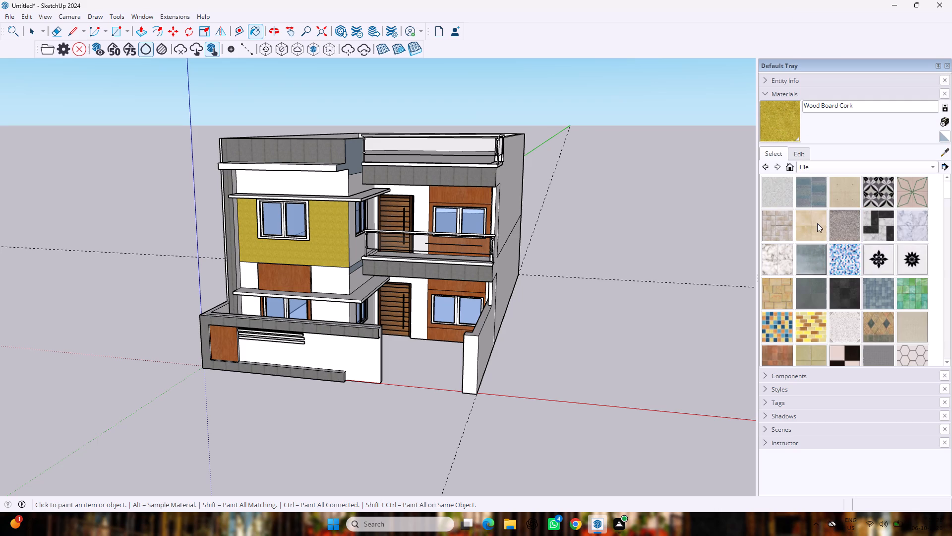
pyautogui.scroll(-8, 817, 228)
pyautogui.scroll(3, 823, 214)
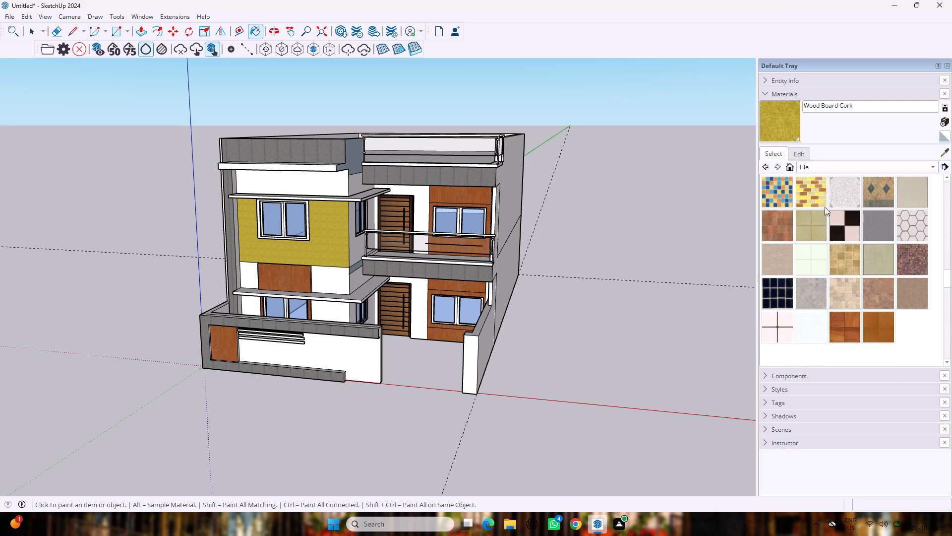
pyautogui.click(830, 172)
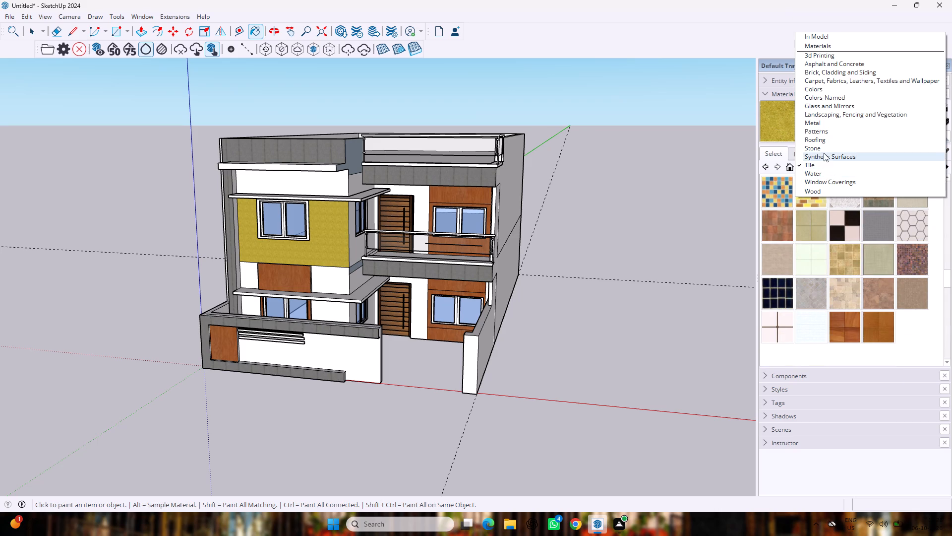
pyautogui.click(824, 153)
pyautogui.click(823, 170)
pyautogui.click(823, 153)
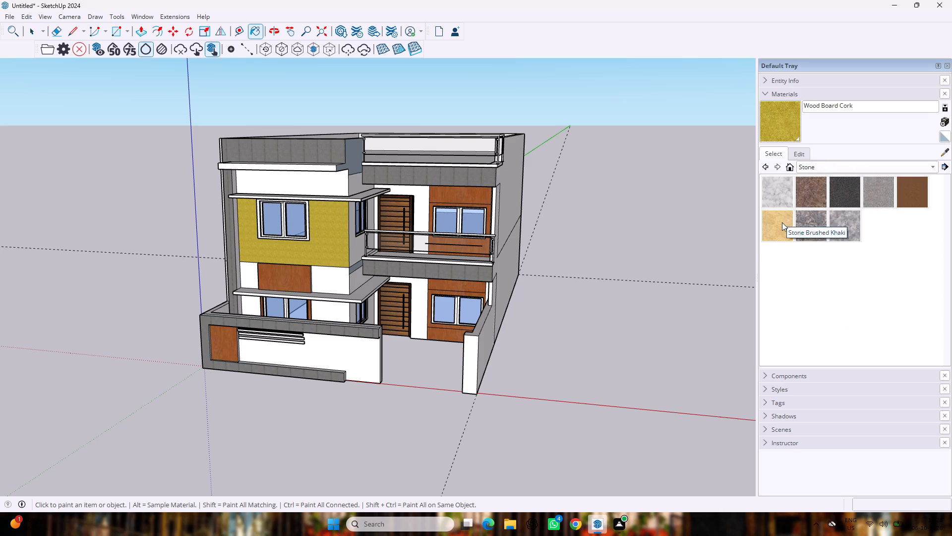
pyautogui.click(782, 223)
pyautogui.click(308, 253)
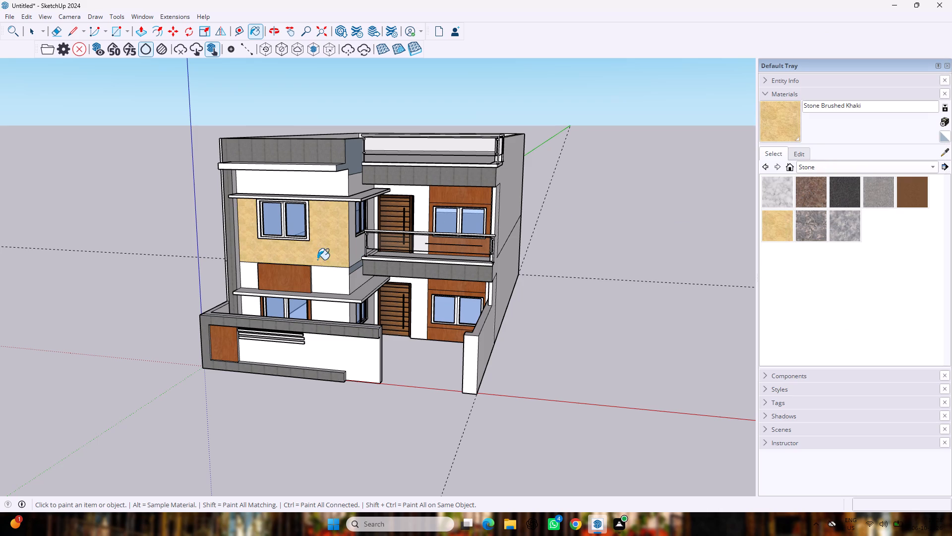
pyautogui.click(320, 285)
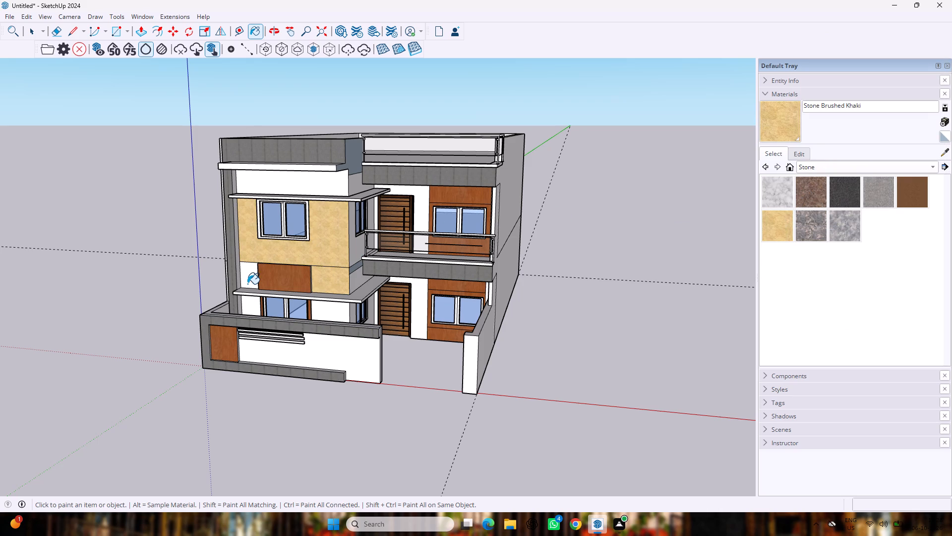
pyautogui.click(247, 284)
pyautogui.click(328, 321)
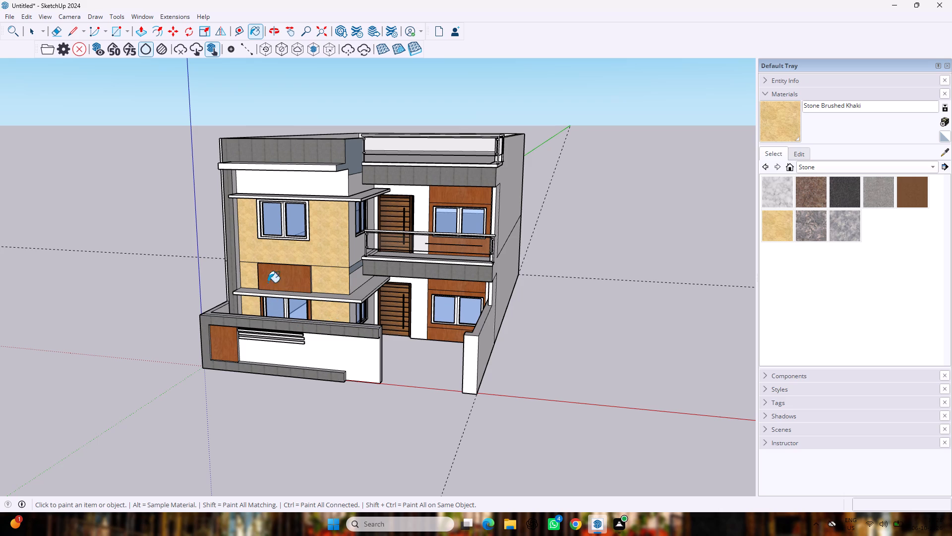
pyautogui.click(308, 192)
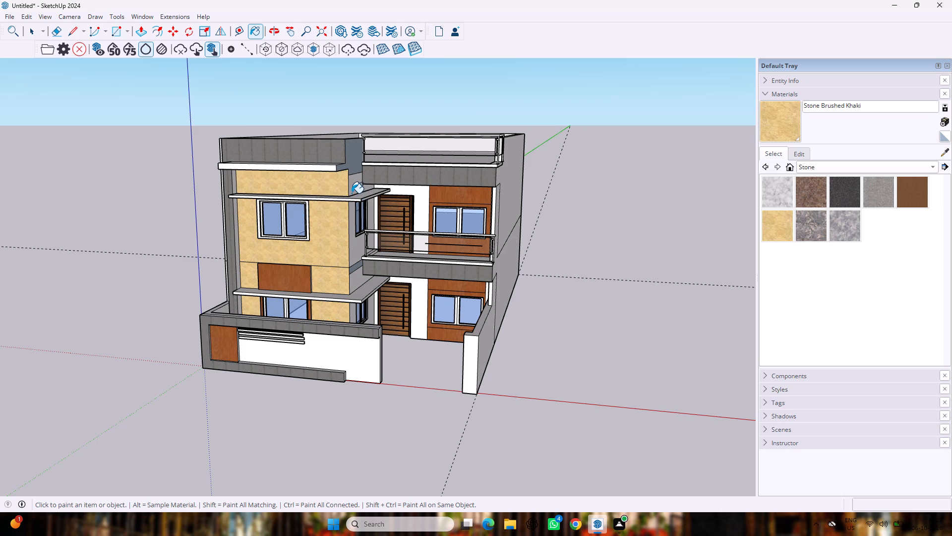
# Paint the projecting block's side wall faces facing the balcony and entrance, on both floors, with Stone Brushed Khaki.
pyautogui.click(351, 193)
pyautogui.click(351, 245)
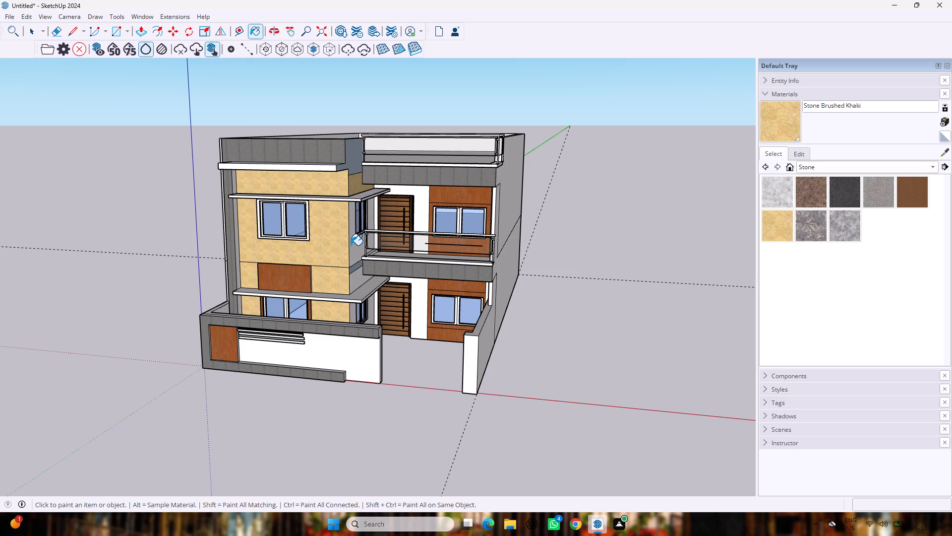
pyautogui.click(350, 293)
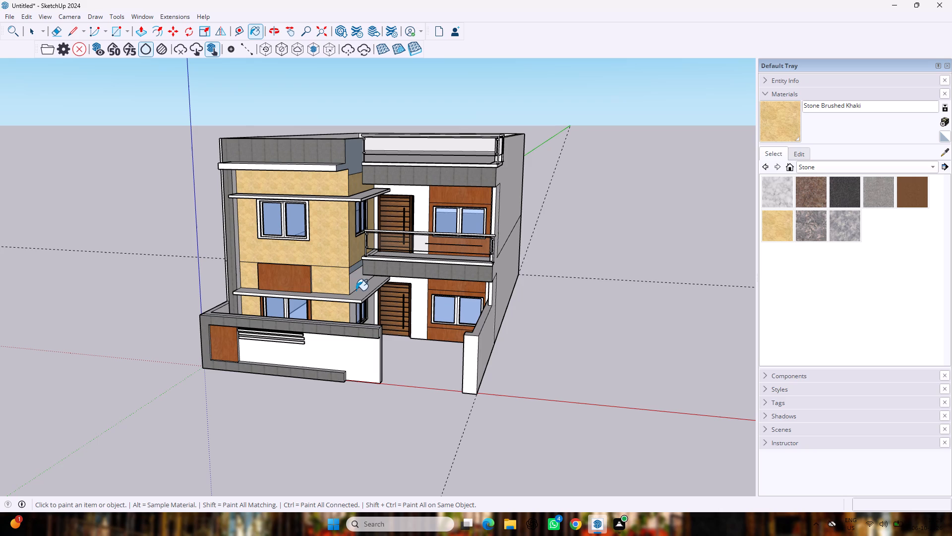
pyautogui.click(356, 290)
pyautogui.scroll(3, 361, 260)
pyautogui.moveTo(358, 308); pyautogui.dragTo(327, 292, button='middle')
pyautogui.click(346, 294)
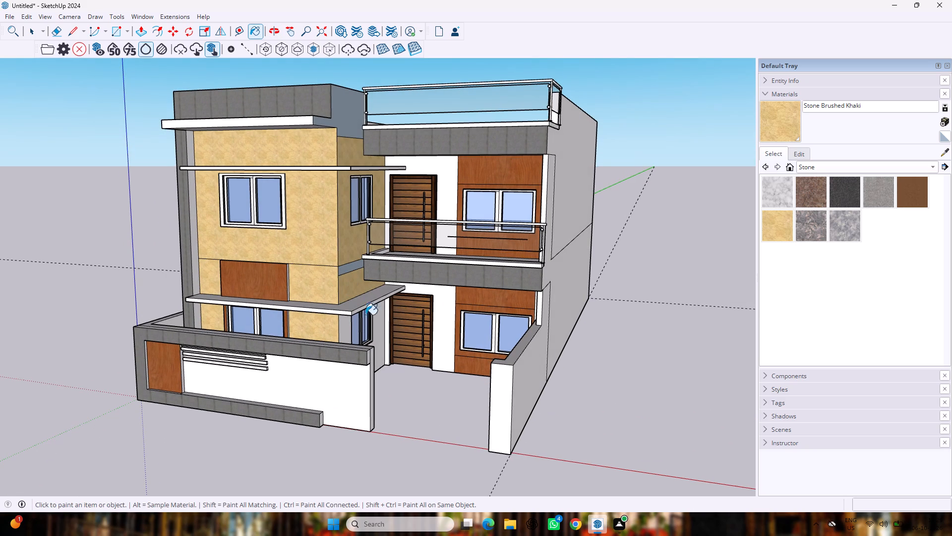
pyautogui.click(377, 334)
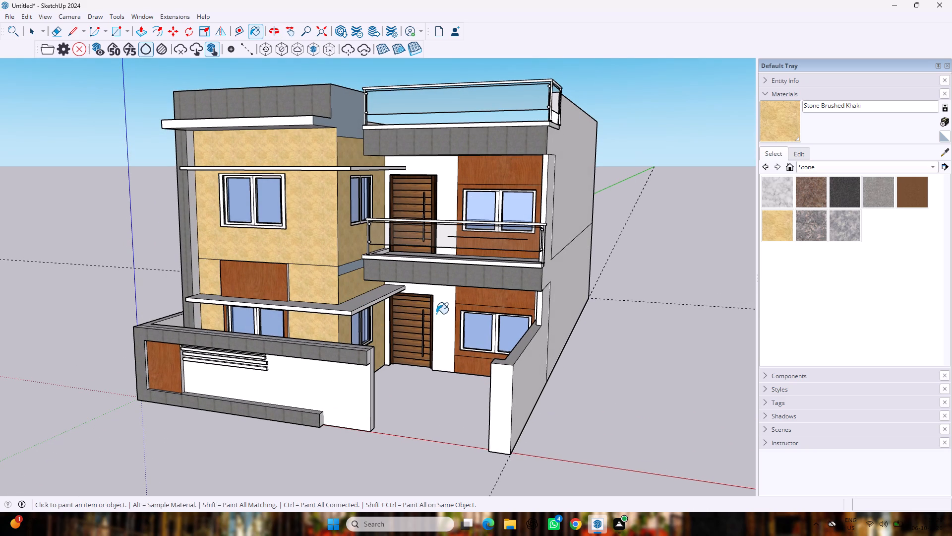
# Paint the recessed walls around the ground-floor and balcony doors with Stone Brushed Khaki.
pyautogui.click(437, 314)
pyautogui.click(445, 187)
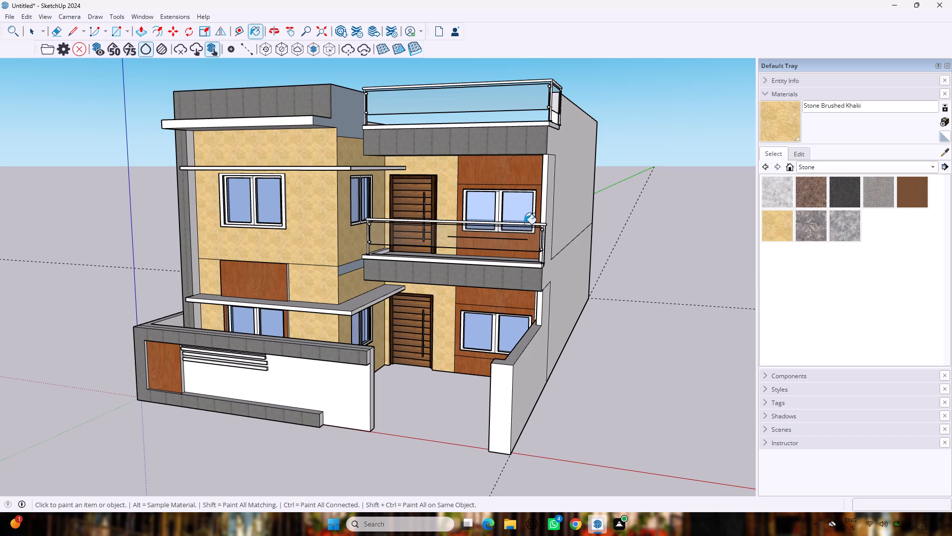
# Paint the narrow wall ends beside the cherry wood panels and the adjoining outer side wall with Stone Brushed Khaki.
pyautogui.scroll(4, 532, 315)
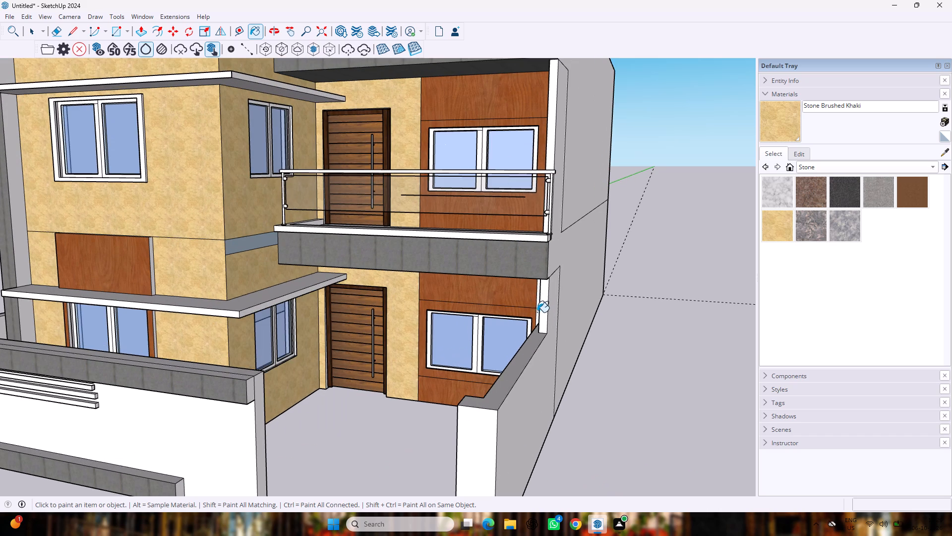
pyautogui.click(538, 313)
pyautogui.click(550, 309)
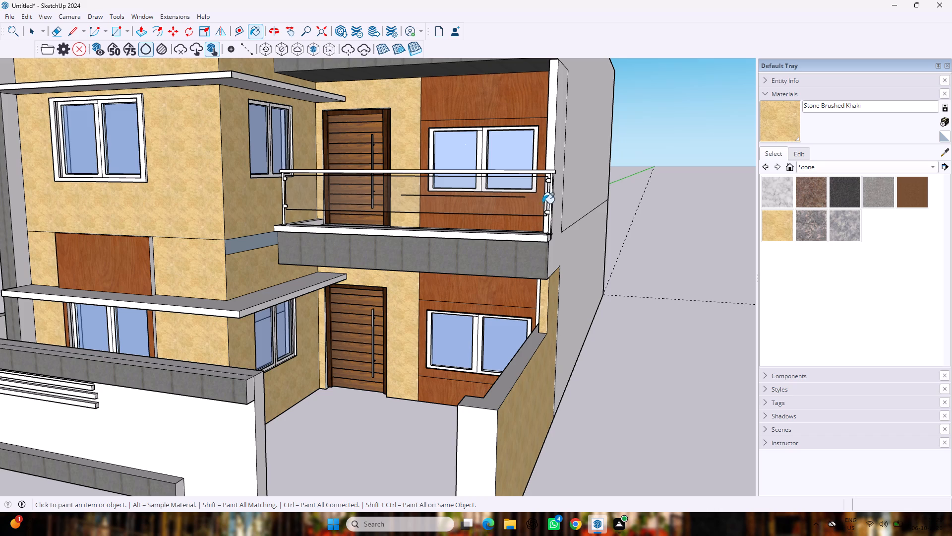
pyautogui.click(546, 151)
pyautogui.click(553, 148)
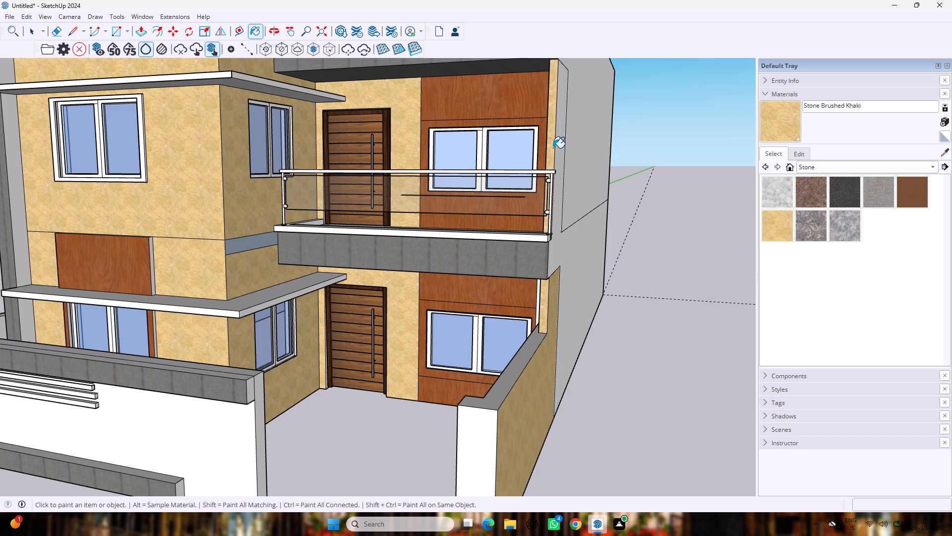
pyautogui.click(556, 144)
# Paint the front face of the boundary wall with Stone Brushed Khaki.
pyautogui.scroll(-5, 556, 144)
pyautogui.moveTo(552, 143); pyautogui.dragTo(591, 178, button='middle')
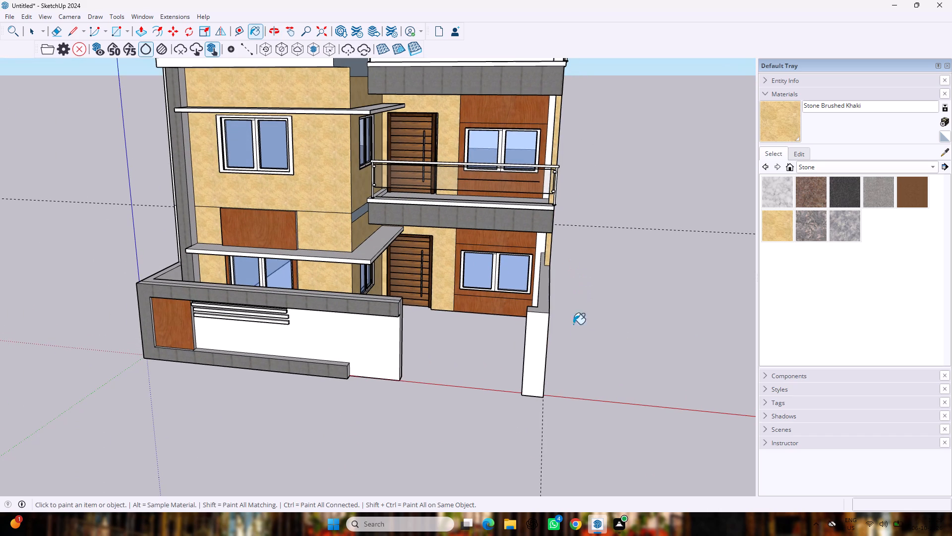
pyautogui.click(383, 347)
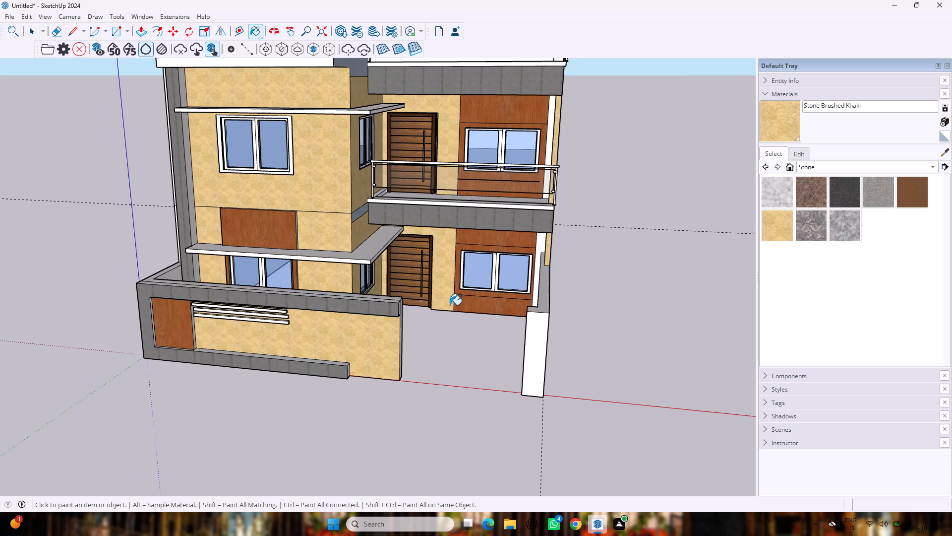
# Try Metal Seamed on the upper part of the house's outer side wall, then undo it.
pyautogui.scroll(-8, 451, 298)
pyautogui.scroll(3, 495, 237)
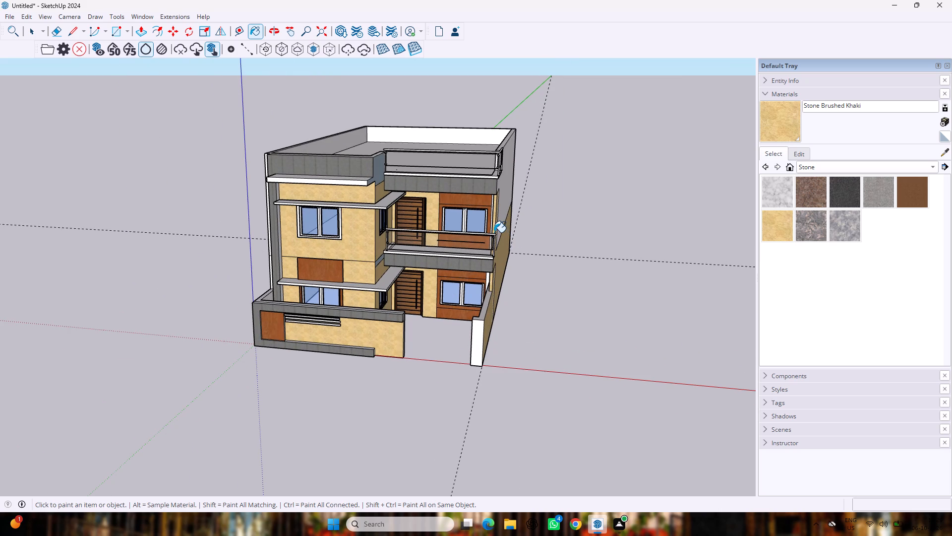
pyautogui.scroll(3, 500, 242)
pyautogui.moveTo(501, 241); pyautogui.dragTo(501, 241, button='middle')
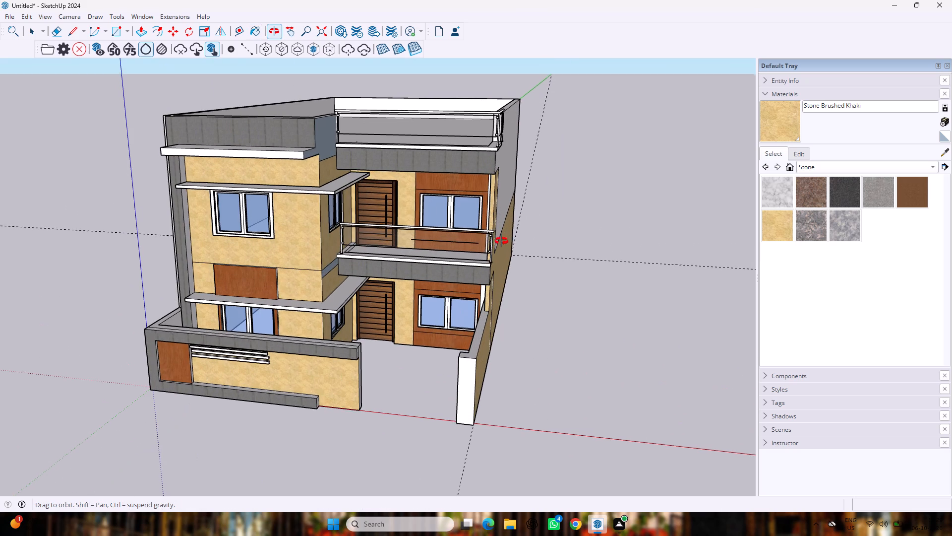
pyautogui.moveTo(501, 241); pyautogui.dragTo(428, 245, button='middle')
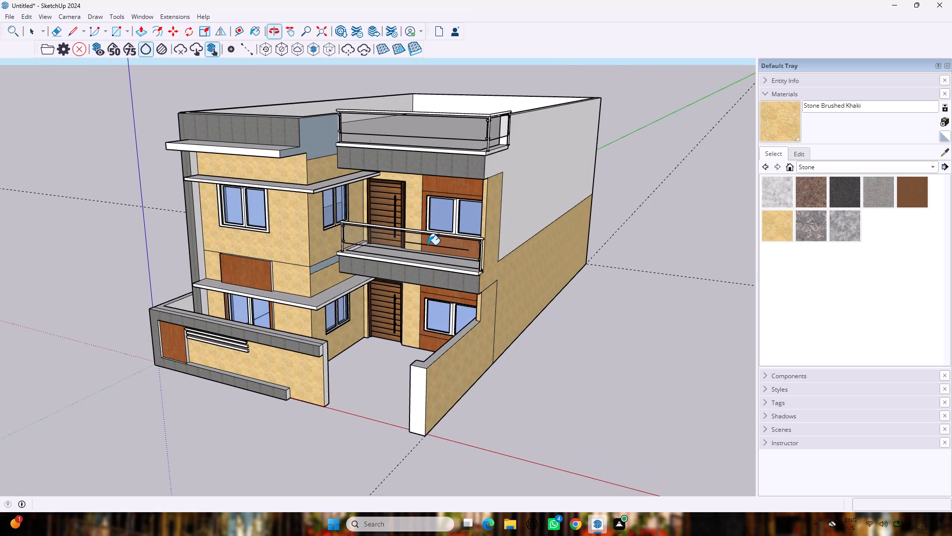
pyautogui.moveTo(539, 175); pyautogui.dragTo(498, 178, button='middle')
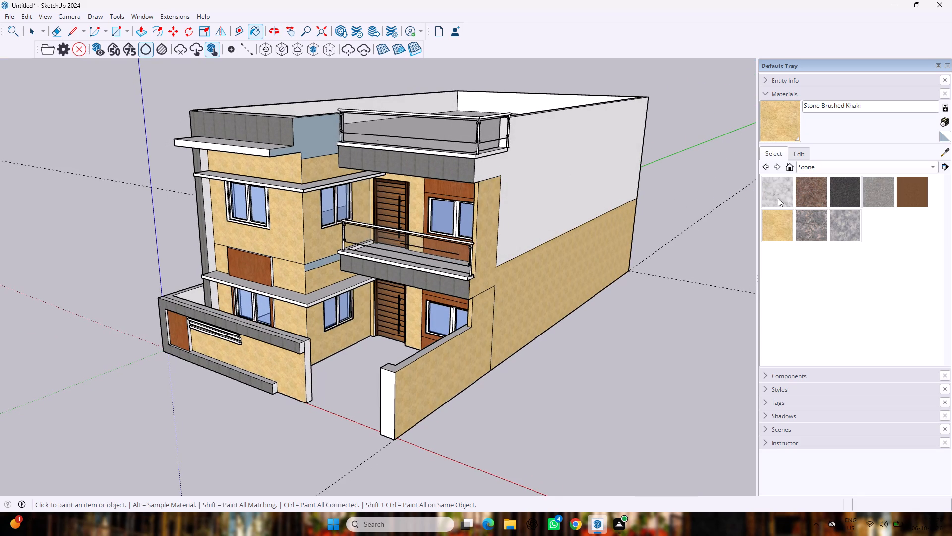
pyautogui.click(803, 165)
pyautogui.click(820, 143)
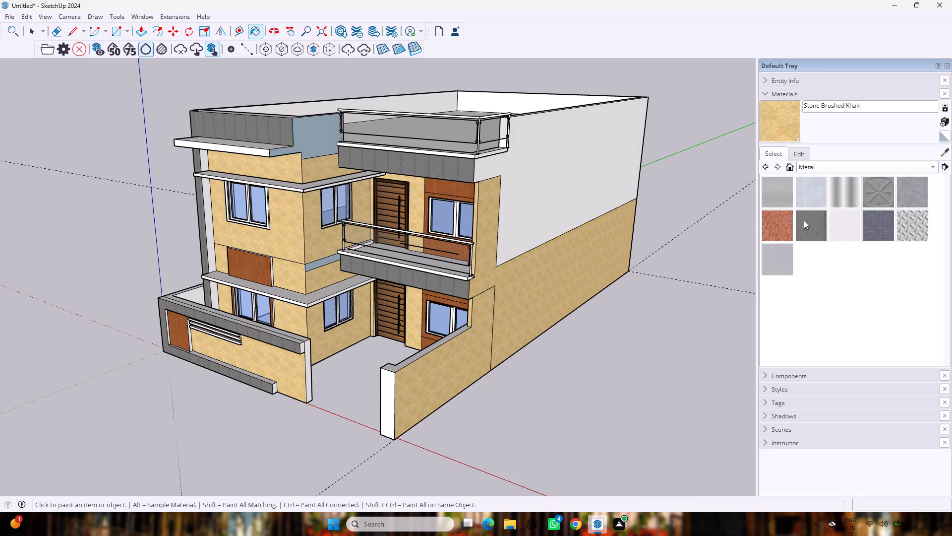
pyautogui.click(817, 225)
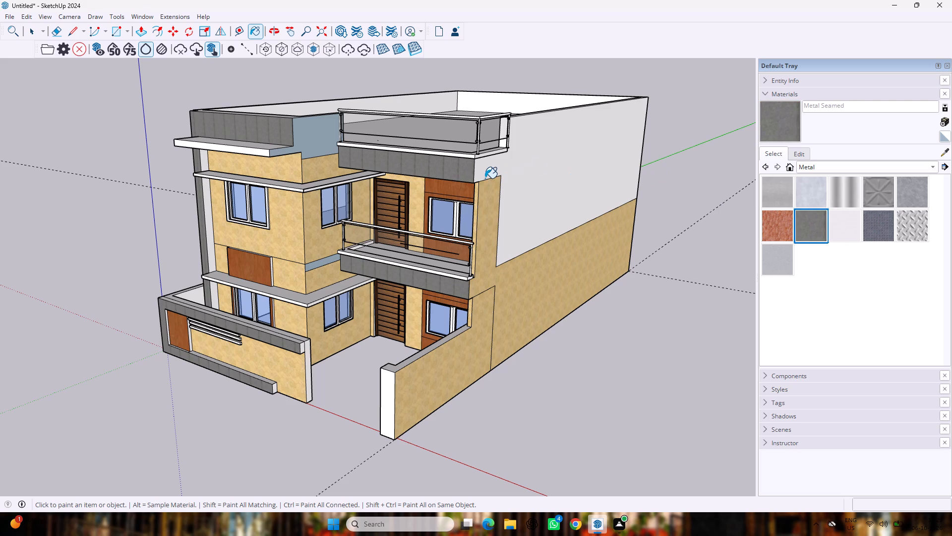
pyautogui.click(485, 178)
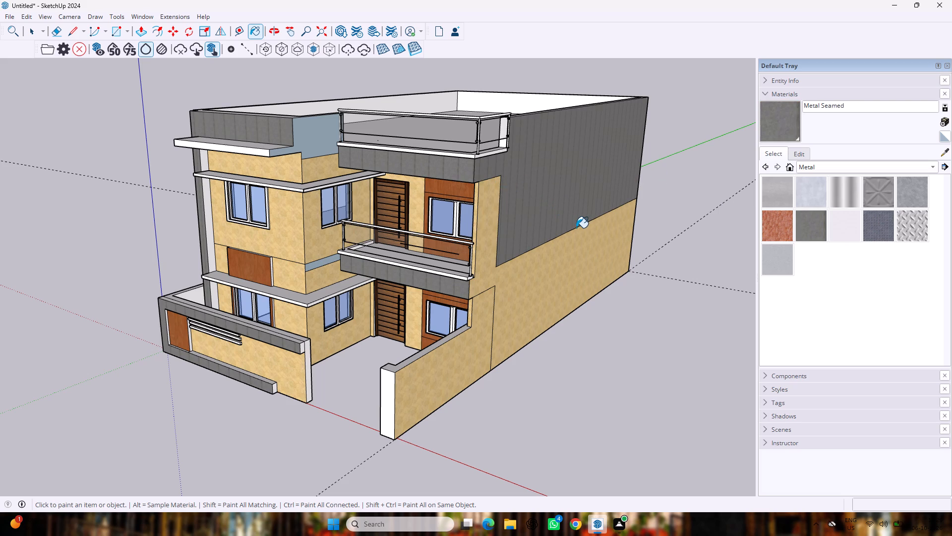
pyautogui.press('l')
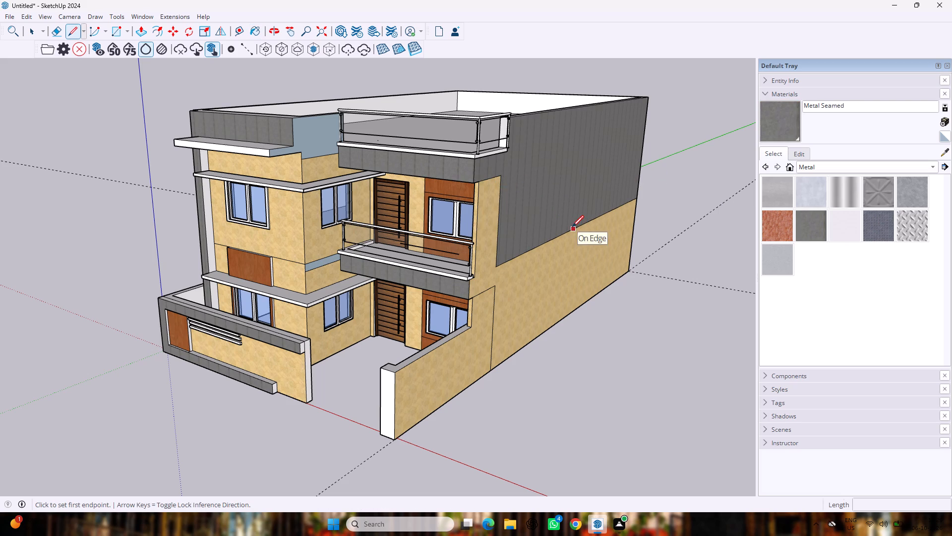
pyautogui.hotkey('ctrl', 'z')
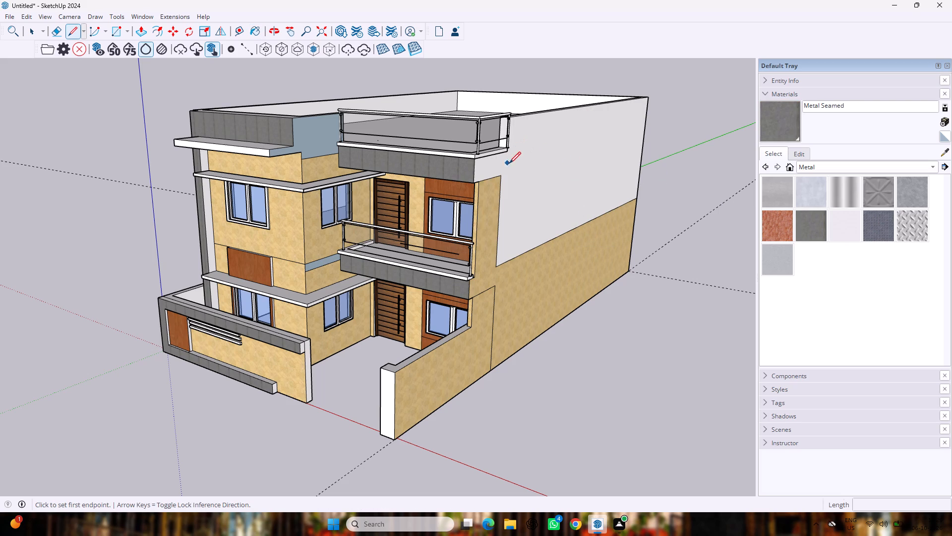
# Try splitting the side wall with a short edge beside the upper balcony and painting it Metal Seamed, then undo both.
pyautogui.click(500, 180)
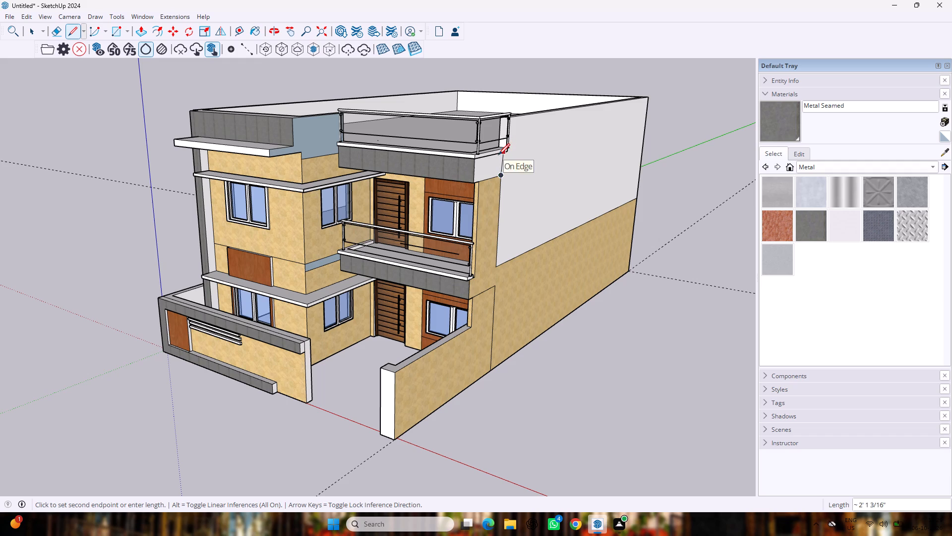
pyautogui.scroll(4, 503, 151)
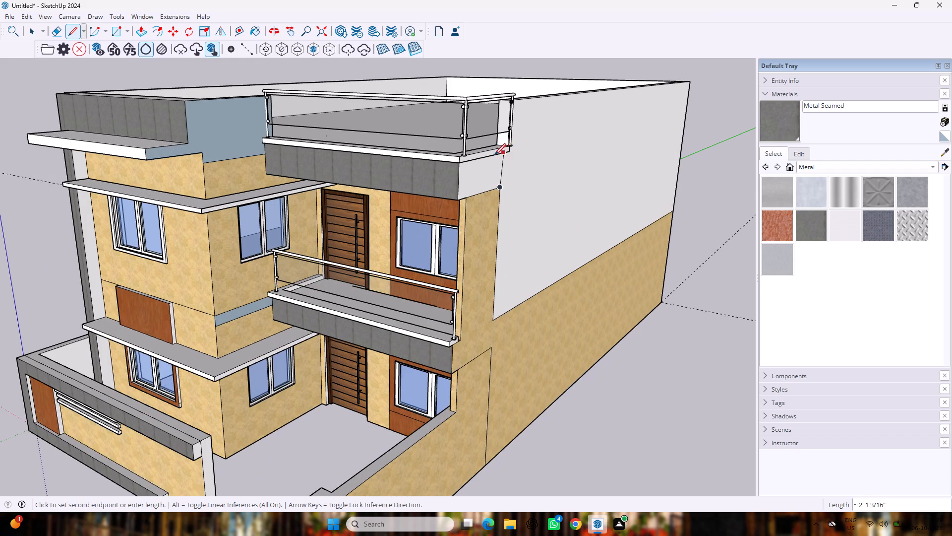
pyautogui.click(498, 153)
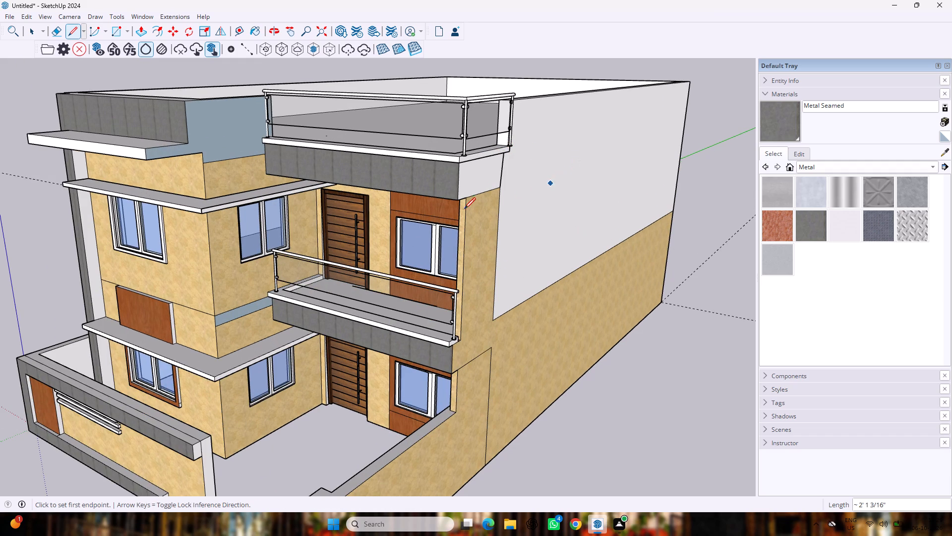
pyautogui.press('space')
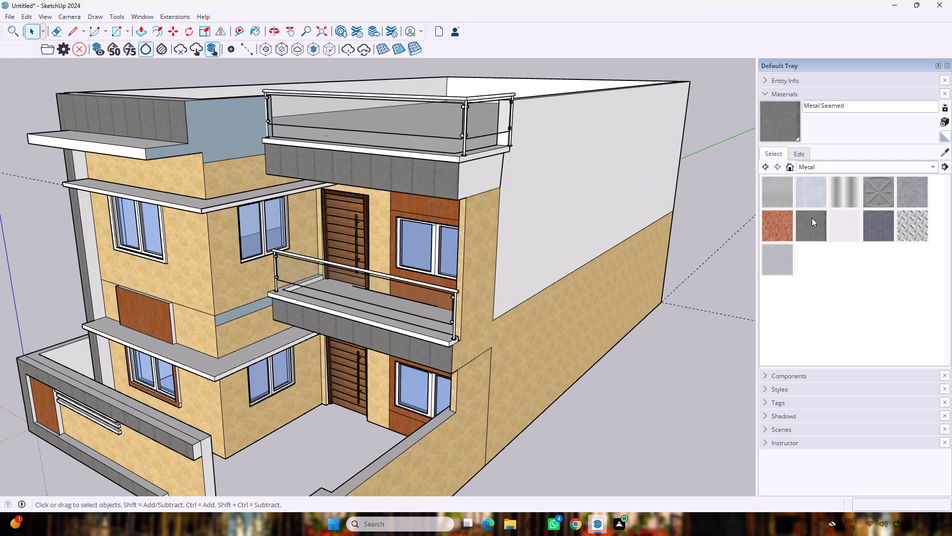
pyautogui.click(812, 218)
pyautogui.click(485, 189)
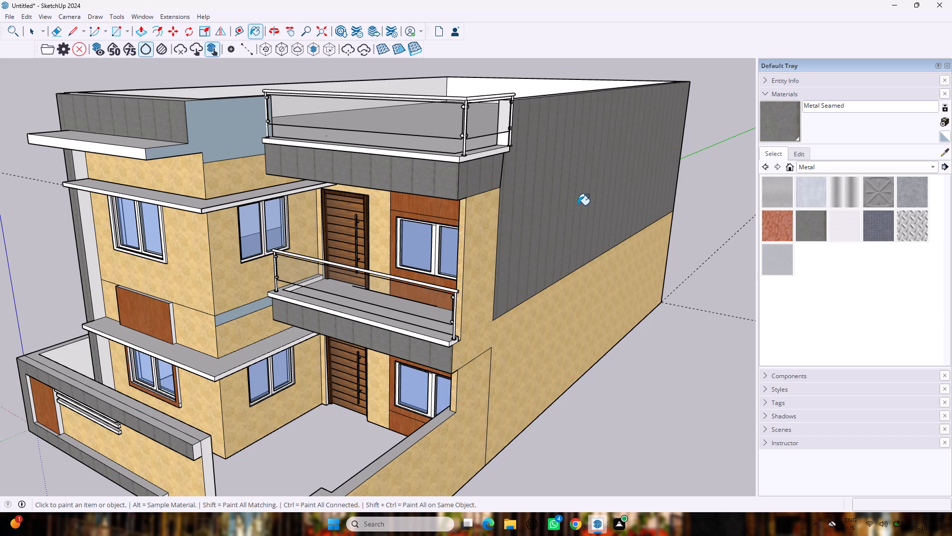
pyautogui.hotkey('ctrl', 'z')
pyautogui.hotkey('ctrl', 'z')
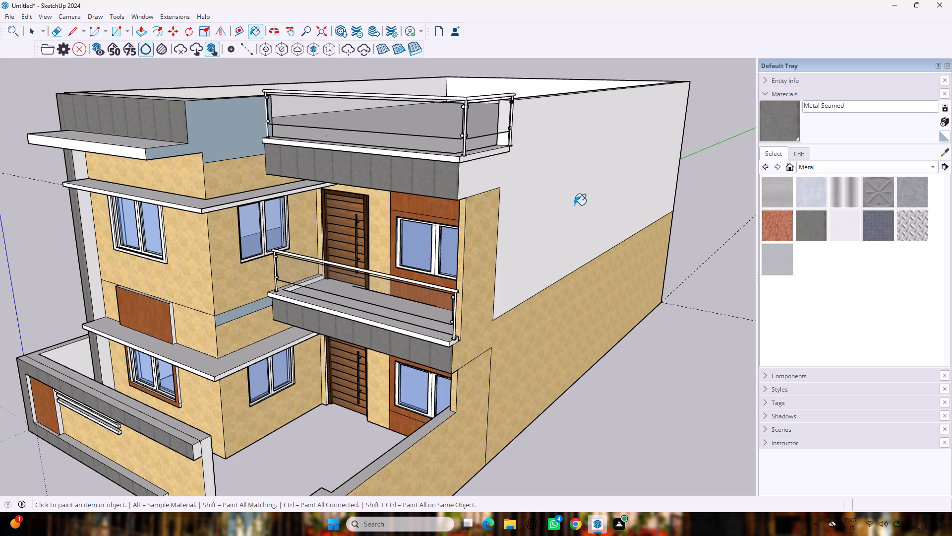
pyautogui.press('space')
# Close the Default Tray.
pyautogui.scroll(-7, 576, 200)
pyautogui.moveTo(571, 194); pyautogui.dragTo(591, 199, button='middle')
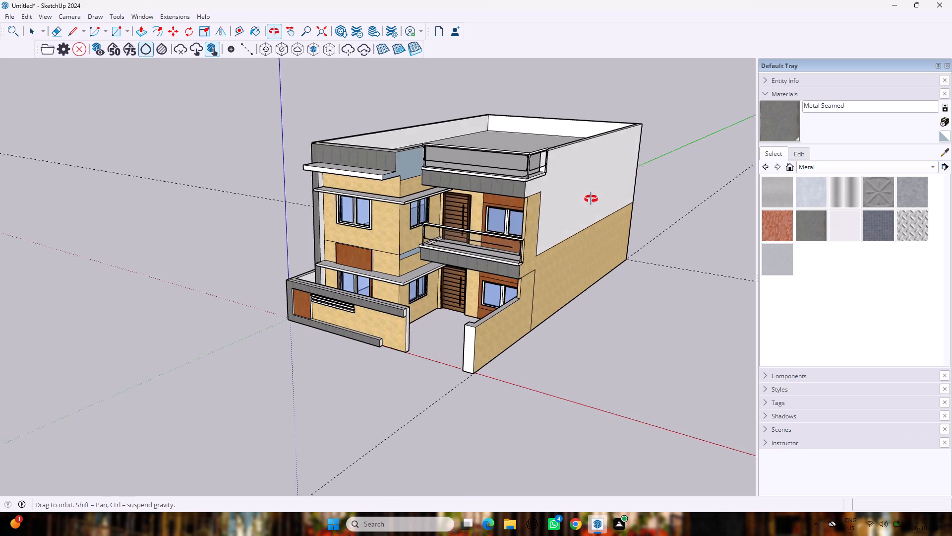
pyautogui.moveTo(591, 199); pyautogui.dragTo(731, 152, button='middle')
pyautogui.moveTo(459, 272); pyautogui.dragTo(466, 335, button='middle')
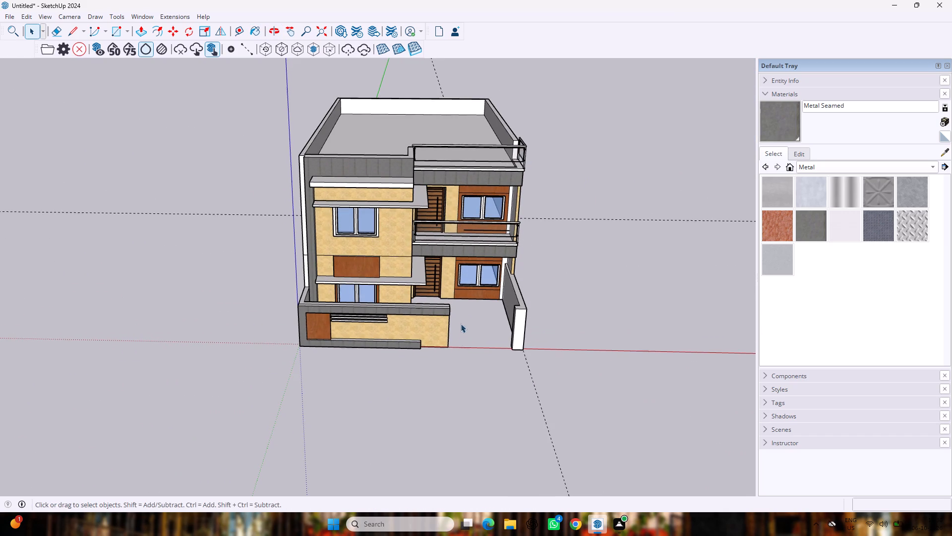
pyautogui.moveTo(434, 329); pyautogui.dragTo(443, 249, button='middle')
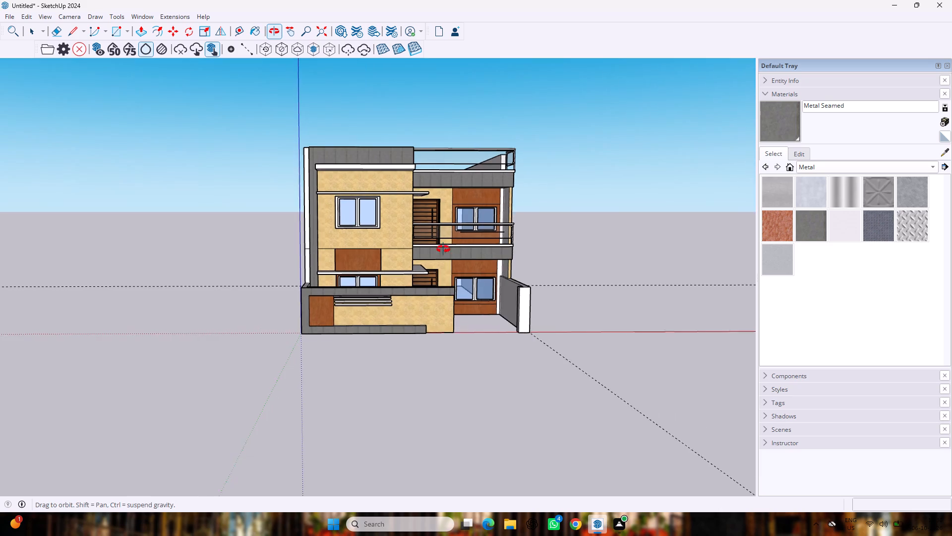
pyautogui.moveTo(443, 249); pyautogui.dragTo(437, 251, button='middle')
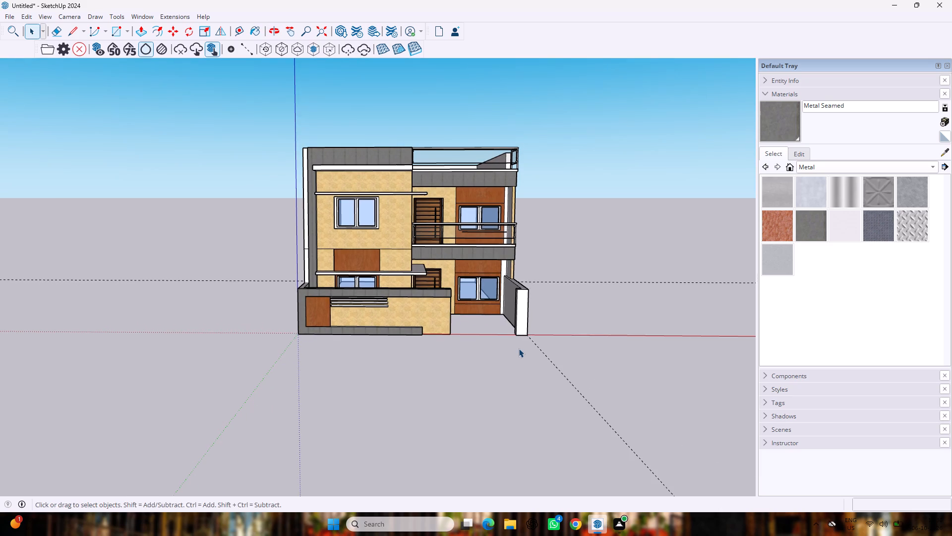
pyautogui.click(945, 63)
# Draw a ground rectangle about 19' 11" by 4' 5" along the outside of the front boundary wall, starting at the origin corner.
pyautogui.moveTo(583, 280); pyautogui.dragTo(492, 373, button='middle')
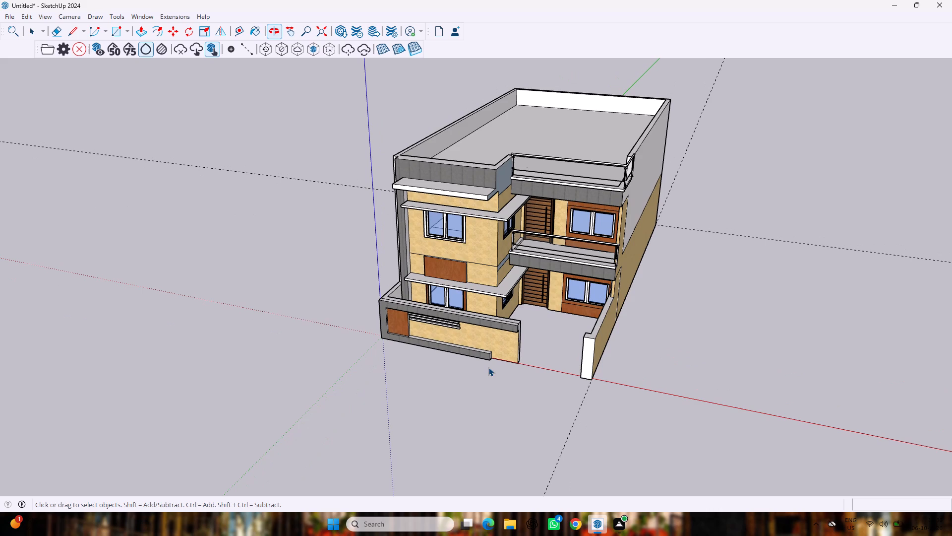
pyautogui.moveTo(496, 413); pyautogui.dragTo(502, 367, button='middle')
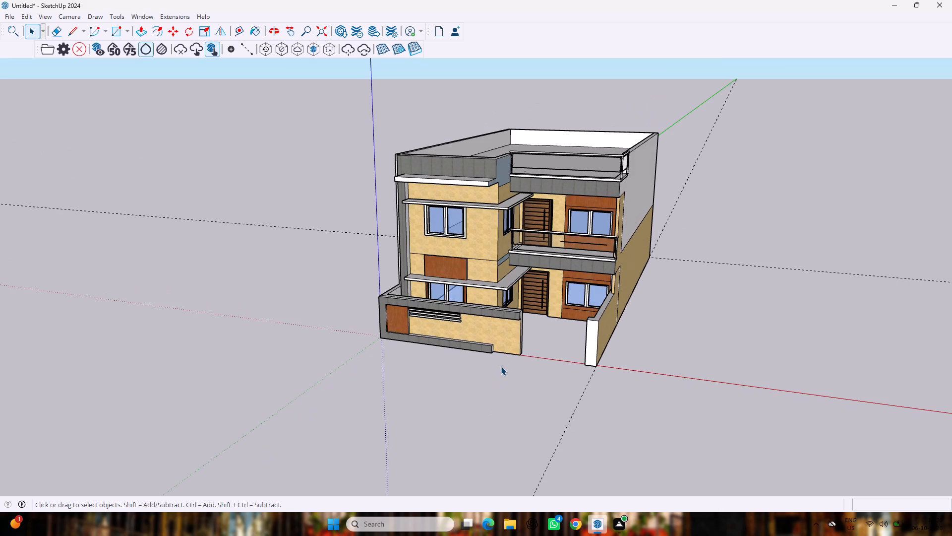
pyautogui.moveTo(501, 366); pyautogui.dragTo(513, 349, button='middle')
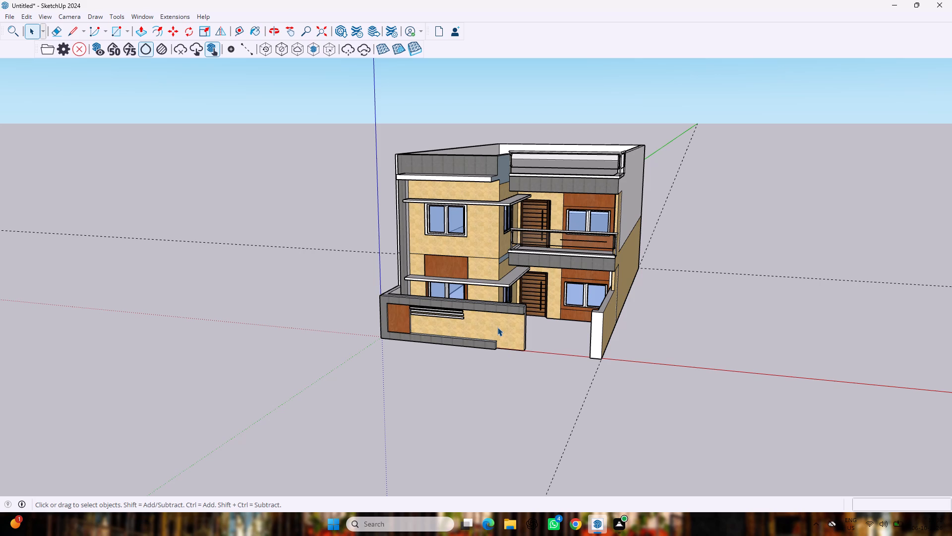
pyautogui.press('r')
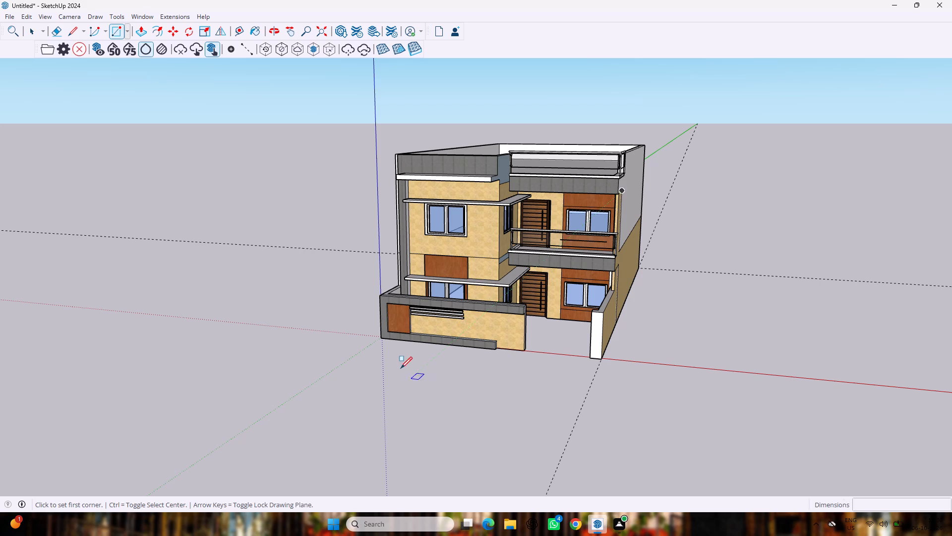
pyautogui.scroll(15, 386, 353)
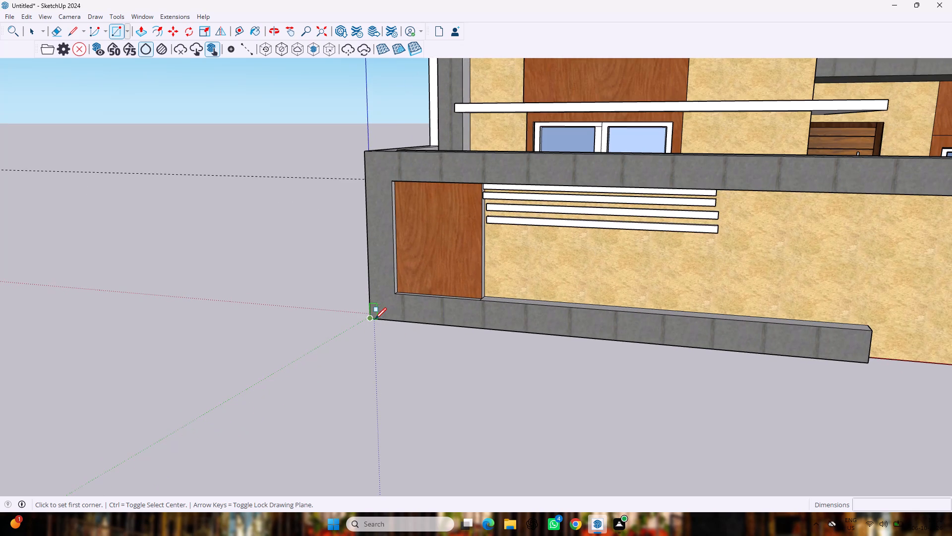
pyautogui.click(368, 320)
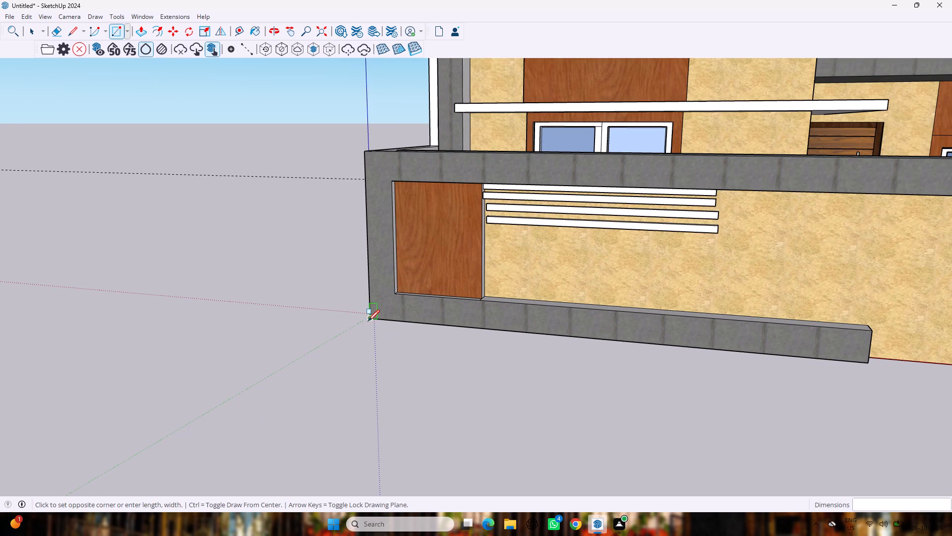
pyautogui.scroll(-10, 850, 413)
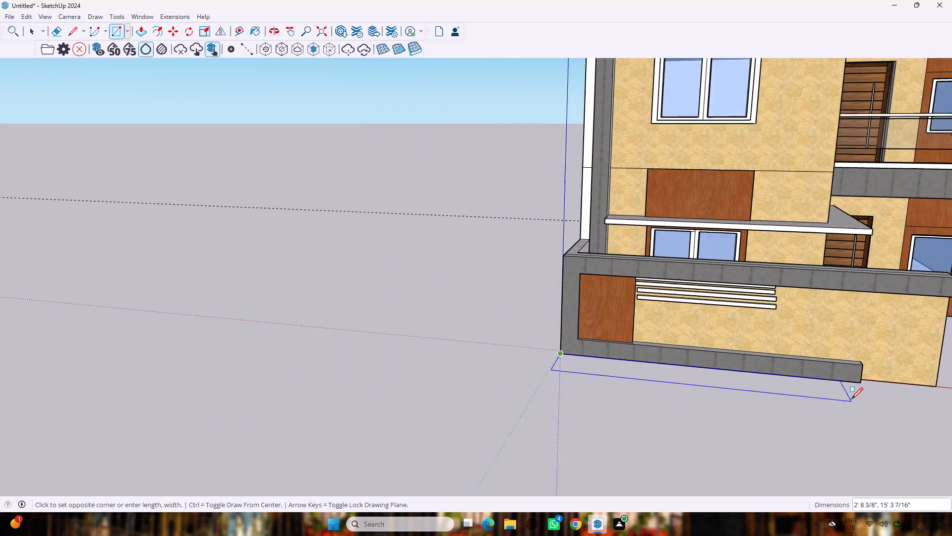
pyautogui.scroll(-6, 851, 399)
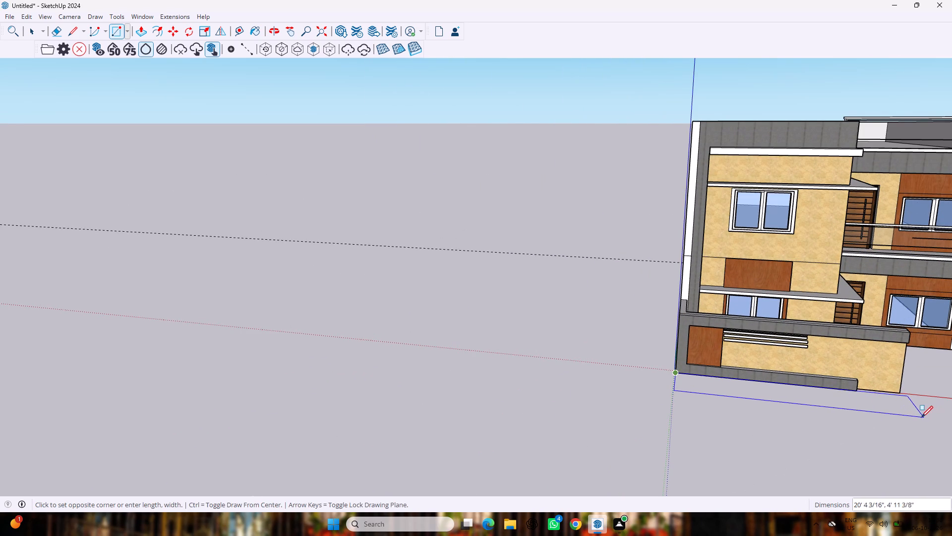
pyautogui.click(916, 414)
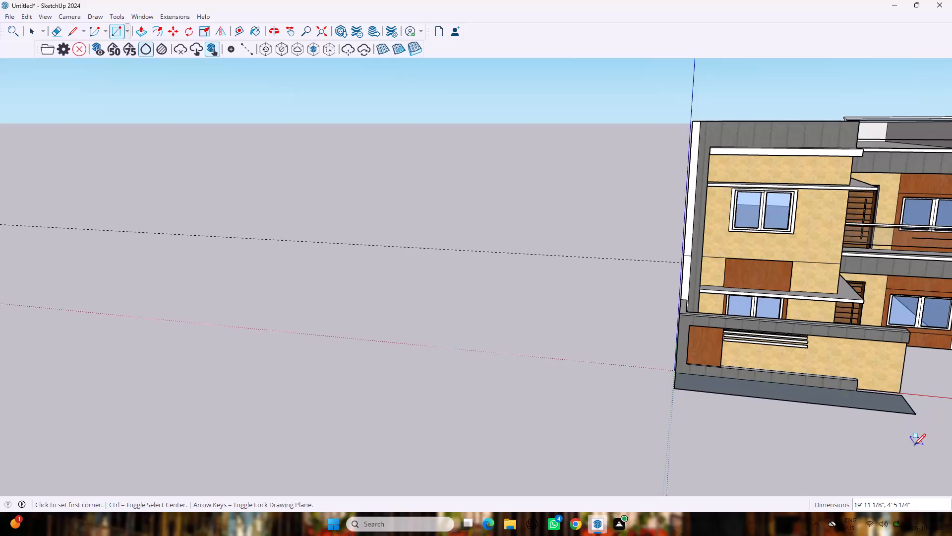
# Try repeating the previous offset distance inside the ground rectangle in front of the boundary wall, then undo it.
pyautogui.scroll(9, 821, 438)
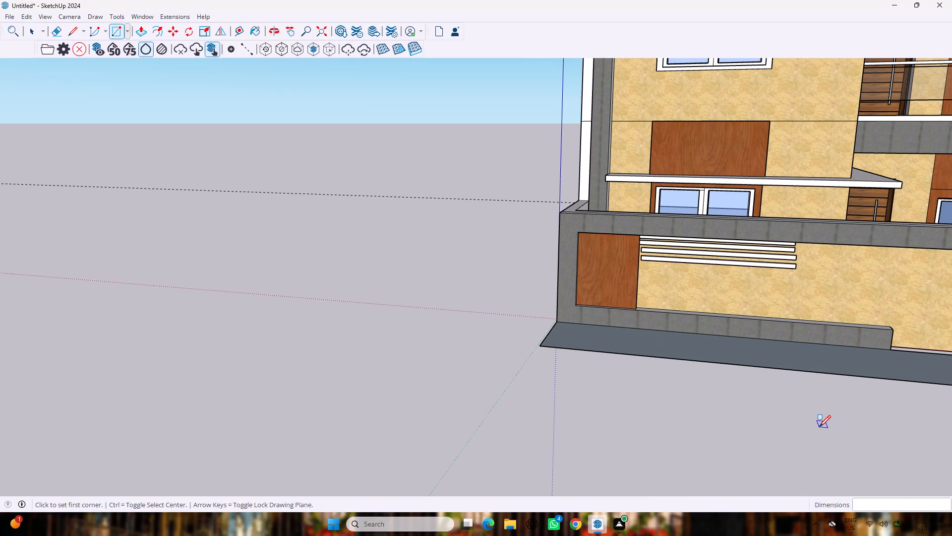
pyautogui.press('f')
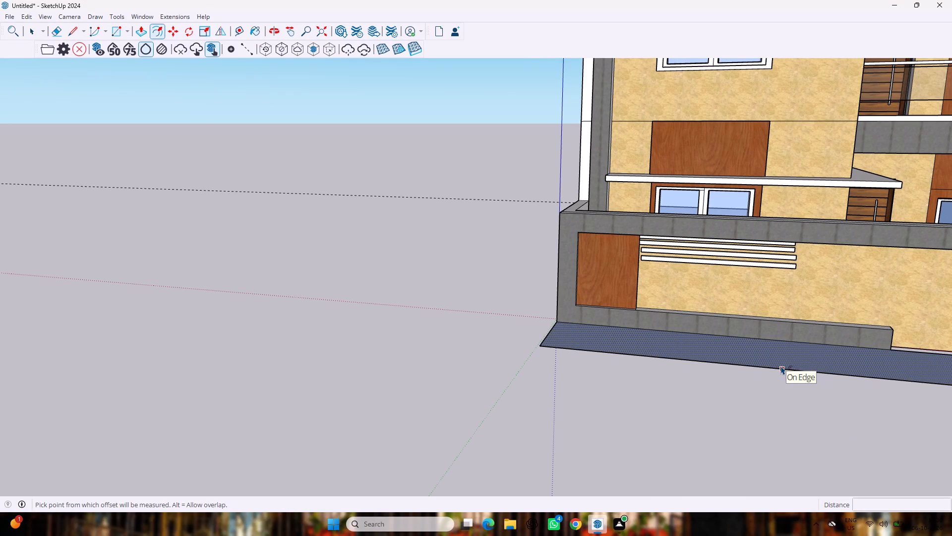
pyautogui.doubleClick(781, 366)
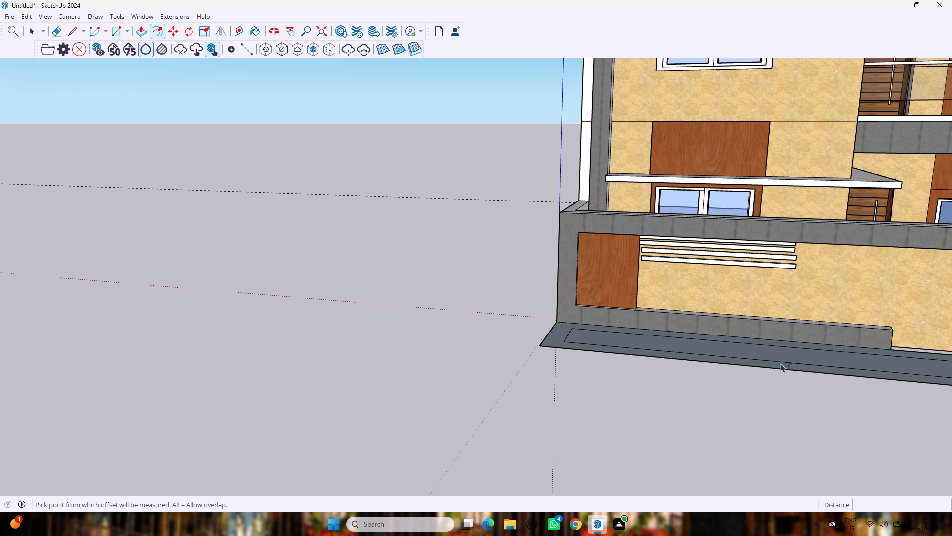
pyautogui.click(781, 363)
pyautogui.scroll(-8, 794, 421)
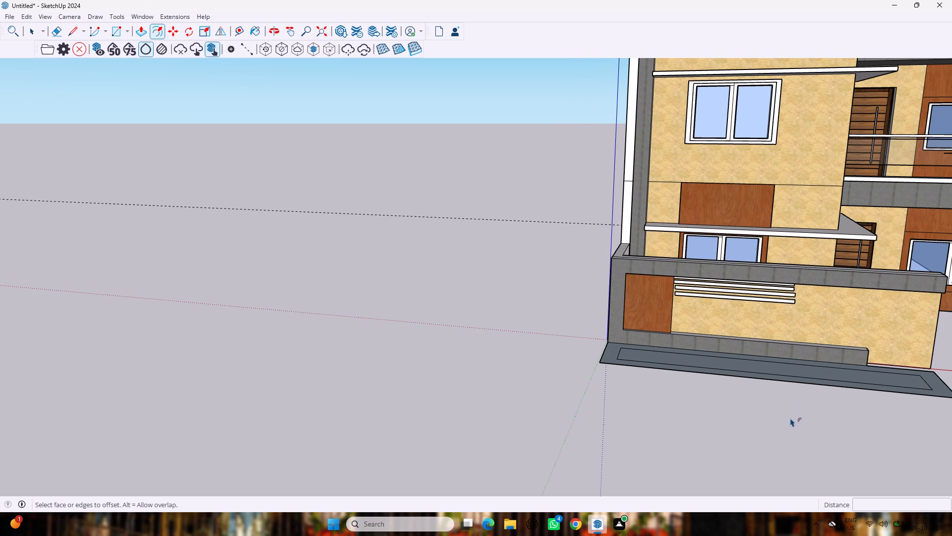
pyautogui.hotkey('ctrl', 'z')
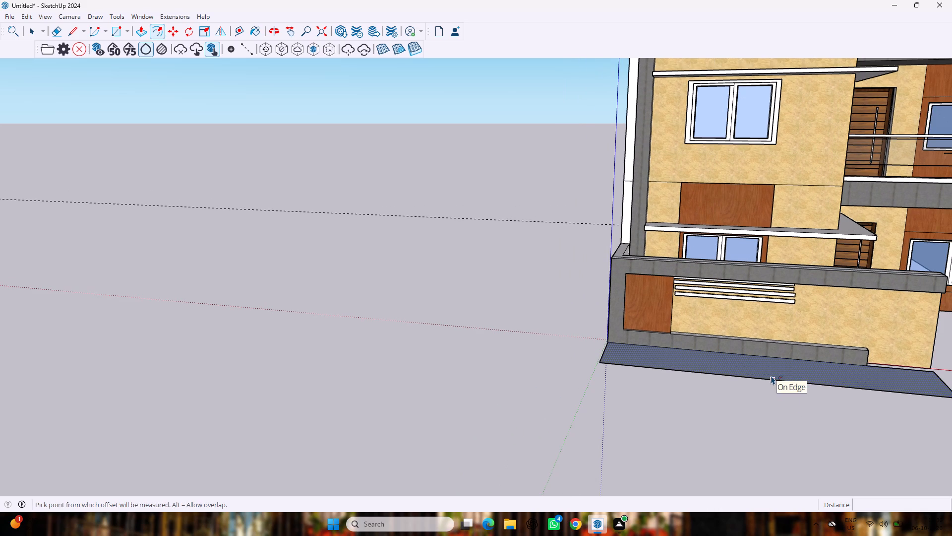
# Offset the outline of the ground rectangle inward by 6" to form a narrow border.
pyautogui.click(771, 376)
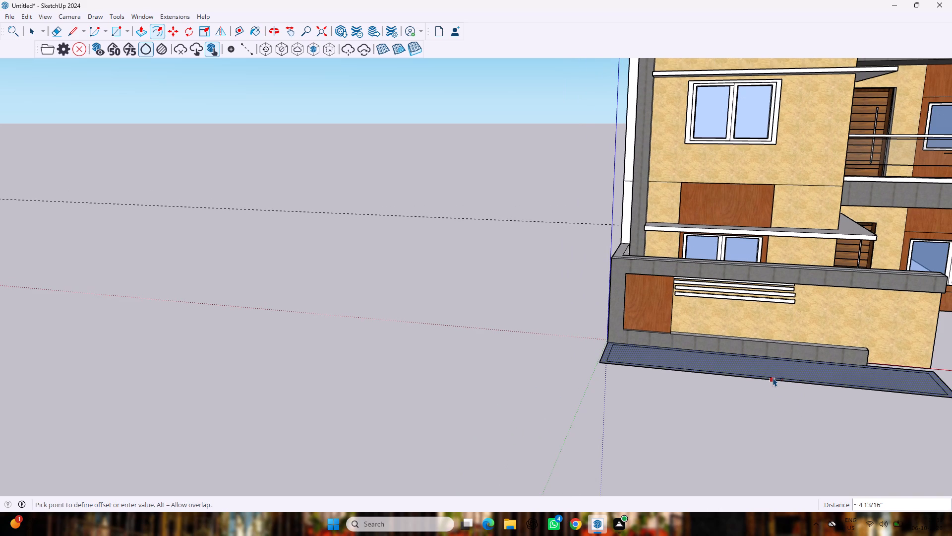
pyautogui.press('6')
pyautogui.hotkey('shift', '"')
pyautogui.press('Return')
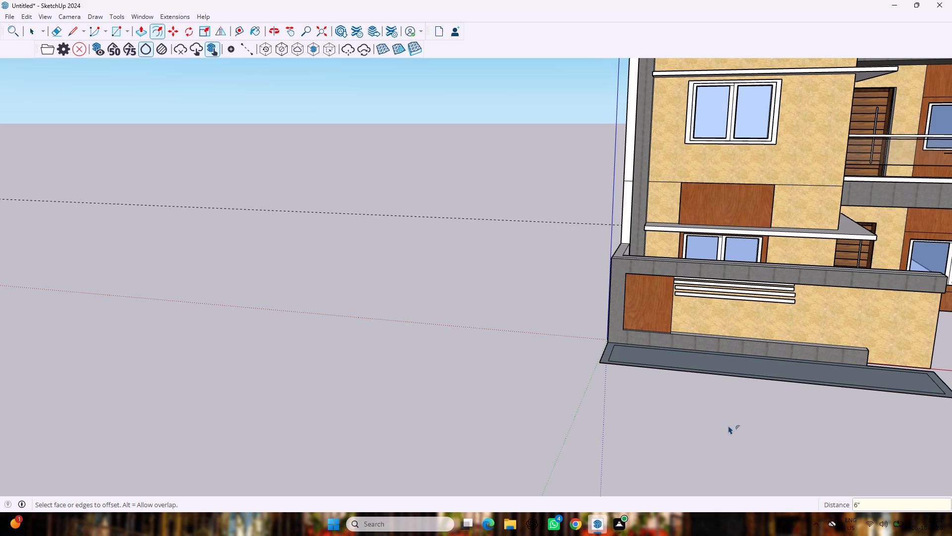
pyautogui.press('space')
# Push/Pull the 6" border up about 9" to form the raised rim of a planter bed in front of the boundary wall.
pyautogui.press('p')
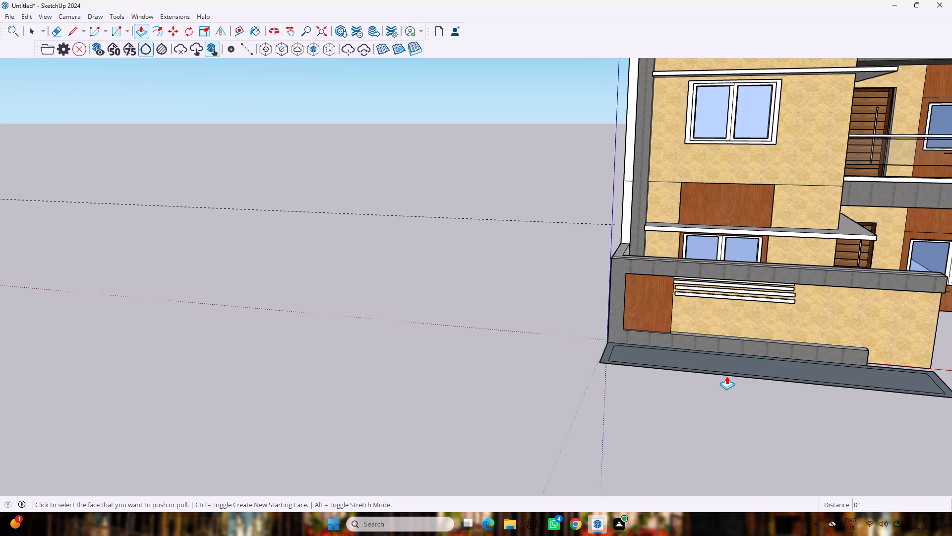
pyautogui.moveTo(726, 369); pyautogui.dragTo(571, 444, button='middle')
pyautogui.scroll(1, 569, 442)
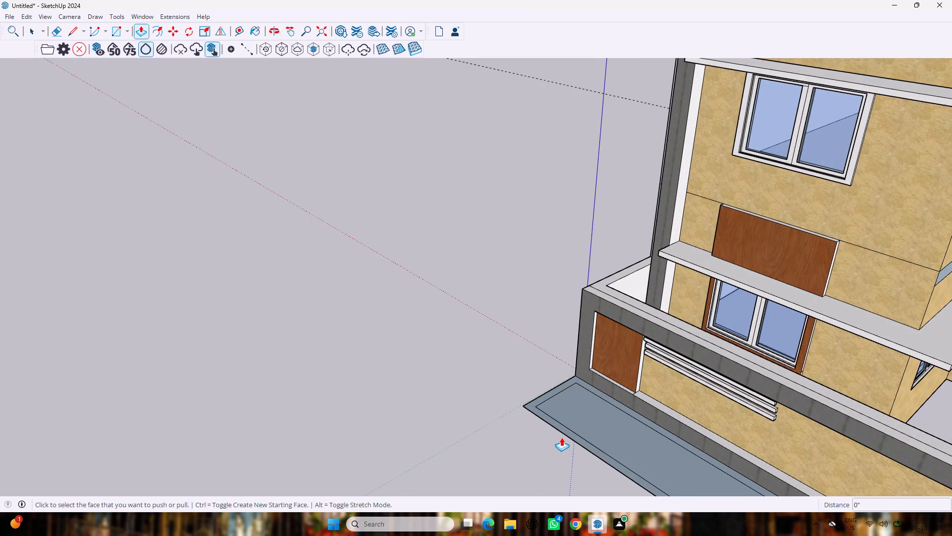
pyautogui.moveTo(562, 405); pyautogui.dragTo(477, 428, button='middle')
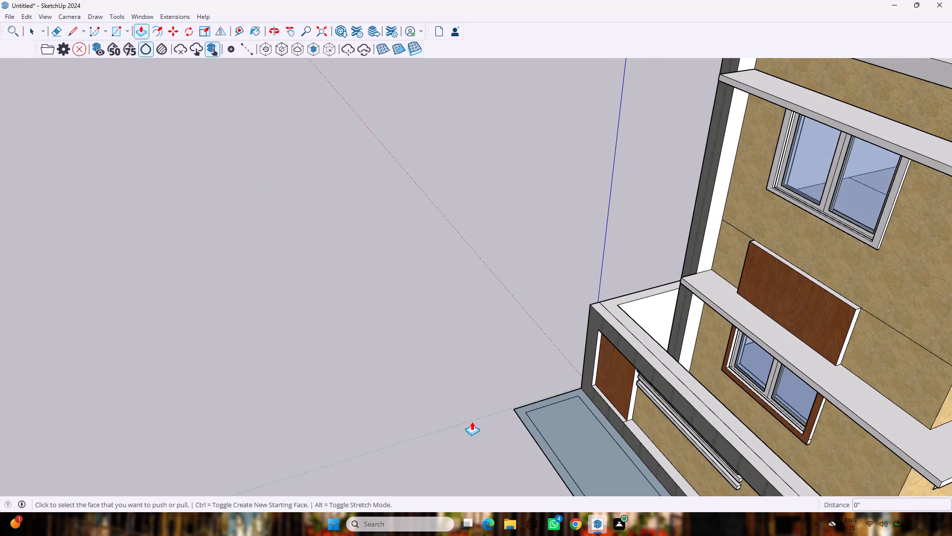
pyautogui.scroll(4, 531, 425)
pyautogui.moveTo(531, 420); pyautogui.dragTo(535, 405)
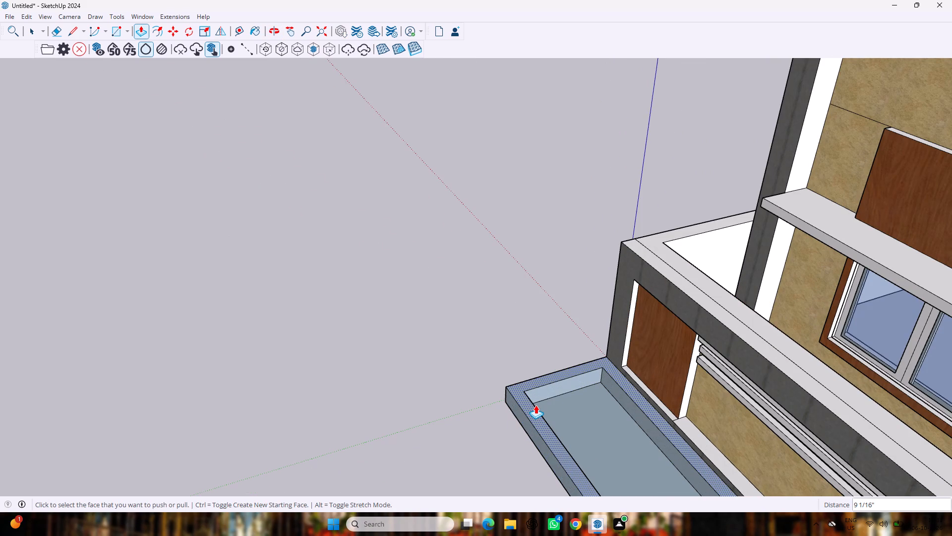
pyautogui.scroll(-9, 454, 411)
pyautogui.moveTo(458, 397); pyautogui.dragTo(467, 398, button='middle')
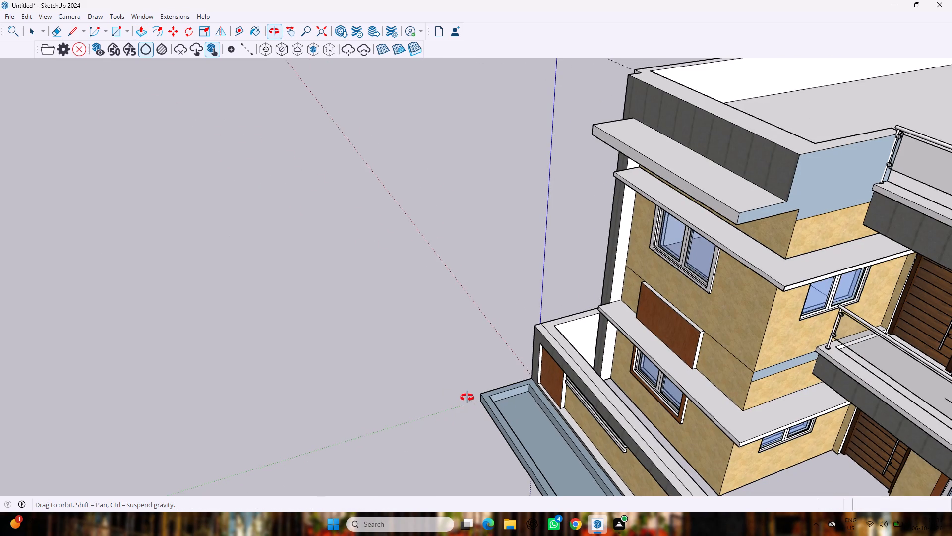
pyautogui.moveTo(467, 398); pyautogui.dragTo(741, 288, button='middle')
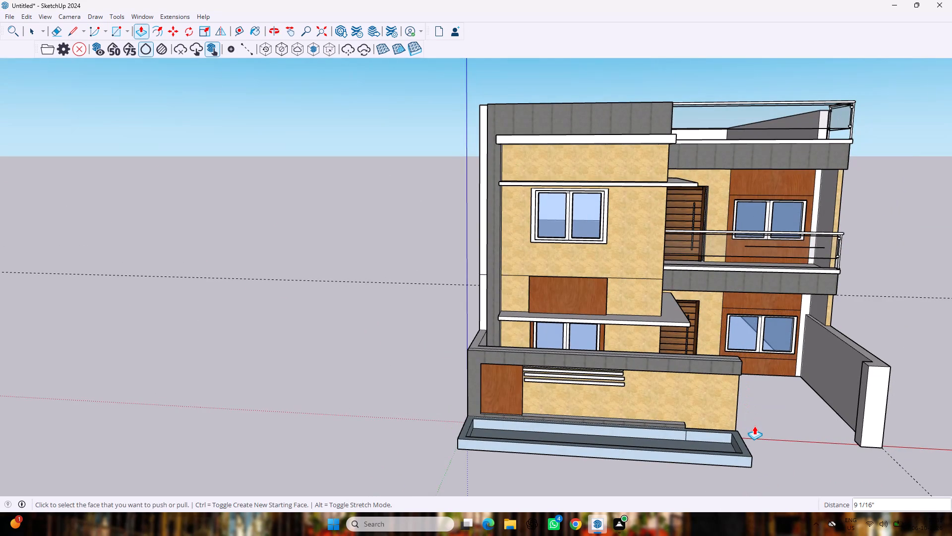
pyautogui.press('space')
pyautogui.moveTo(779, 466); pyautogui.dragTo(709, 453, button='middle')
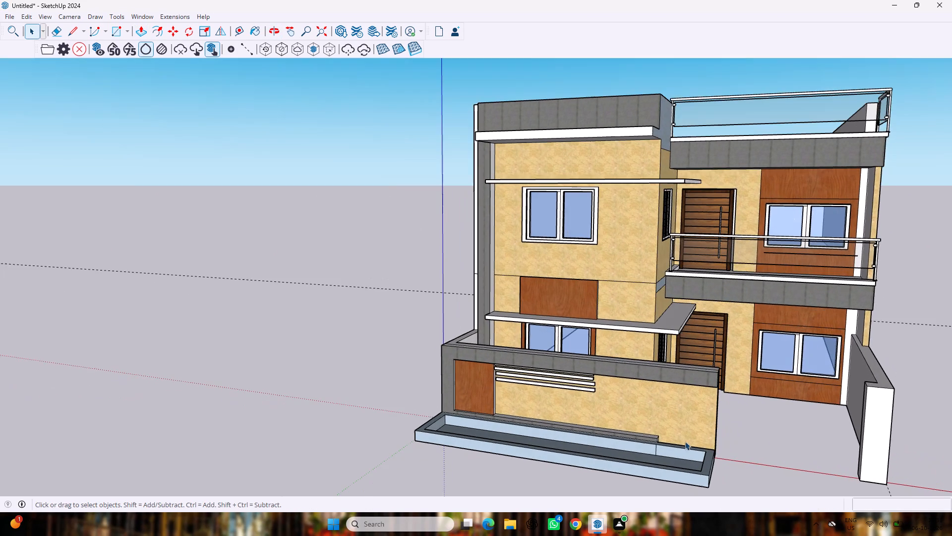
pyautogui.scroll(7, 612, 464)
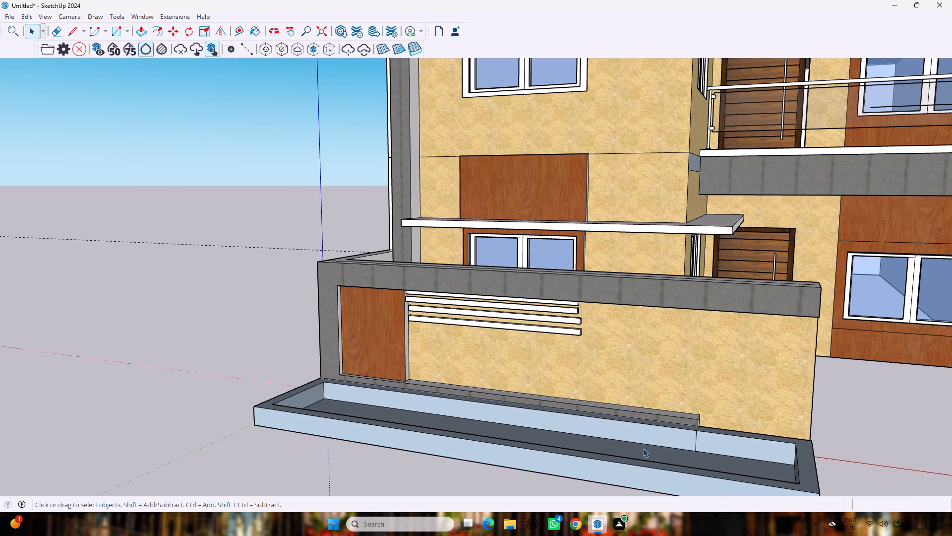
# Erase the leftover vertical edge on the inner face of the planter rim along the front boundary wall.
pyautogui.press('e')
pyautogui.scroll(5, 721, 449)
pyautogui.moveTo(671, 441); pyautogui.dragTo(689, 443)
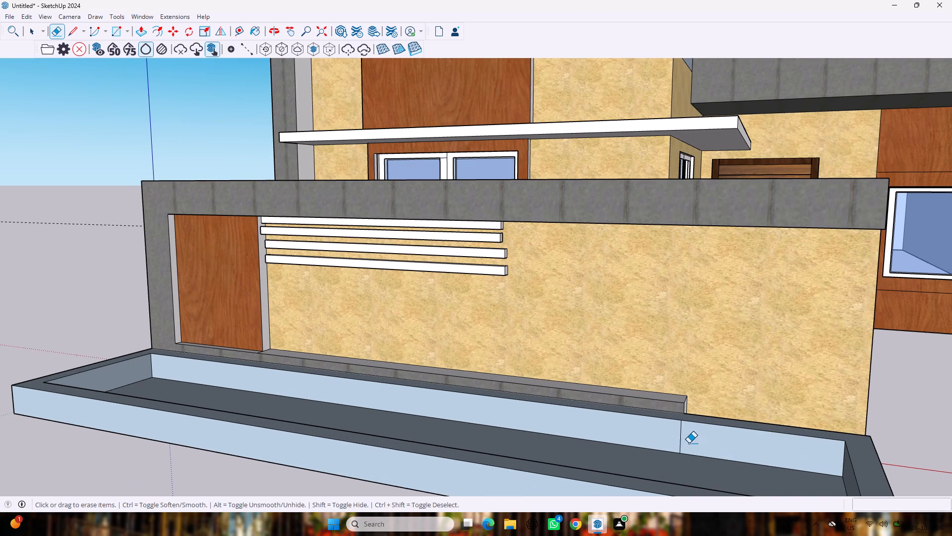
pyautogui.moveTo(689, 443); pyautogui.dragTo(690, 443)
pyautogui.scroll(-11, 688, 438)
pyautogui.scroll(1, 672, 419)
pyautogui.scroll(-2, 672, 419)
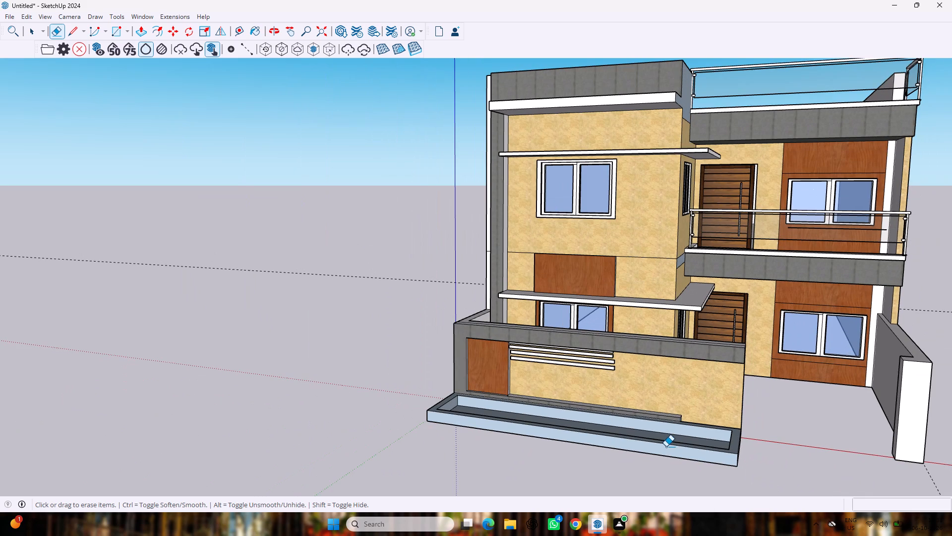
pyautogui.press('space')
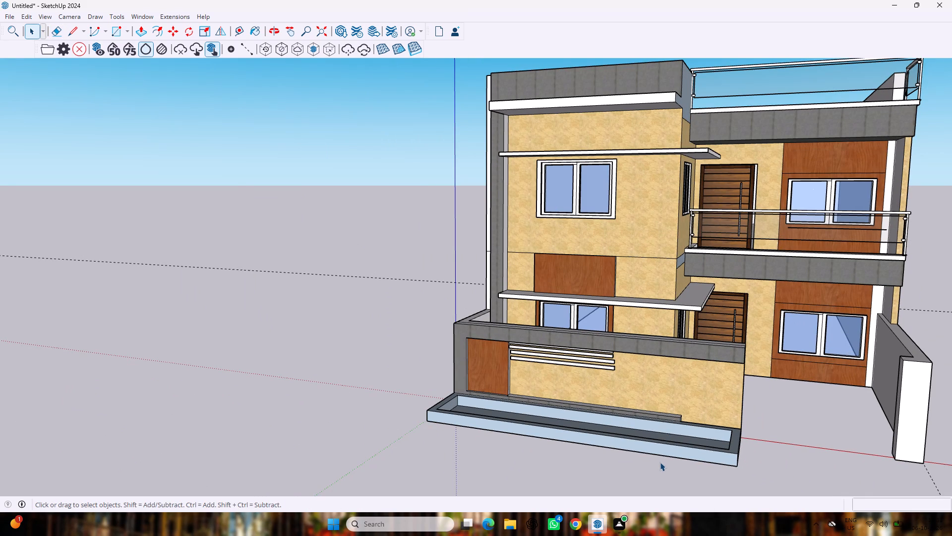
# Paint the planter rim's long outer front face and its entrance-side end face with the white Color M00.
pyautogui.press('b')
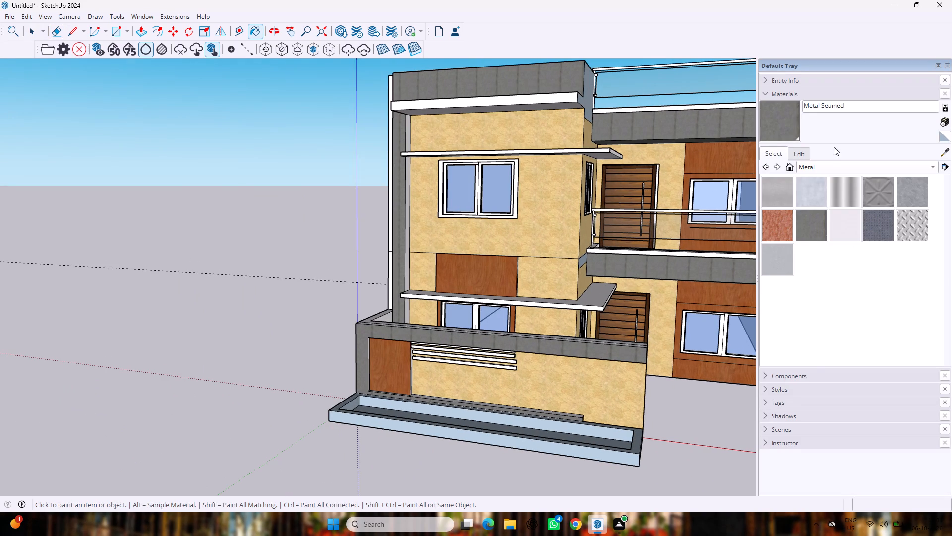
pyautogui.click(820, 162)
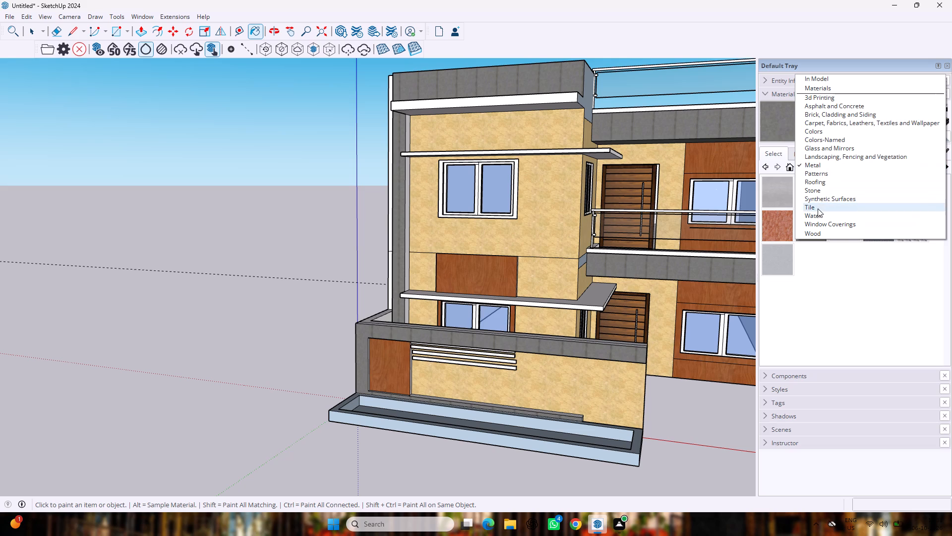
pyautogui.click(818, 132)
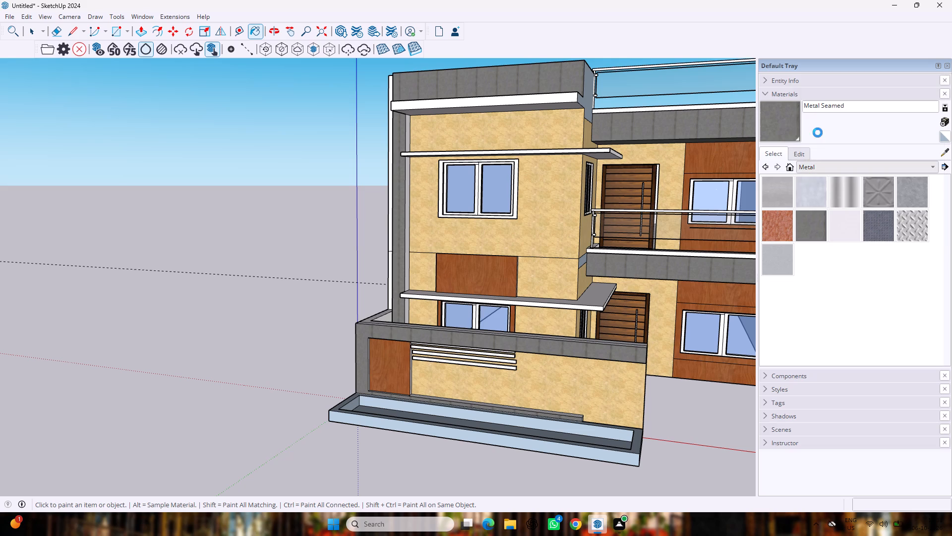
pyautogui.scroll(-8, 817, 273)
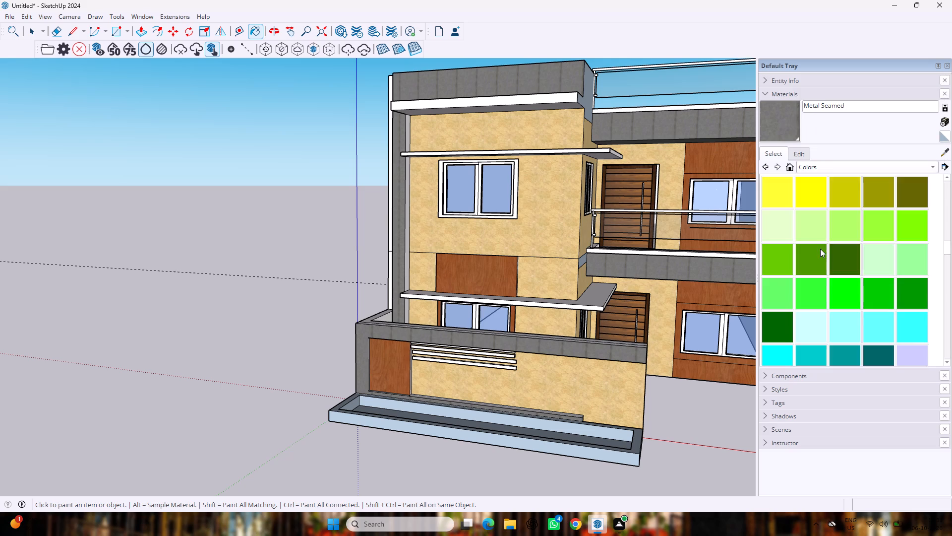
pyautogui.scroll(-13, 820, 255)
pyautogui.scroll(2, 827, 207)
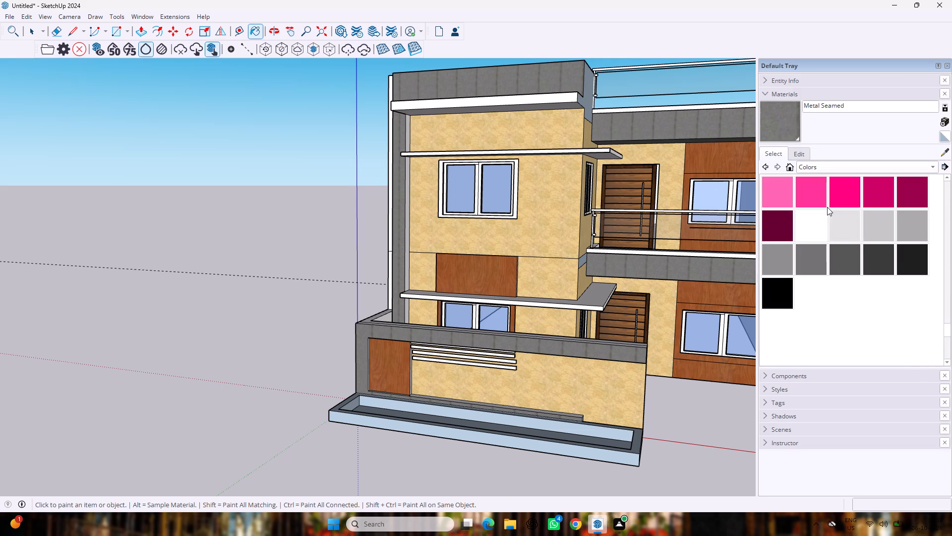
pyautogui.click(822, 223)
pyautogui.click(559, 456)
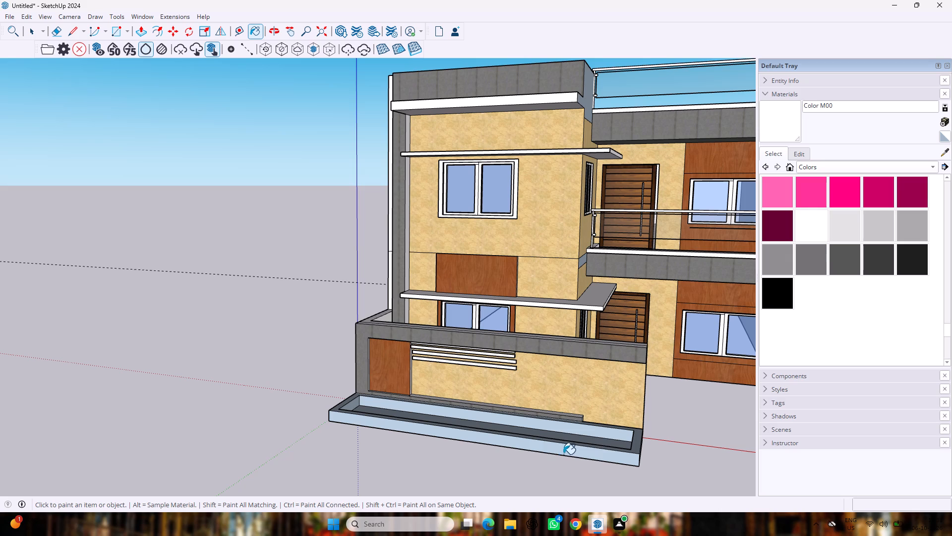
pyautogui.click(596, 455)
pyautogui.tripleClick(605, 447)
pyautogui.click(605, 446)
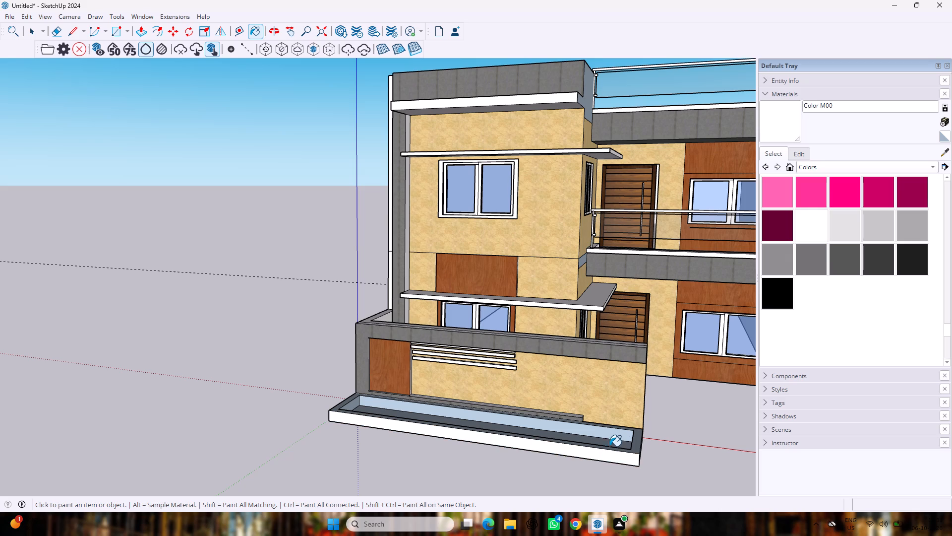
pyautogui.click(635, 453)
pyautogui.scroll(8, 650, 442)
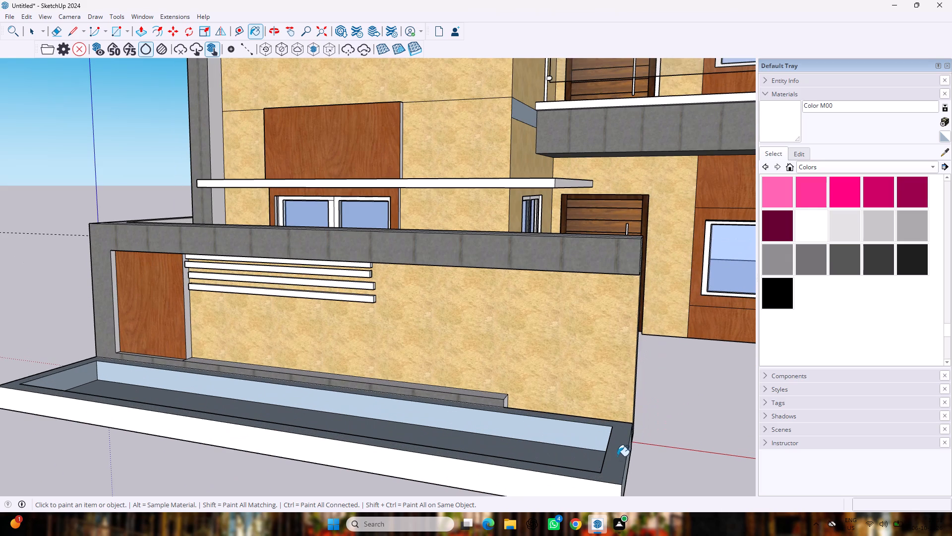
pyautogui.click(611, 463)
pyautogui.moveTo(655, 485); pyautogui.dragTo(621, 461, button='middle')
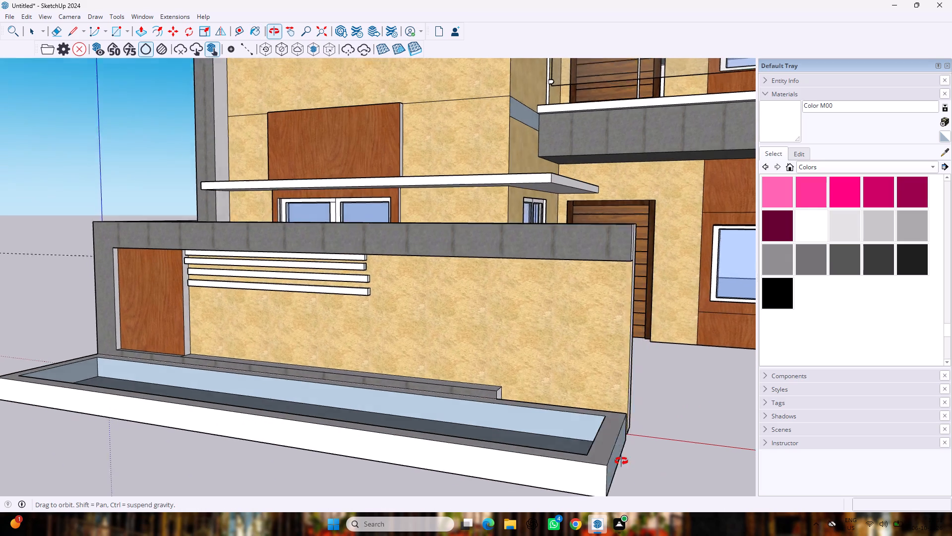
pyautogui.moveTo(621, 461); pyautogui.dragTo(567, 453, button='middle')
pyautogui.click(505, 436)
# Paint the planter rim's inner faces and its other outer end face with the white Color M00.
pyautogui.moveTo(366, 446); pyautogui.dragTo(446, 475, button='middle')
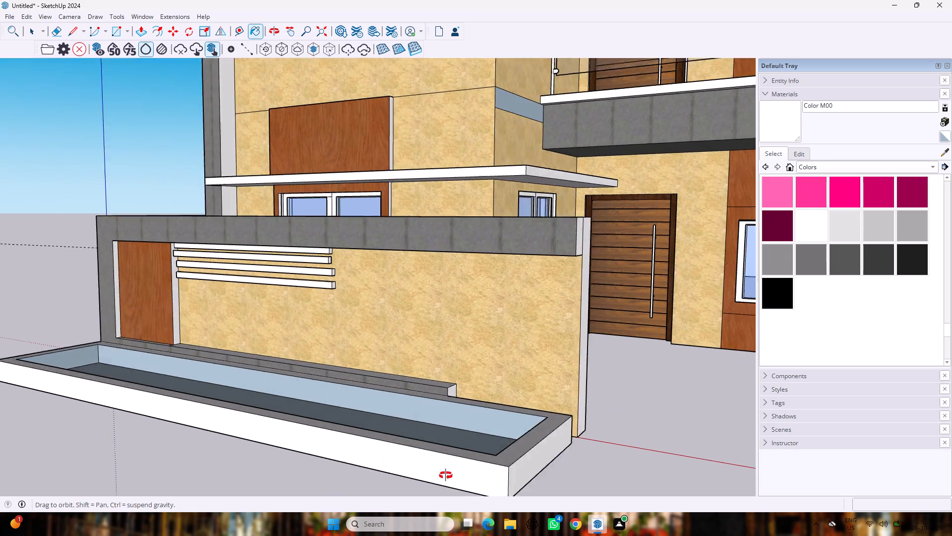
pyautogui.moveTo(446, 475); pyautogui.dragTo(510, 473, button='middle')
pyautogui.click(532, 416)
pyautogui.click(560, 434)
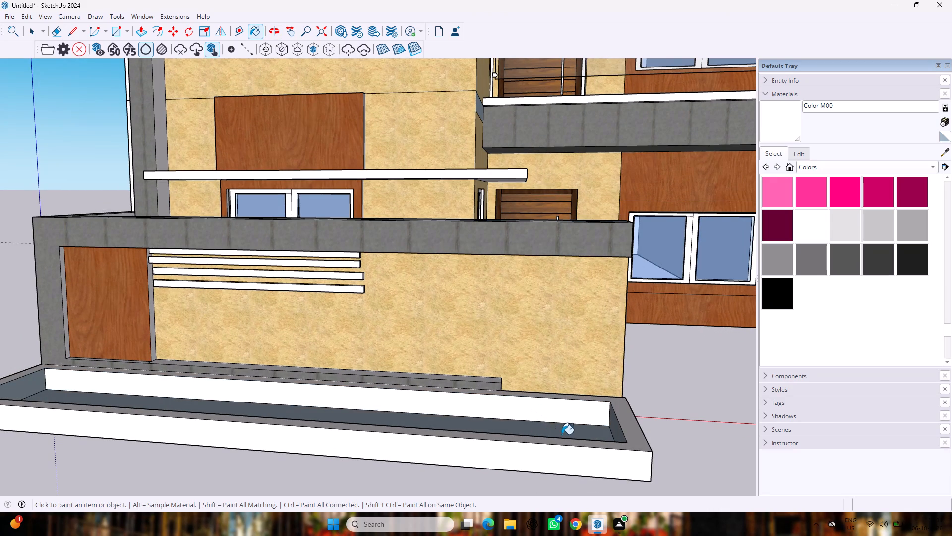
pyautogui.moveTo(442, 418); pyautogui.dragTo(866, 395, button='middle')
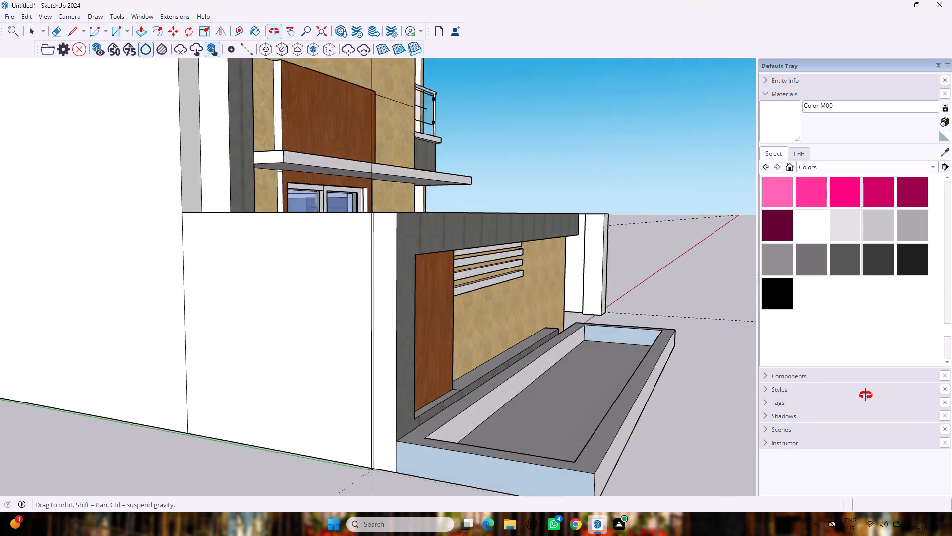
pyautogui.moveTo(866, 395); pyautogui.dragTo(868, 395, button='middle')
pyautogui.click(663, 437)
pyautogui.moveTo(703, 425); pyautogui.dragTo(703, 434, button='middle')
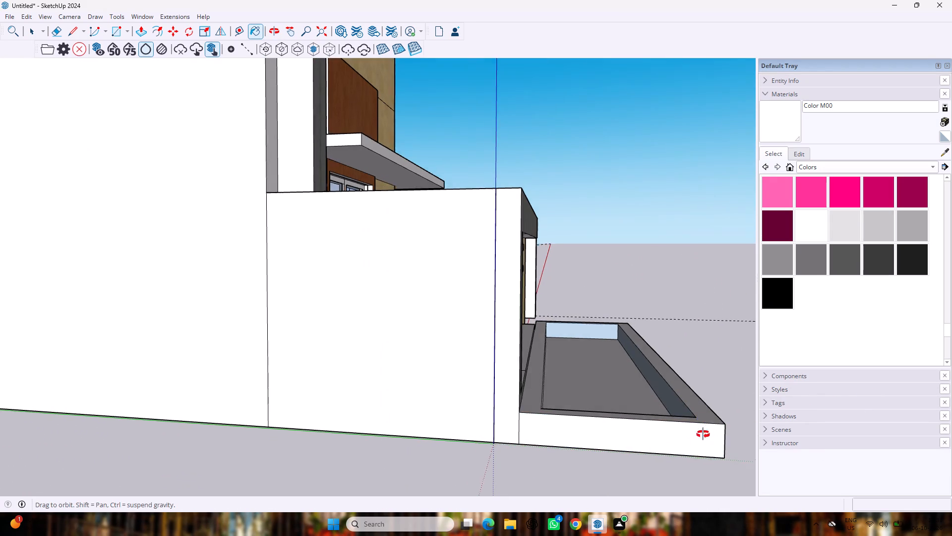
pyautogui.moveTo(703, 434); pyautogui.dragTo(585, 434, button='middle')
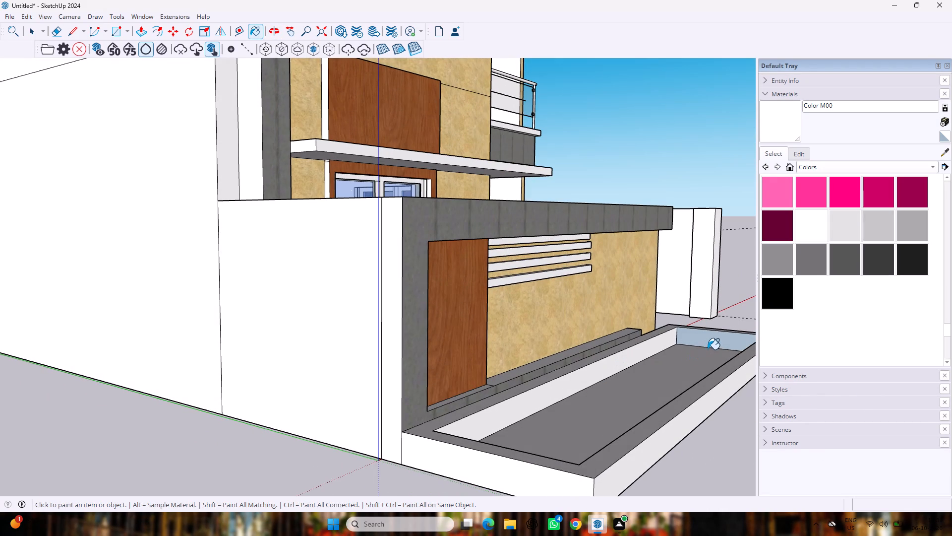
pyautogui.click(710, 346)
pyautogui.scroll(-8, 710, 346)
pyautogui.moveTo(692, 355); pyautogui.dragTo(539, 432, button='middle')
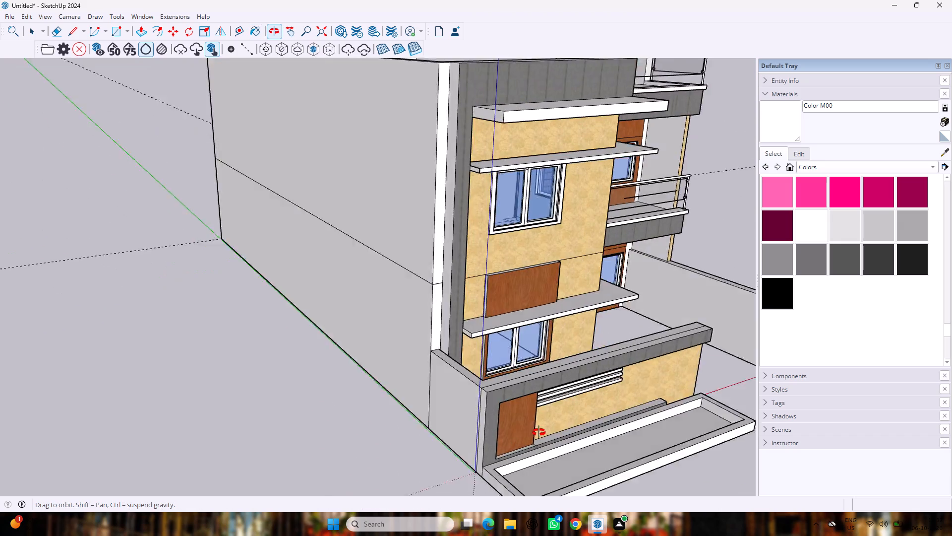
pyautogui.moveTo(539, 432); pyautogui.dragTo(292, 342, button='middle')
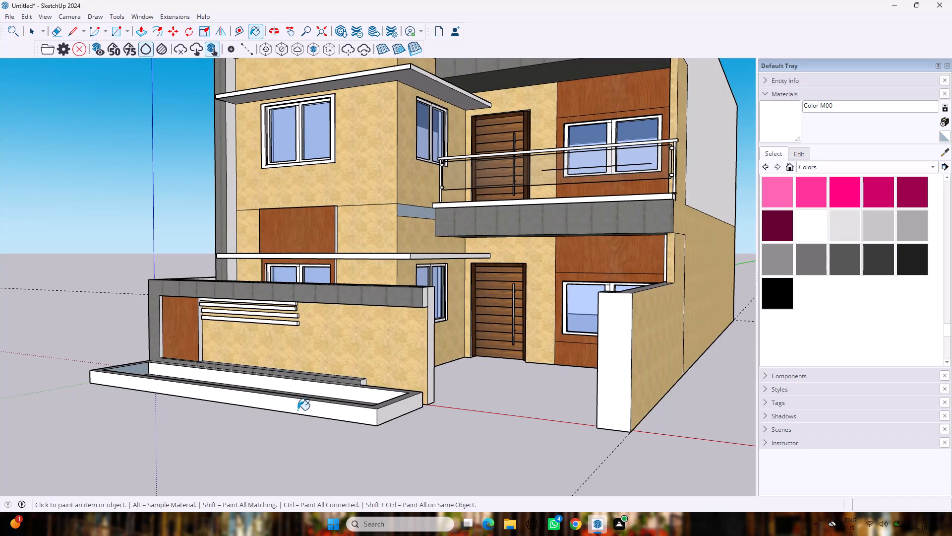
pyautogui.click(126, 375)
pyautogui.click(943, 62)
# Examine the white planter bed against the house's front elevation from above, both close up and from a distance.
pyautogui.scroll(-9, 116, 316)
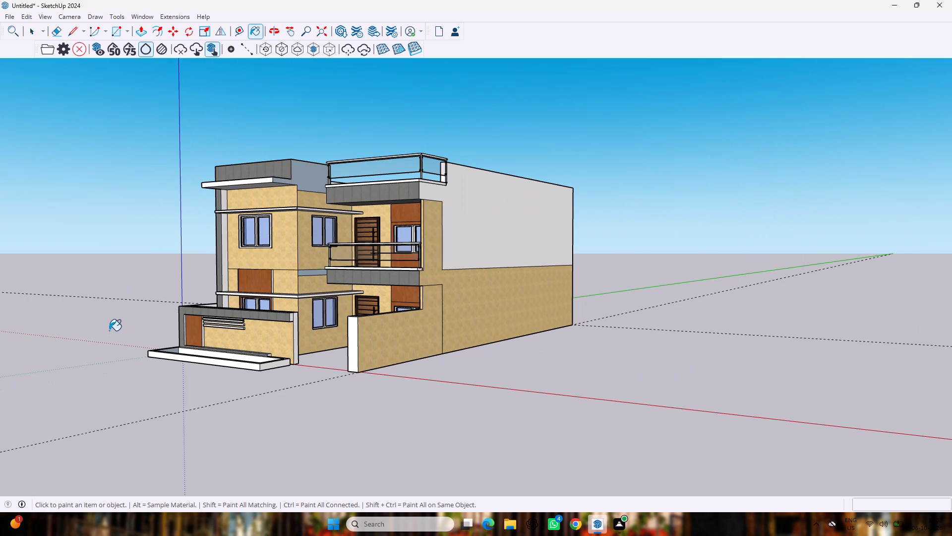
pyautogui.press('space')
pyautogui.moveTo(144, 361); pyautogui.dragTo(226, 453, button='middle')
pyautogui.middleClick(250, 465)
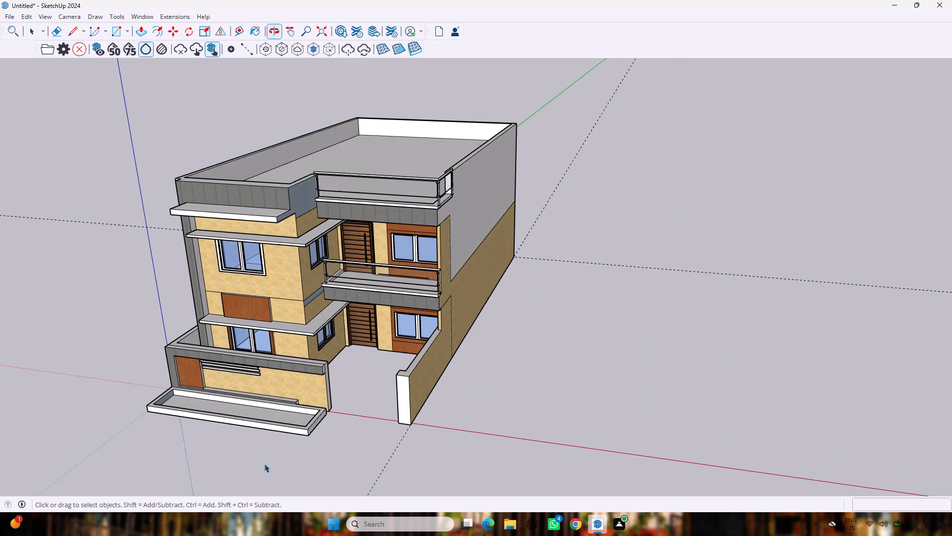
pyautogui.scroll(10, 267, 458)
pyautogui.scroll(-1, 269, 428)
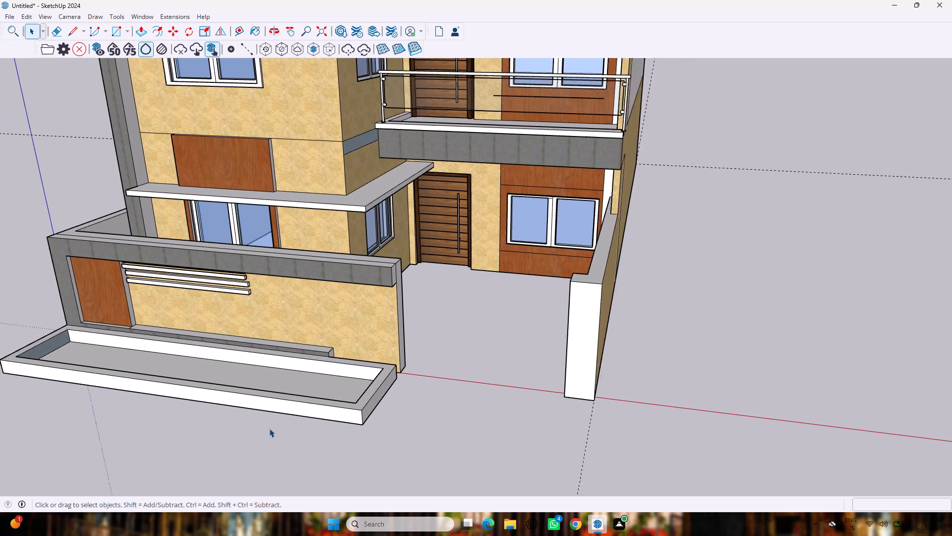
pyautogui.scroll(-1, 269, 428)
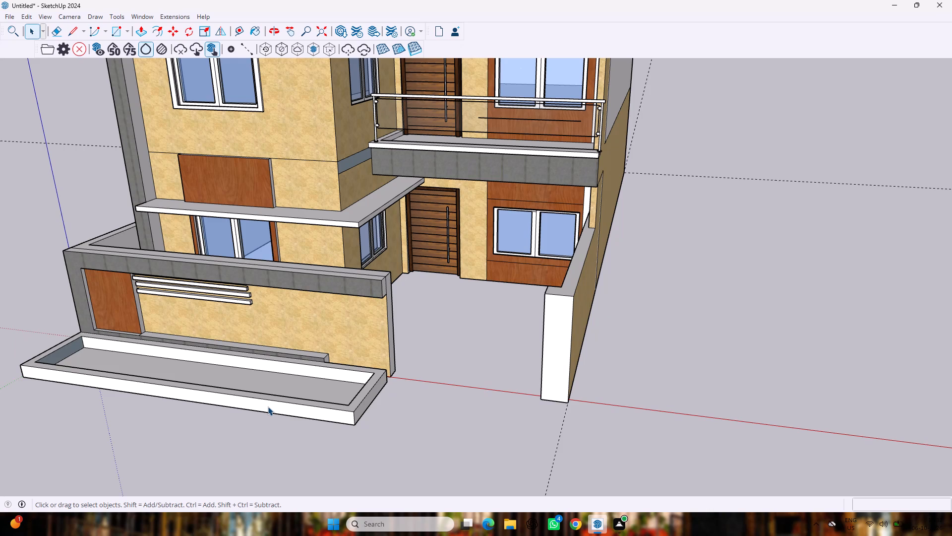
pyautogui.scroll(-8, 278, 397)
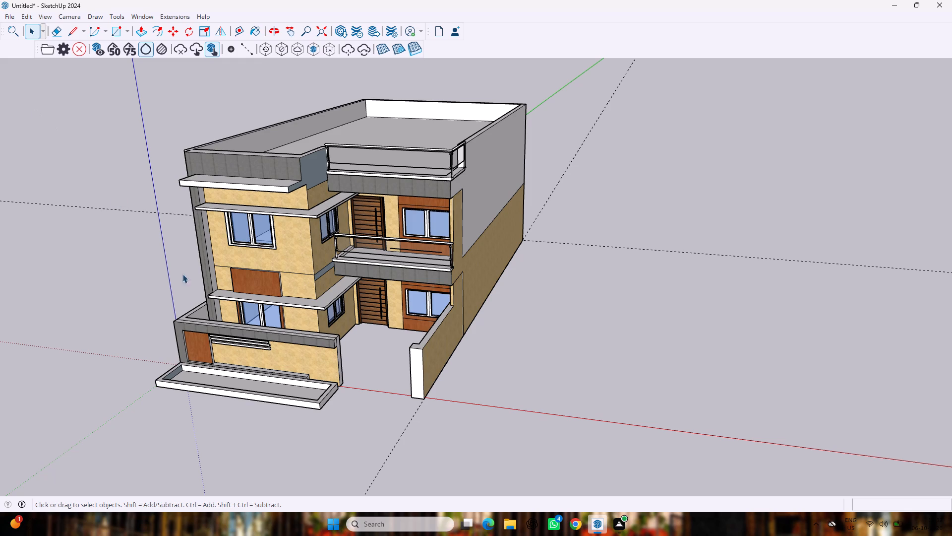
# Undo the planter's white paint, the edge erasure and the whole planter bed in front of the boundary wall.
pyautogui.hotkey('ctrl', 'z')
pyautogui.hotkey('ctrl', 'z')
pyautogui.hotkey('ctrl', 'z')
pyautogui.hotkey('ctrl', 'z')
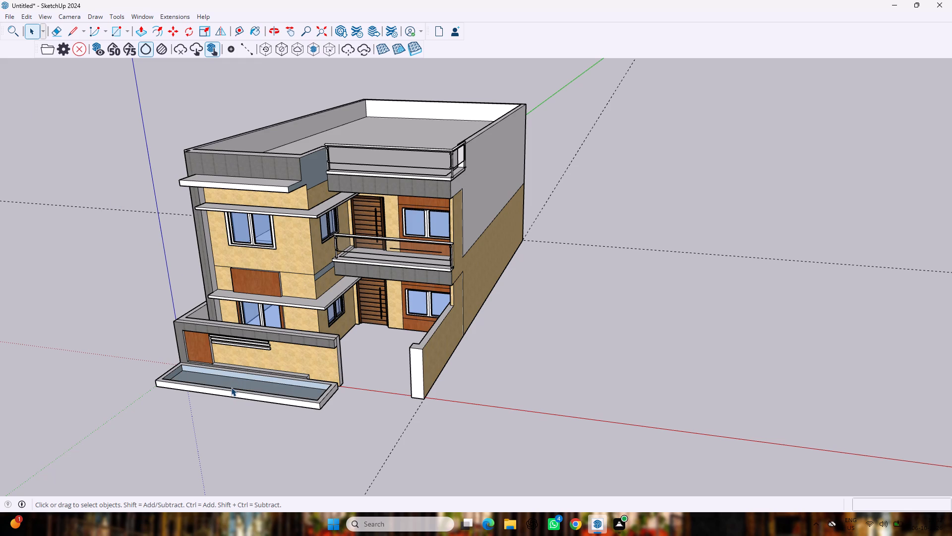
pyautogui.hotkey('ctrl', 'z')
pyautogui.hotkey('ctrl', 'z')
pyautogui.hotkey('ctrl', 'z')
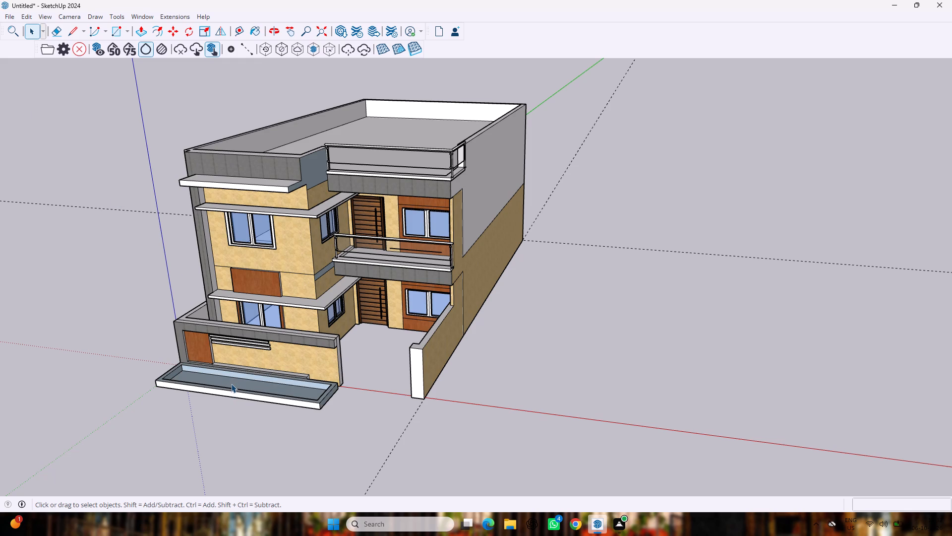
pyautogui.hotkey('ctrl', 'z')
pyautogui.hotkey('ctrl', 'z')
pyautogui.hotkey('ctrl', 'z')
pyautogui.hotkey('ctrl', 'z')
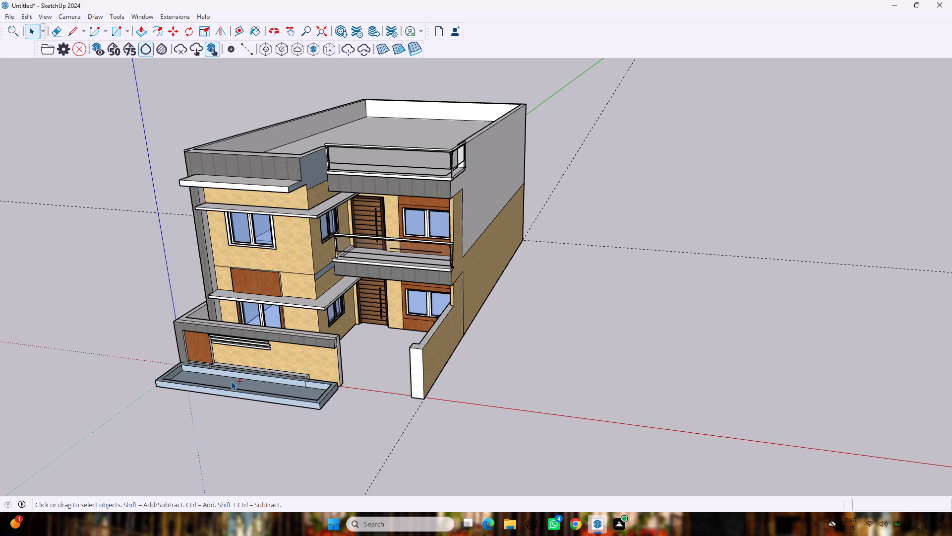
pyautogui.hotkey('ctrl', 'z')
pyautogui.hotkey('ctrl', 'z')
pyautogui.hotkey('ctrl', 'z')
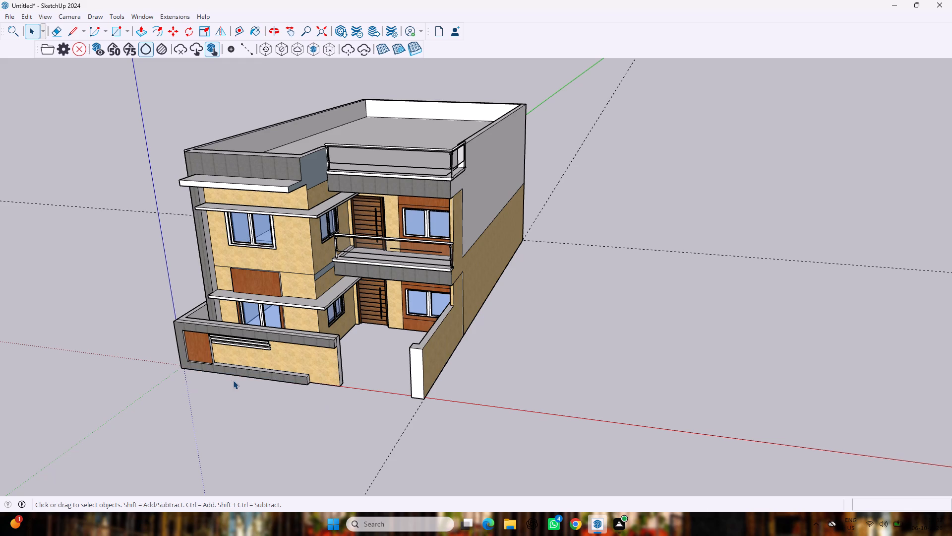
# Draw a rectangle about 58' 7" by 29' 11" under the house, from the origin corner to the opposite rear corner.
pyautogui.moveTo(244, 393); pyautogui.dragTo(418, 147, button='middle')
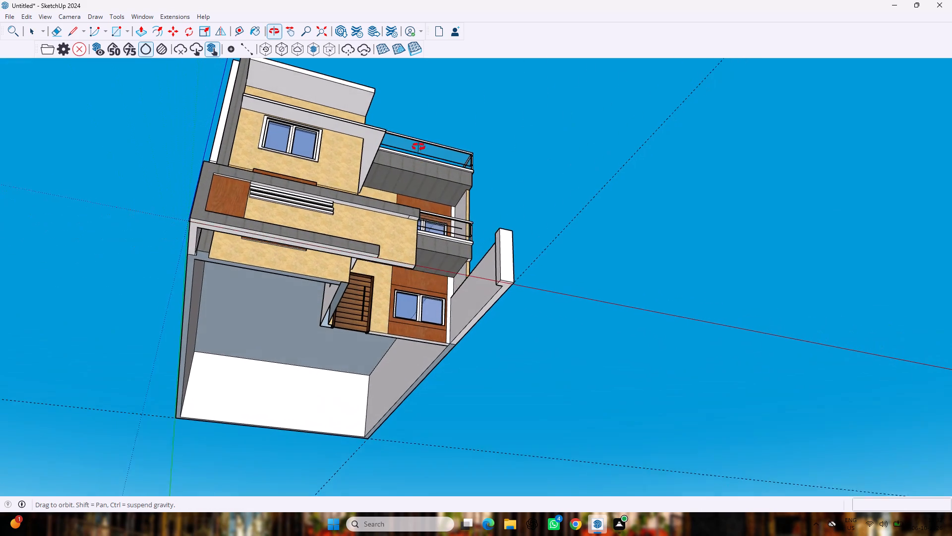
pyautogui.moveTo(418, 147); pyautogui.dragTo(418, 146, button='middle')
pyautogui.press('r')
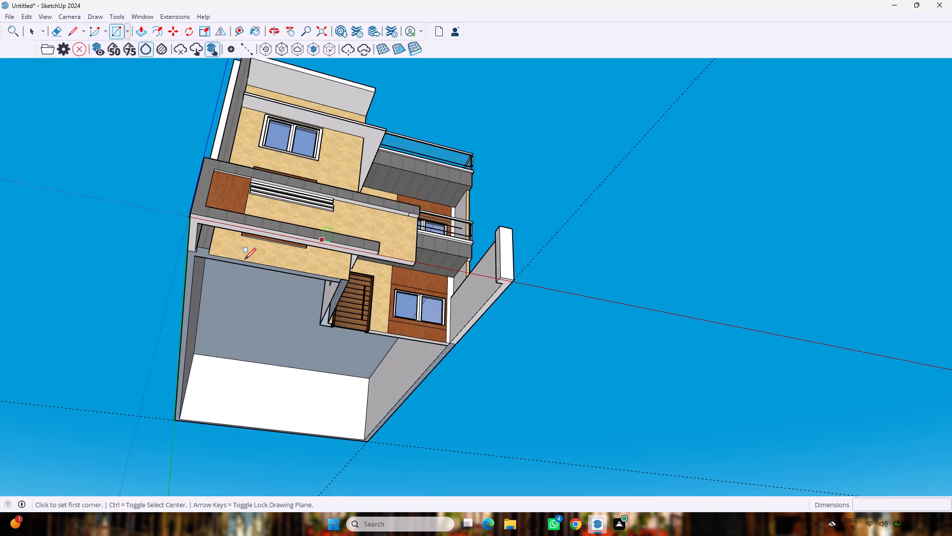
pyautogui.click(192, 214)
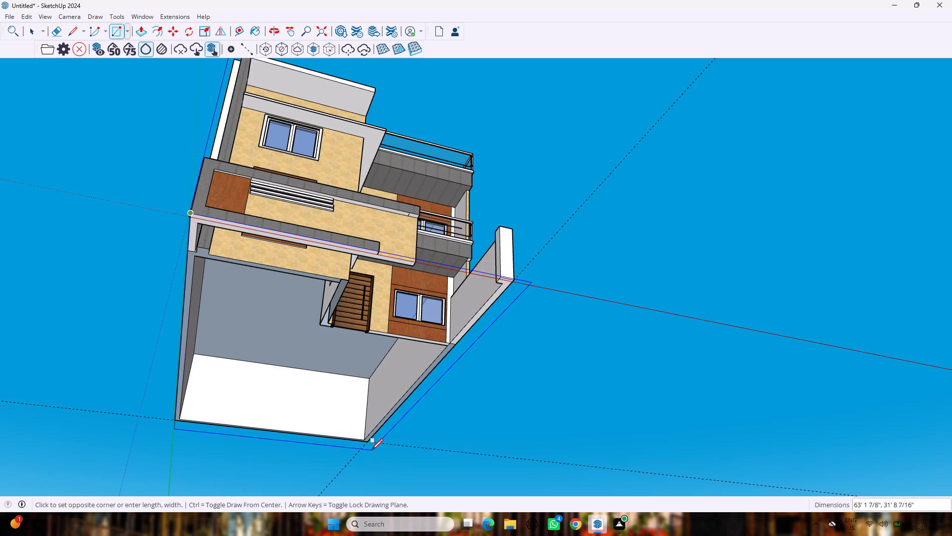
pyautogui.scroll(8, 368, 426)
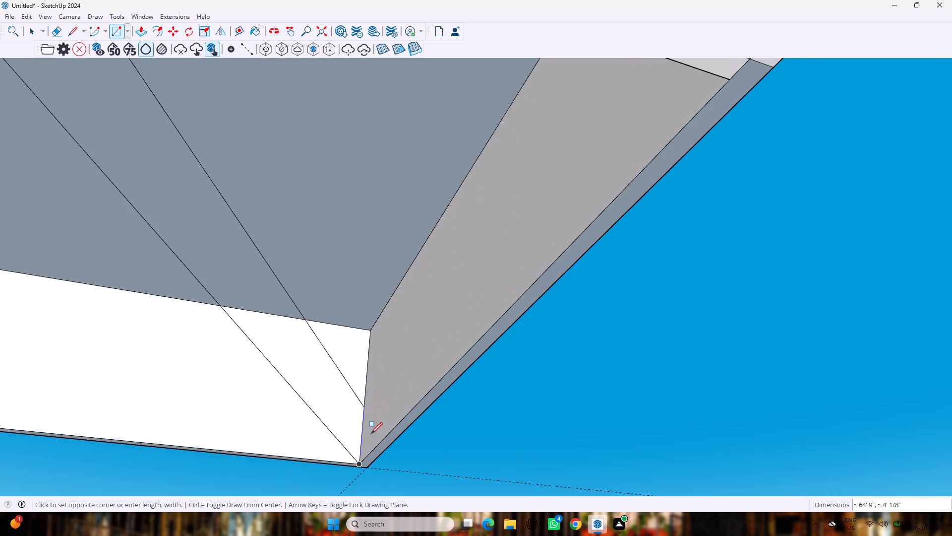
pyautogui.click(369, 468)
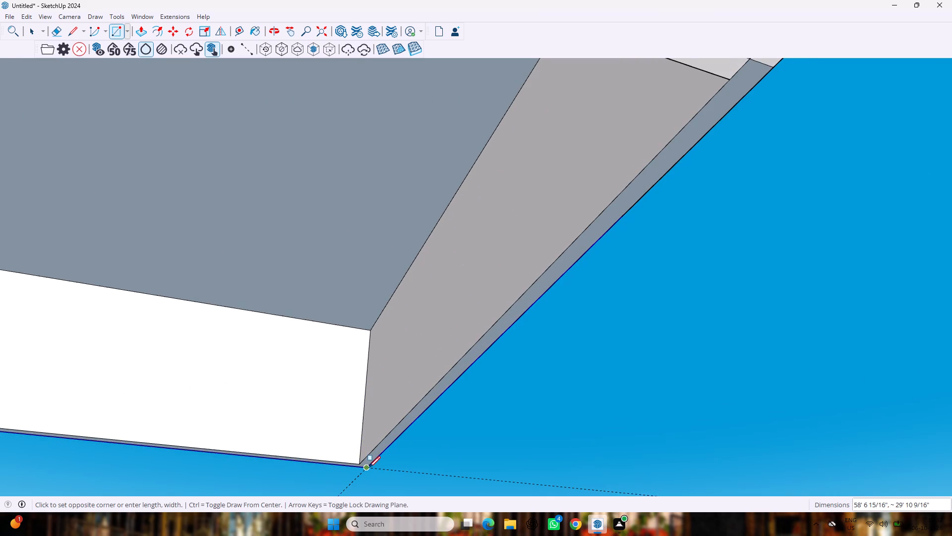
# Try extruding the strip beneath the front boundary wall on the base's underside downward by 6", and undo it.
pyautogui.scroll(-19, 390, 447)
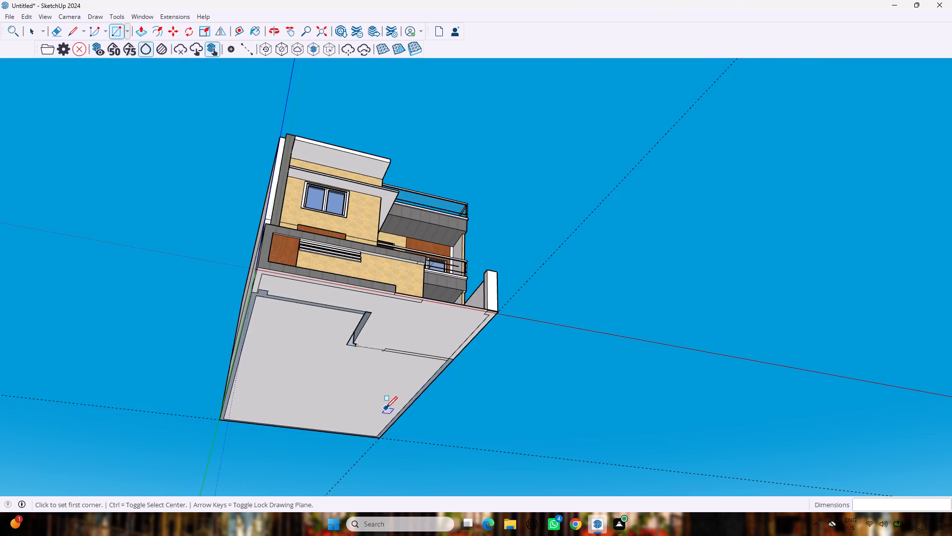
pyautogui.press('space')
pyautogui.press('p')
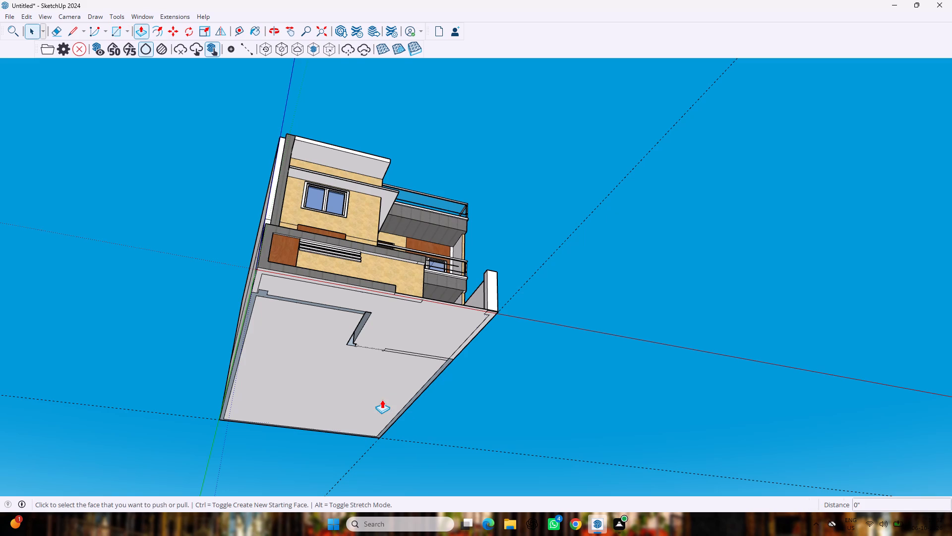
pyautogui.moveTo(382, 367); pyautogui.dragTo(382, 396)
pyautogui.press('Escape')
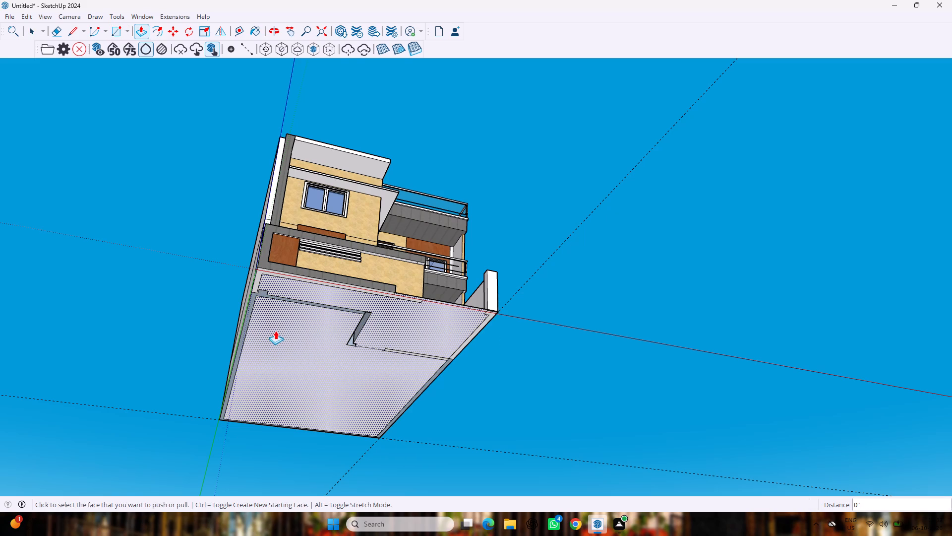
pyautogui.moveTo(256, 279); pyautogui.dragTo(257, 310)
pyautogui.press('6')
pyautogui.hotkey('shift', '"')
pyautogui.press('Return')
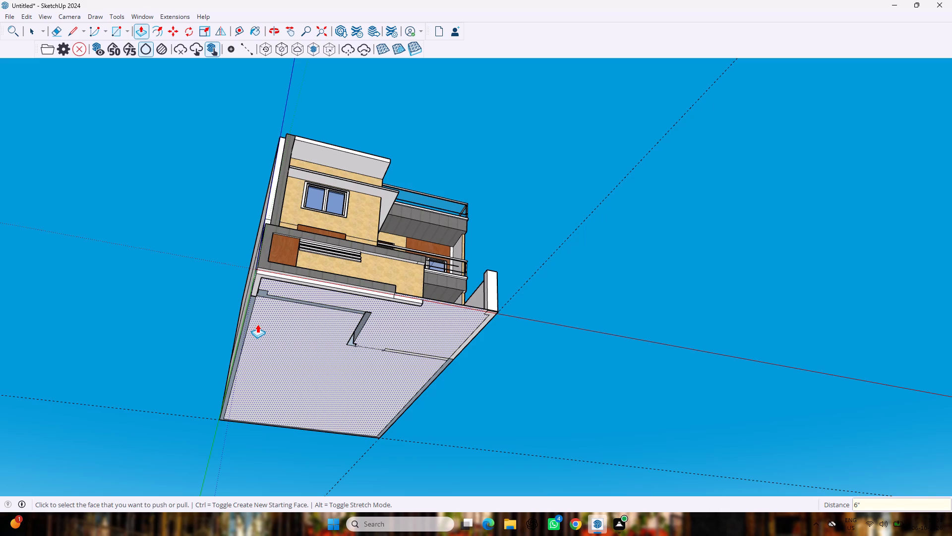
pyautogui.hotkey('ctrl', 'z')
# Extrude the strip beneath the front boundary wall on the base's underside downward by 1'.
pyautogui.moveTo(255, 278); pyautogui.dragTo(263, 302)
pyautogui.write("1'")
pyautogui.press('Return')
# Extrude the large floor face on the underside downward by 1', undoing any extra thickness beyond that.
pyautogui.moveTo(255, 320); pyautogui.dragTo(256, 326)
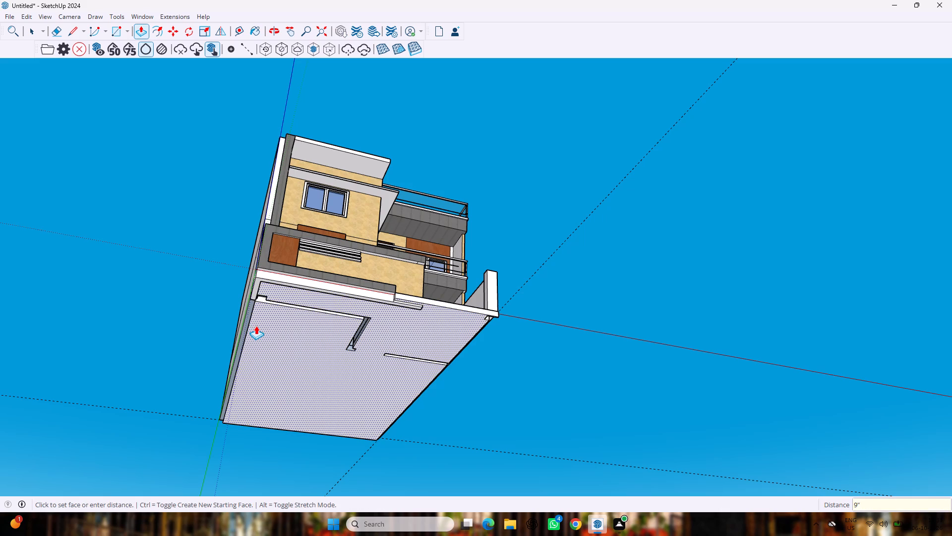
pyautogui.moveTo(256, 326); pyautogui.dragTo(257, 330)
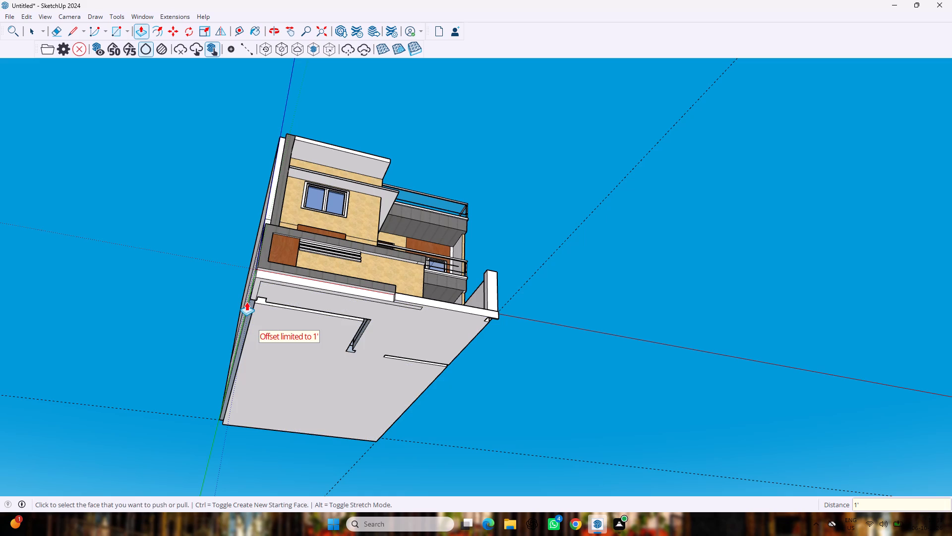
pyautogui.moveTo(277, 292); pyautogui.dragTo(279, 299)
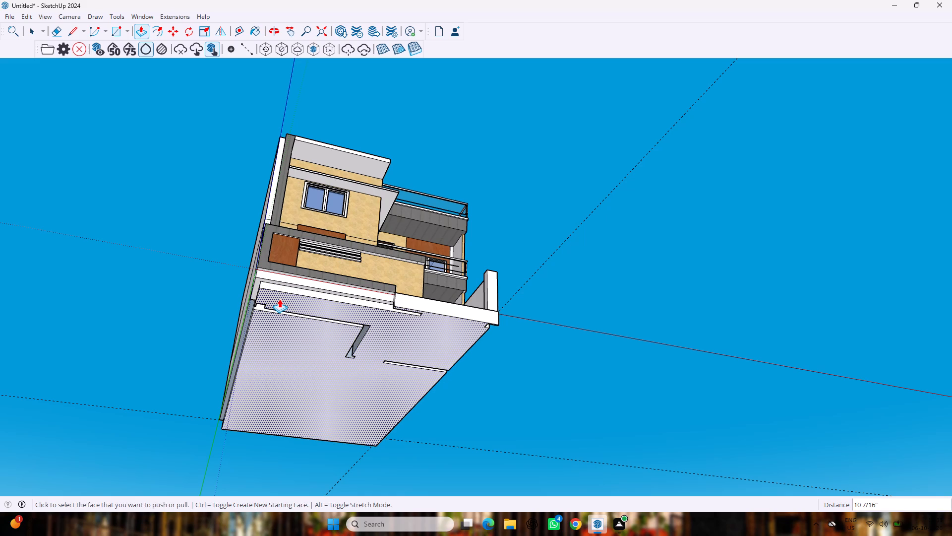
pyautogui.hotkey('ctrl', 'z')
# Extrude the recessed wall-footprint strip along the origin-side boundary wall 1' down, level with the floor underside.
pyautogui.scroll(8, 243, 312)
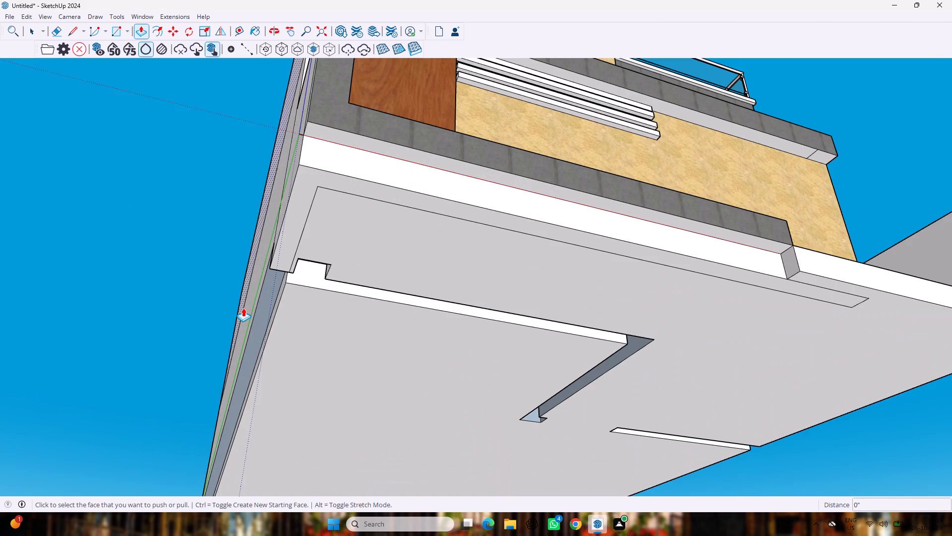
pyautogui.moveTo(261, 305); pyautogui.dragTo(264, 326)
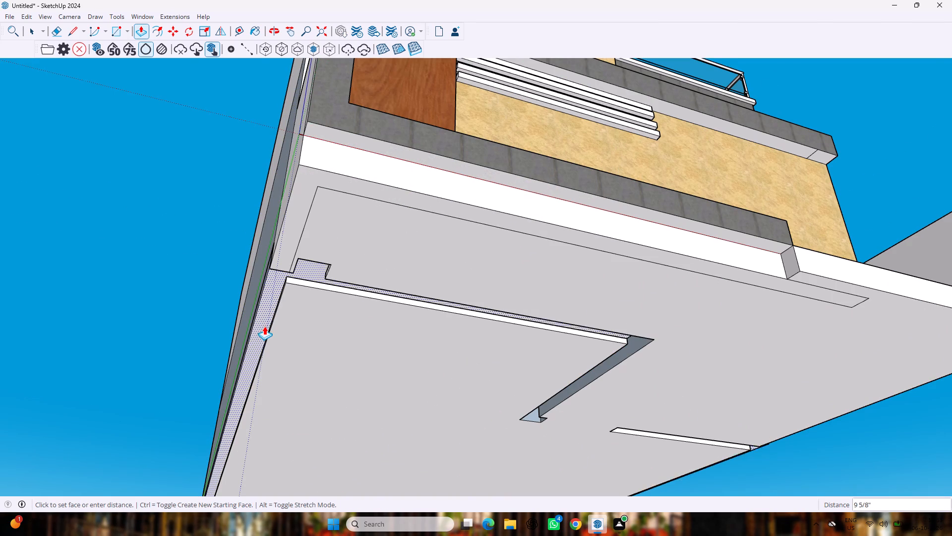
pyautogui.moveTo(264, 326); pyautogui.dragTo(265, 332)
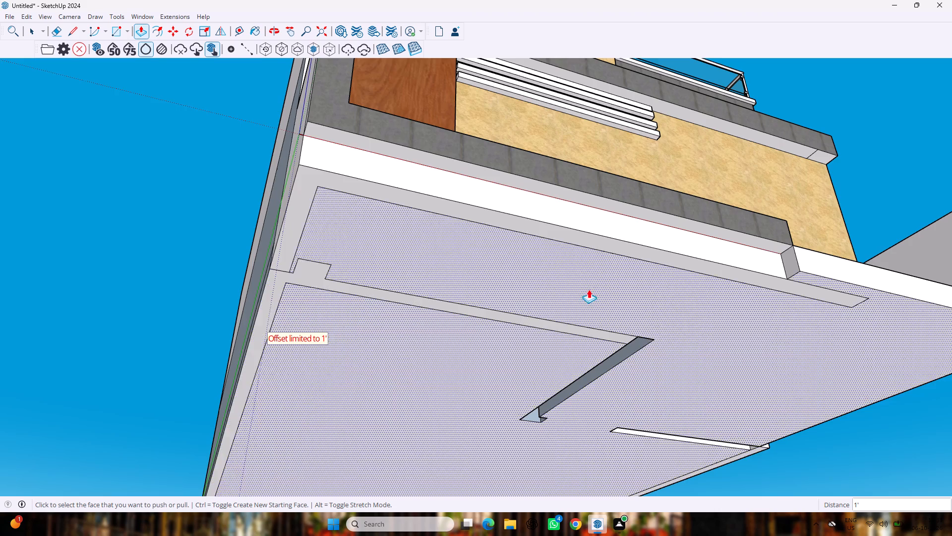
# Align the base's front face under the front boundary wall with the adjoining base face at the driveway entrance.
pyautogui.scroll(-8, 590, 288)
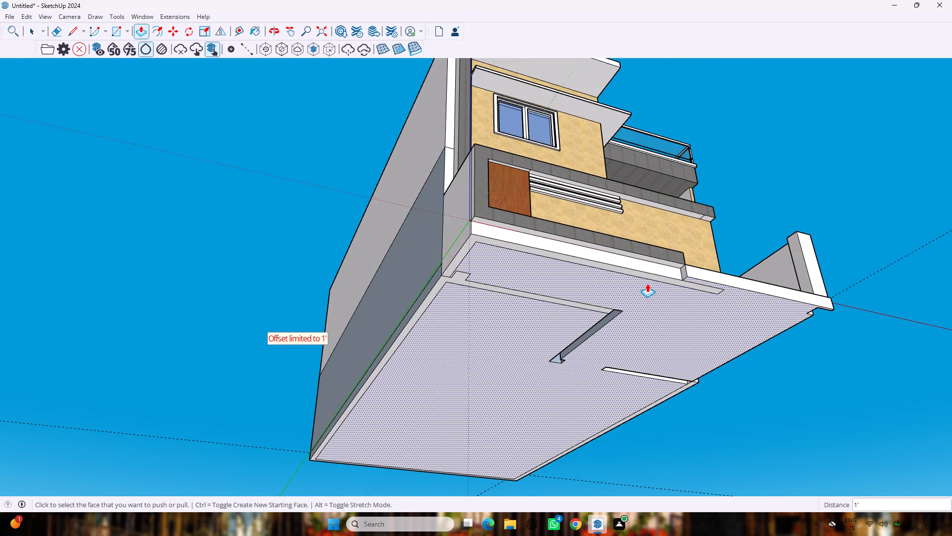
pyautogui.scroll(7, 647, 283)
pyautogui.moveTo(636, 242); pyautogui.dragTo(640, 250)
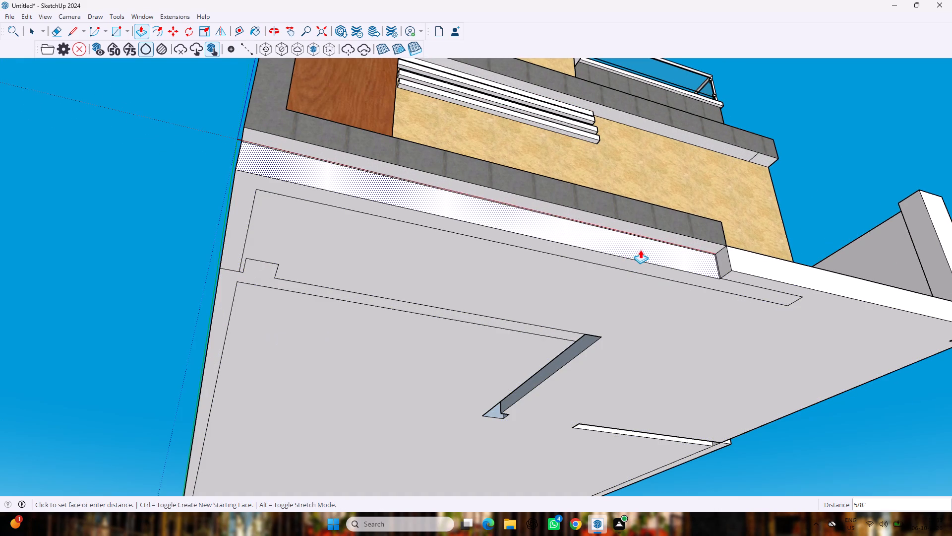
pyautogui.moveTo(640, 250); pyautogui.dragTo(648, 237)
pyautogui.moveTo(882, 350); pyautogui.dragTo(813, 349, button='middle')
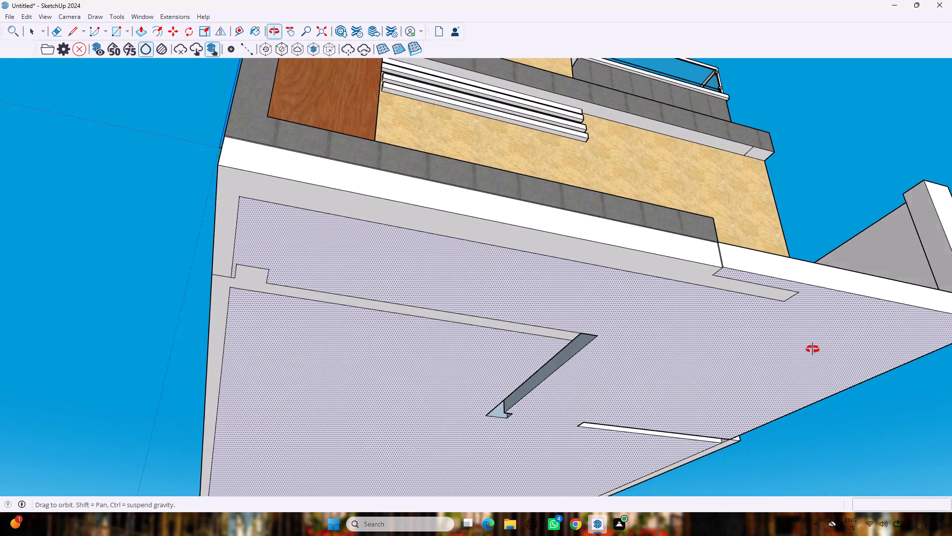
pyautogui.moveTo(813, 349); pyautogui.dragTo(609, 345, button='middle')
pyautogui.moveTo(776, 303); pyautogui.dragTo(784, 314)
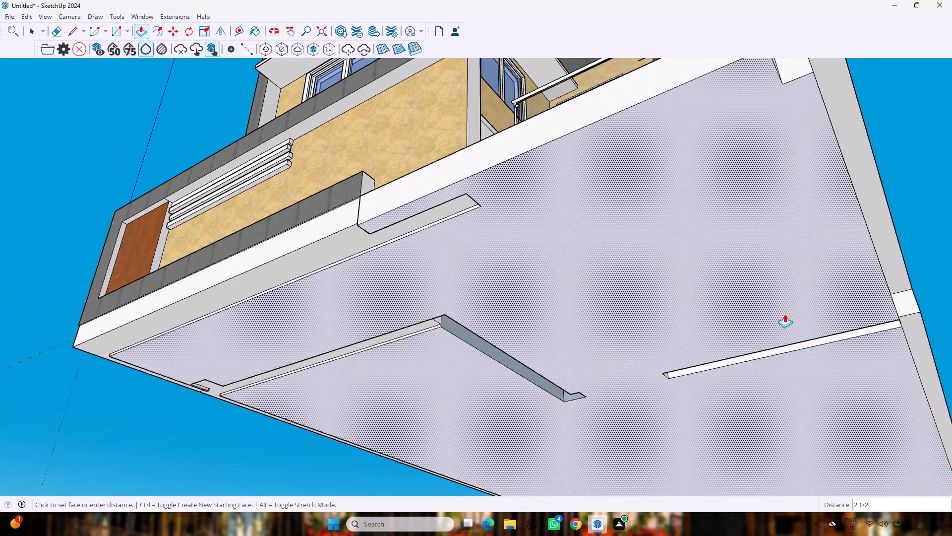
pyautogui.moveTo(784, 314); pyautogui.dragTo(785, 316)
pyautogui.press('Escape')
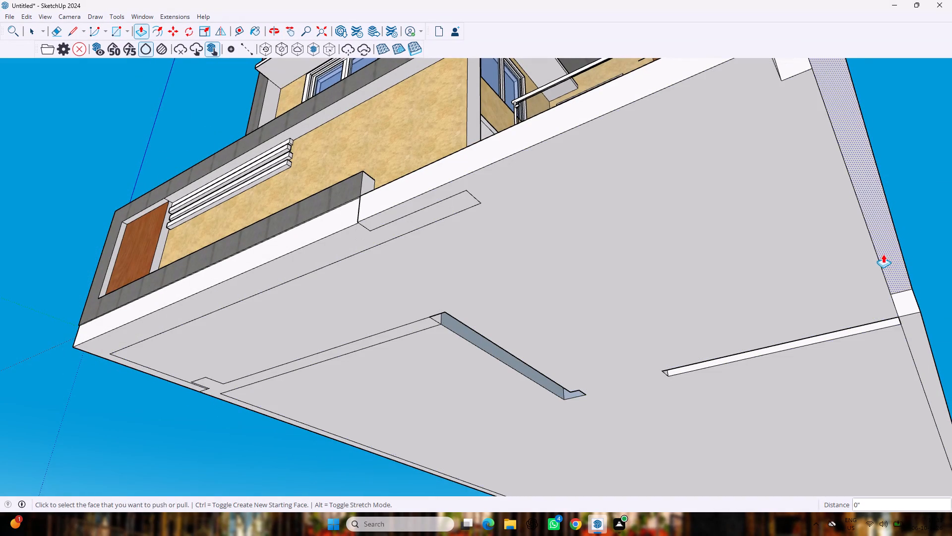
# Extrude the footprint strip under the driveway-side boundary wall about 1' down to meet the base's underside level.
pyautogui.moveTo(886, 252); pyautogui.dragTo(896, 277)
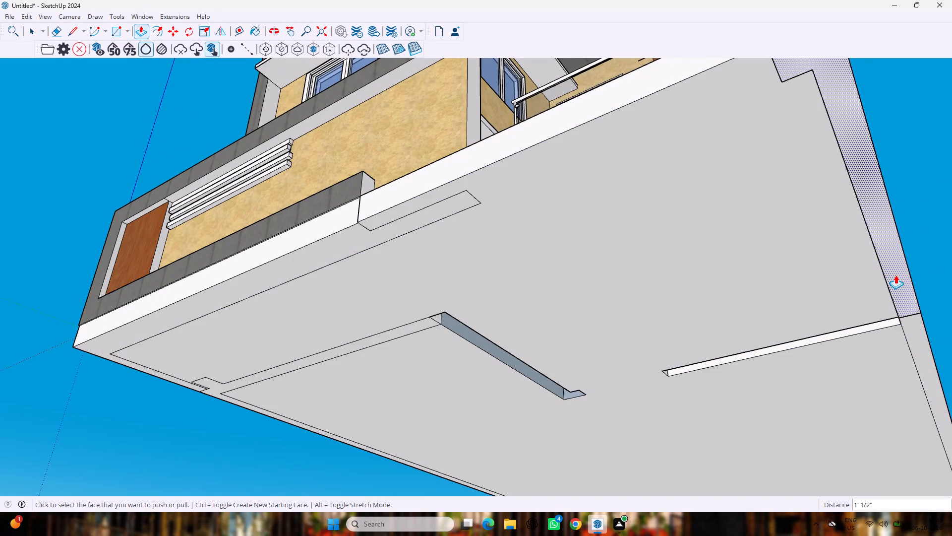
pyautogui.scroll(-5, 895, 270)
pyautogui.click(862, 158)
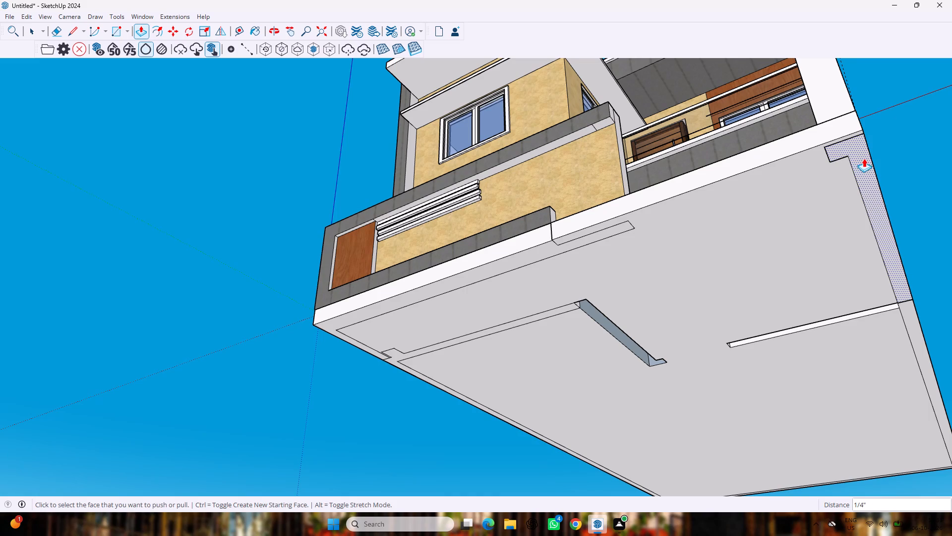
# Examine the base's underside for remaining wall recesses and check the base from the front of the house.
pyautogui.scroll(-8, 920, 174)
pyautogui.scroll(10, 888, 316)
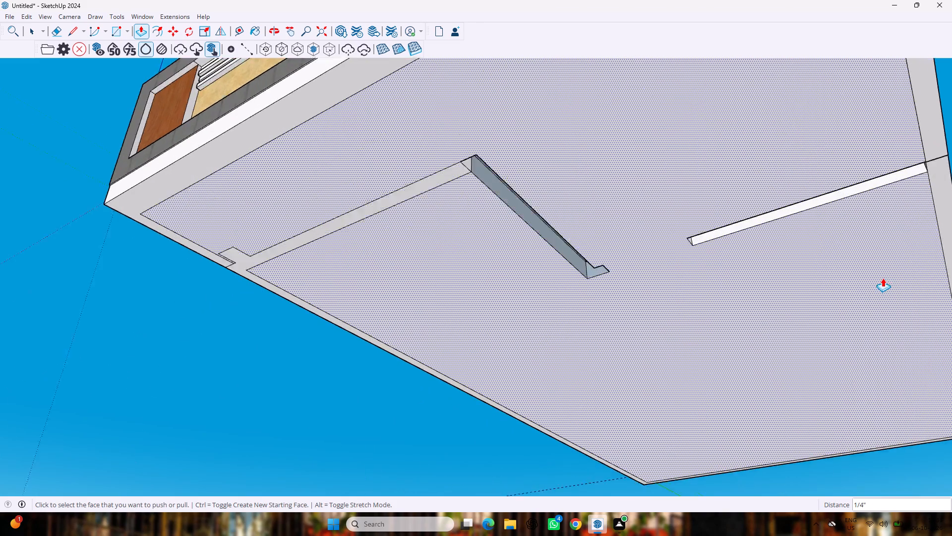
pyautogui.scroll(2, 883, 278)
pyautogui.scroll(-3, 868, 212)
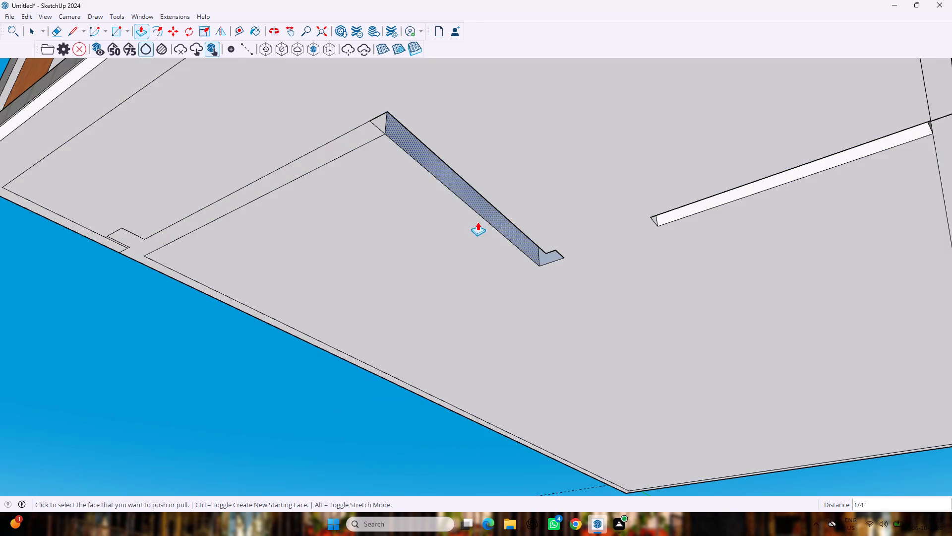
pyautogui.scroll(-10, 468, 194)
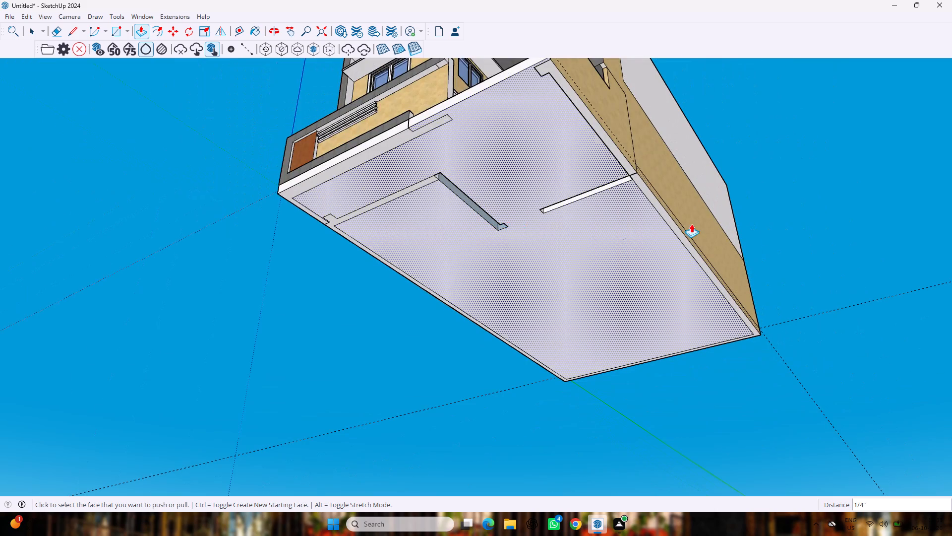
pyautogui.scroll(7, 701, 224)
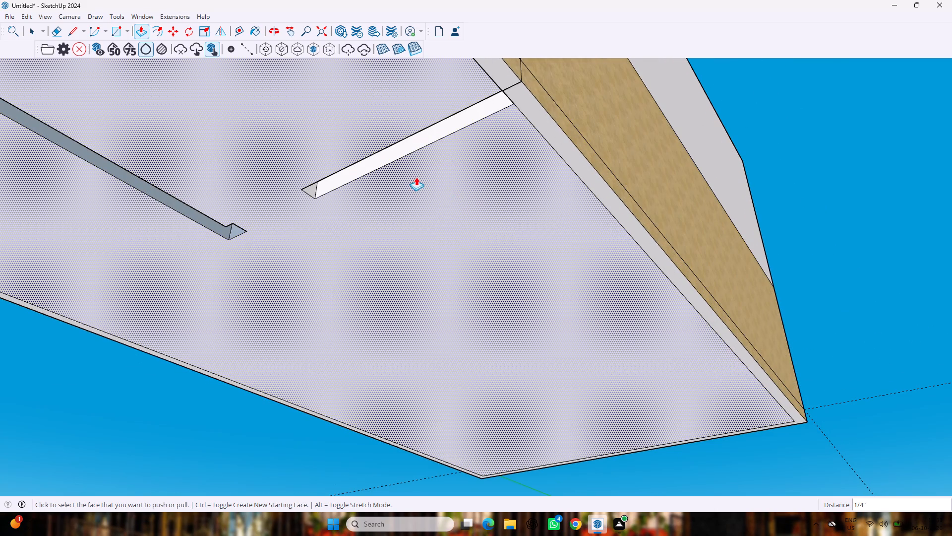
pyautogui.scroll(-9, 416, 176)
pyautogui.moveTo(417, 194); pyautogui.dragTo(689, 379, button='middle')
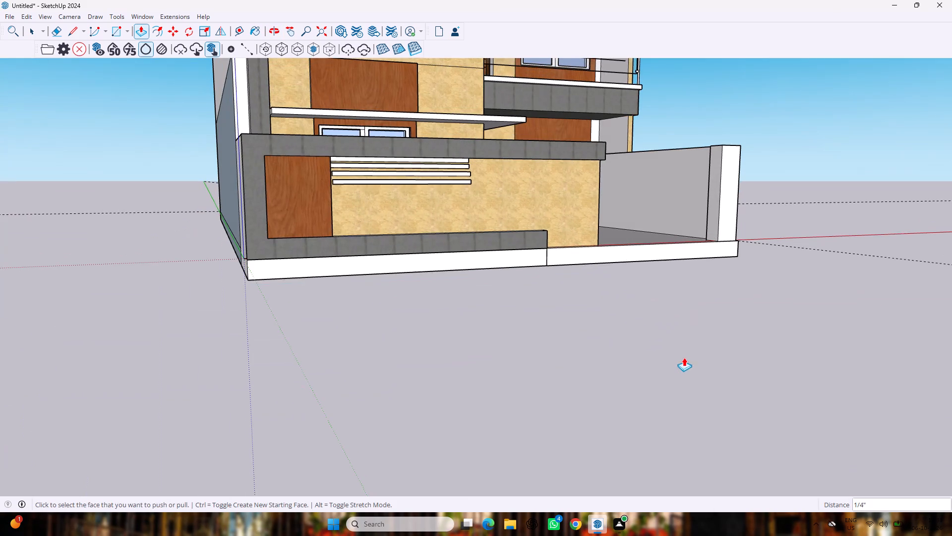
pyautogui.moveTo(684, 434); pyautogui.dragTo(634, 490, button='middle')
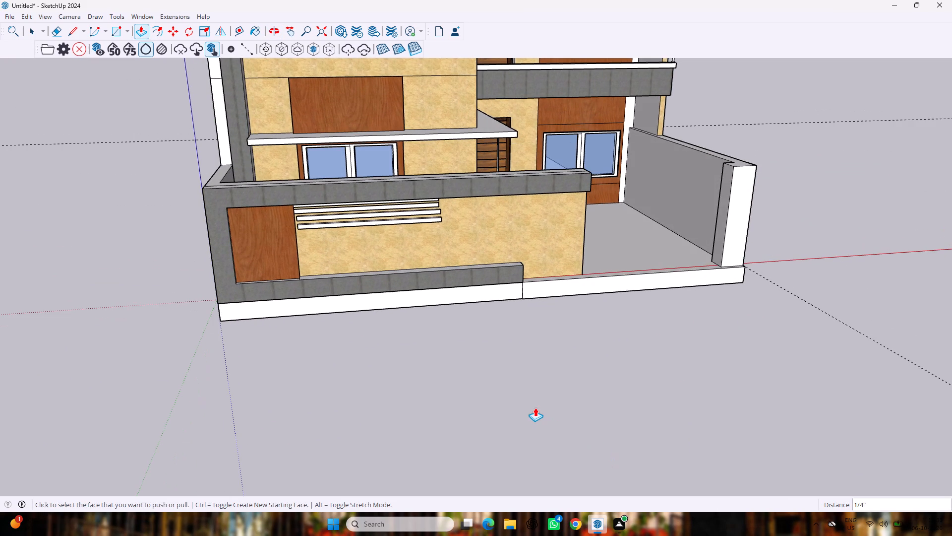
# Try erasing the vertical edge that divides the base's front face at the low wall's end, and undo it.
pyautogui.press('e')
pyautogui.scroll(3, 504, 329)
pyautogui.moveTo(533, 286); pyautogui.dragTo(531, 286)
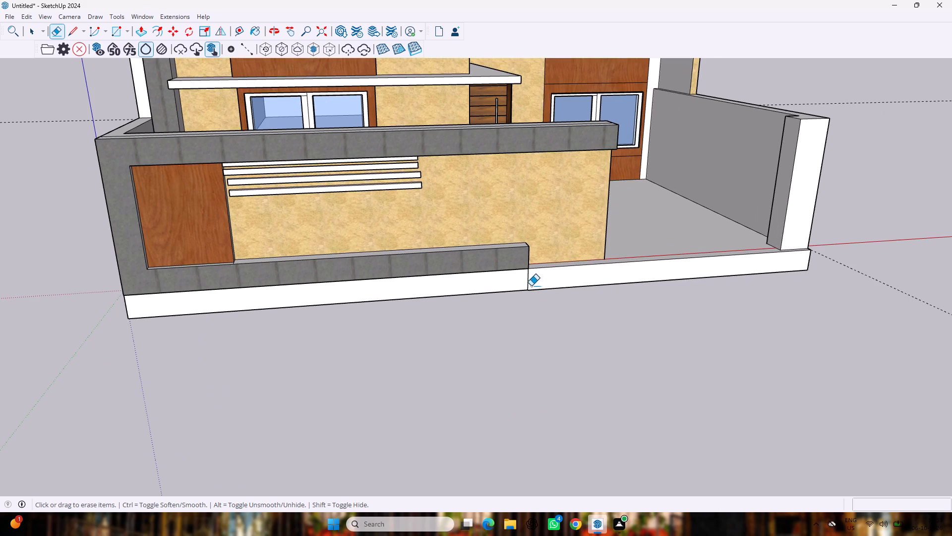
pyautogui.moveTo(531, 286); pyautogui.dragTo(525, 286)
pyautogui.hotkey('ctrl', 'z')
# Draw a rectangle about 6' 1" by 16' 6" in front of the boundary wall, starting at the base's lower front corner.
pyautogui.scroll(-14, 559, 336)
pyautogui.moveTo(642, 378); pyautogui.dragTo(514, 422, button='middle')
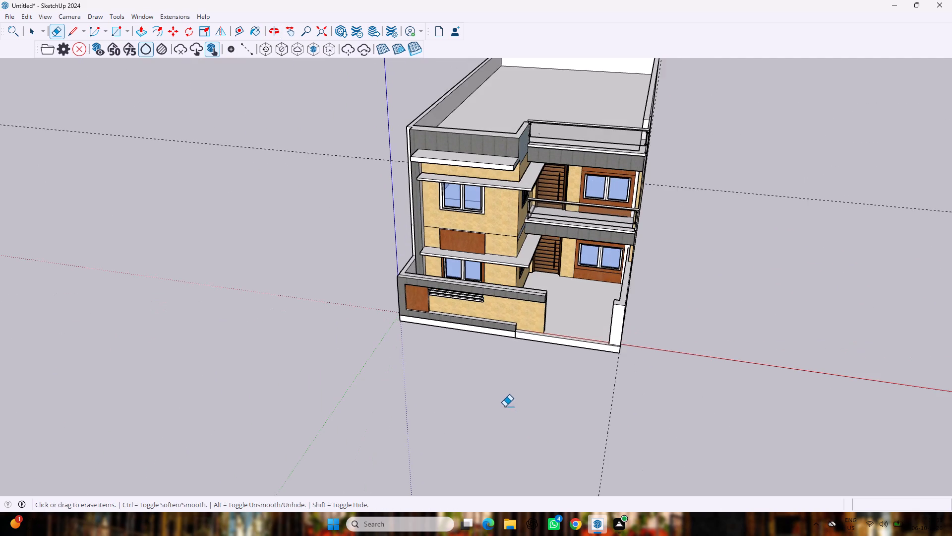
pyautogui.scroll(4, 502, 403)
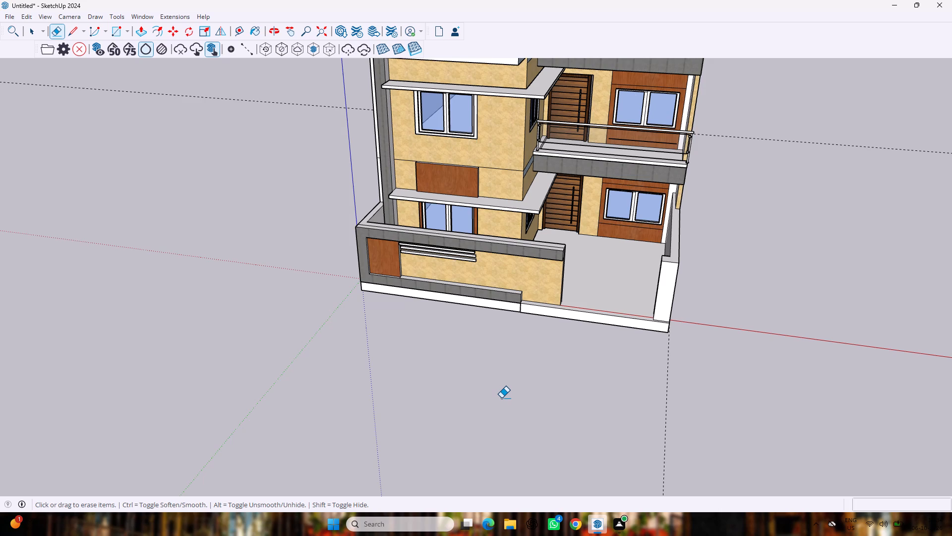
pyautogui.press('space')
pyautogui.press('r')
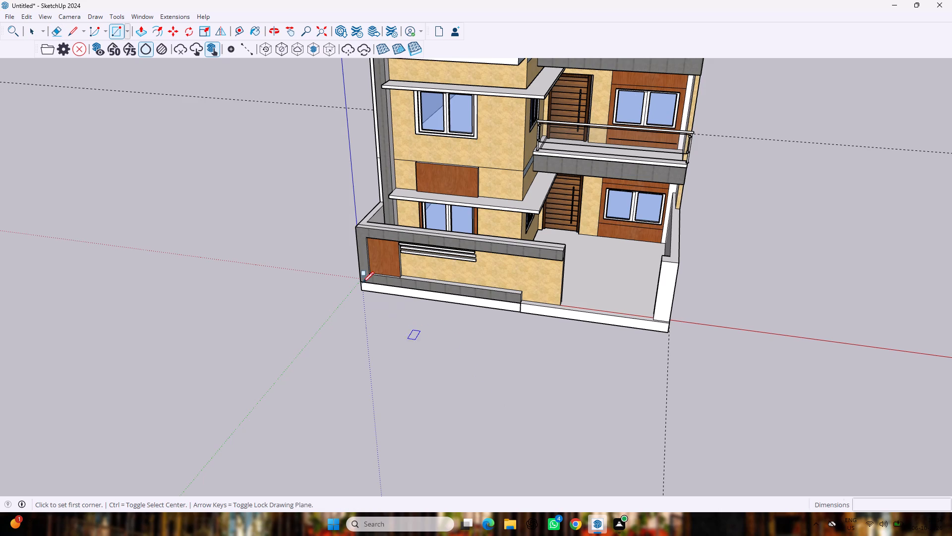
pyautogui.click(361, 293)
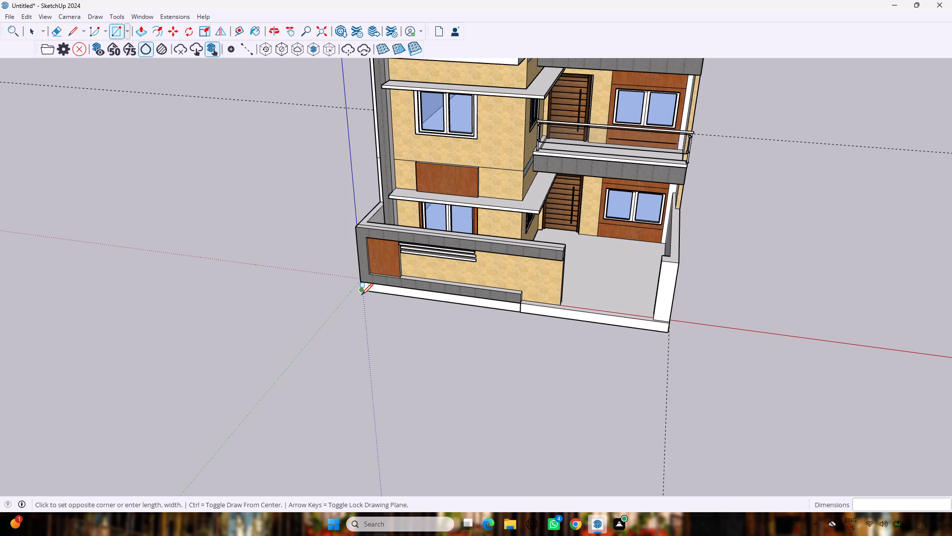
pyautogui.click(510, 348)
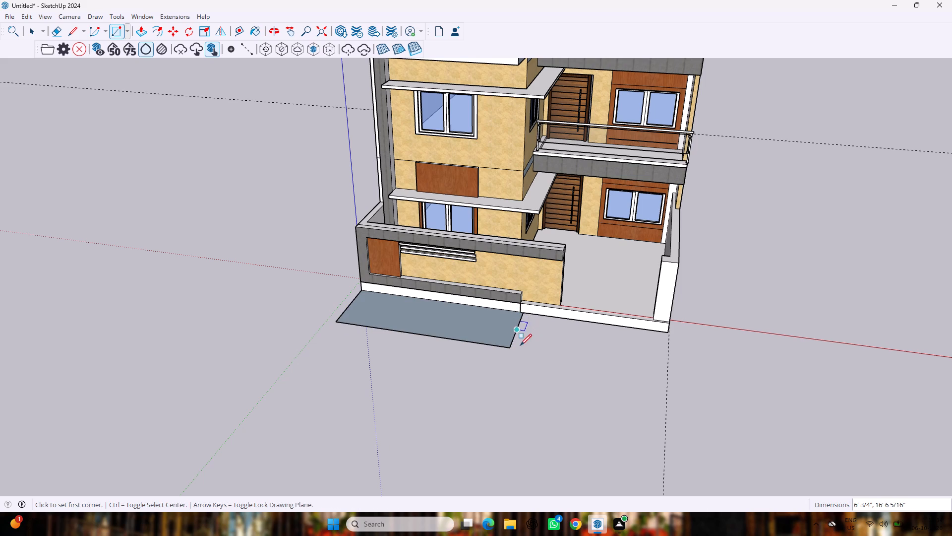
# Offset the new rectangle's outline 6" inward to form a planter rim.
pyautogui.press('f')
pyautogui.moveTo(490, 342); pyautogui.dragTo(489, 336)
pyautogui.press('6')
pyautogui.hotkey('shift', '"')
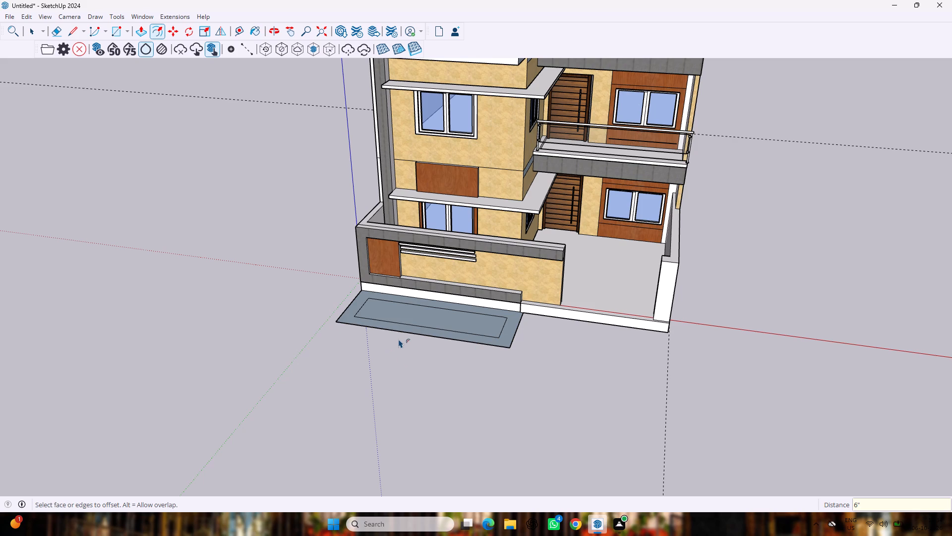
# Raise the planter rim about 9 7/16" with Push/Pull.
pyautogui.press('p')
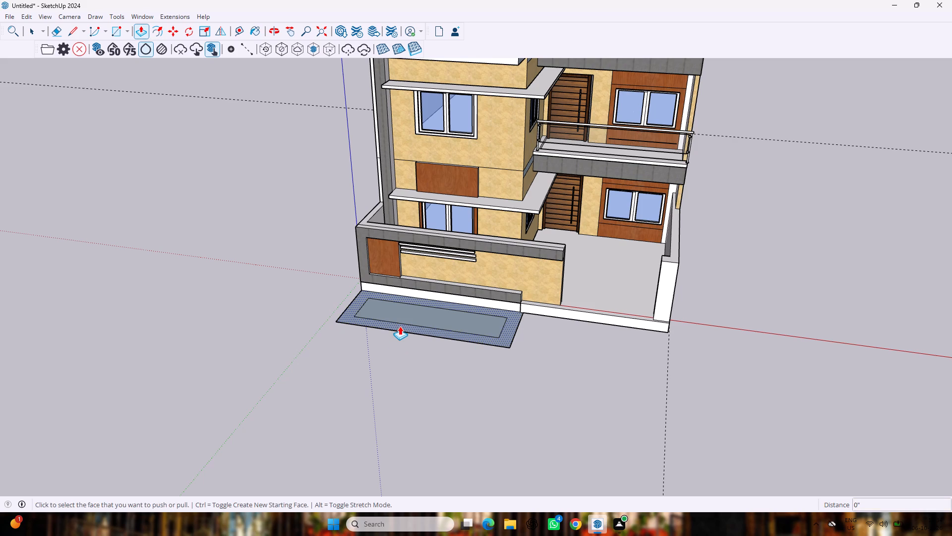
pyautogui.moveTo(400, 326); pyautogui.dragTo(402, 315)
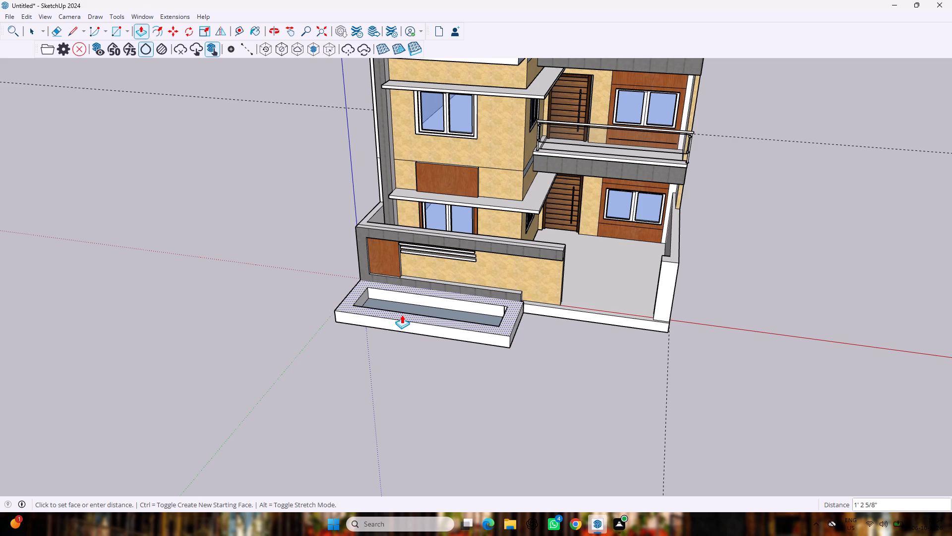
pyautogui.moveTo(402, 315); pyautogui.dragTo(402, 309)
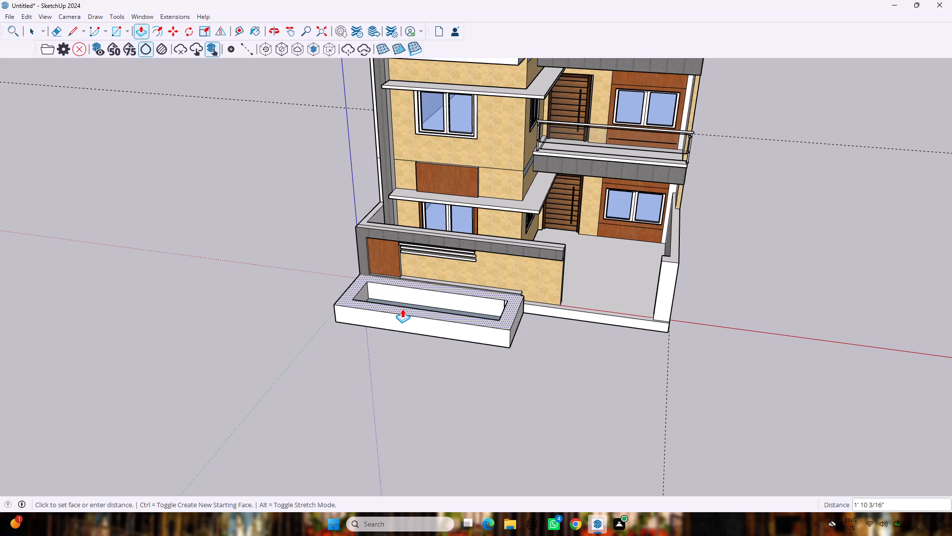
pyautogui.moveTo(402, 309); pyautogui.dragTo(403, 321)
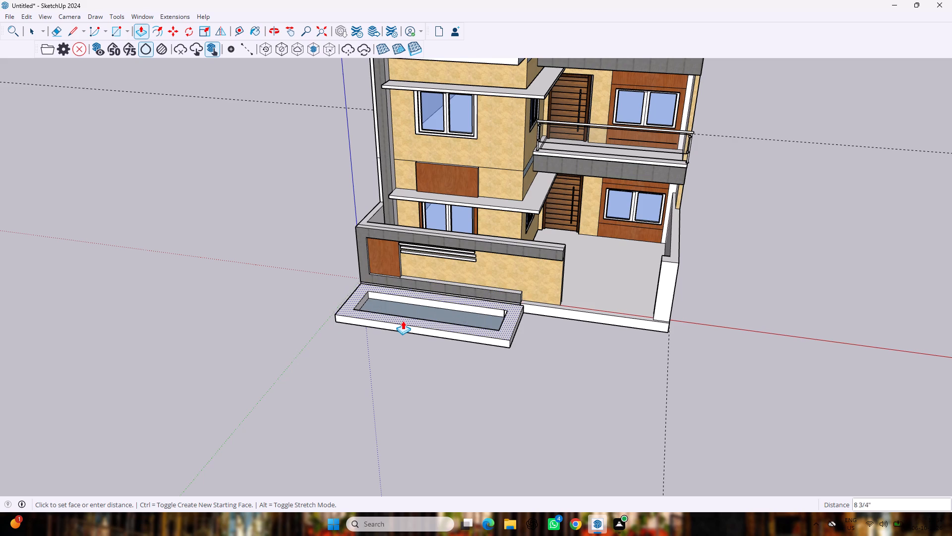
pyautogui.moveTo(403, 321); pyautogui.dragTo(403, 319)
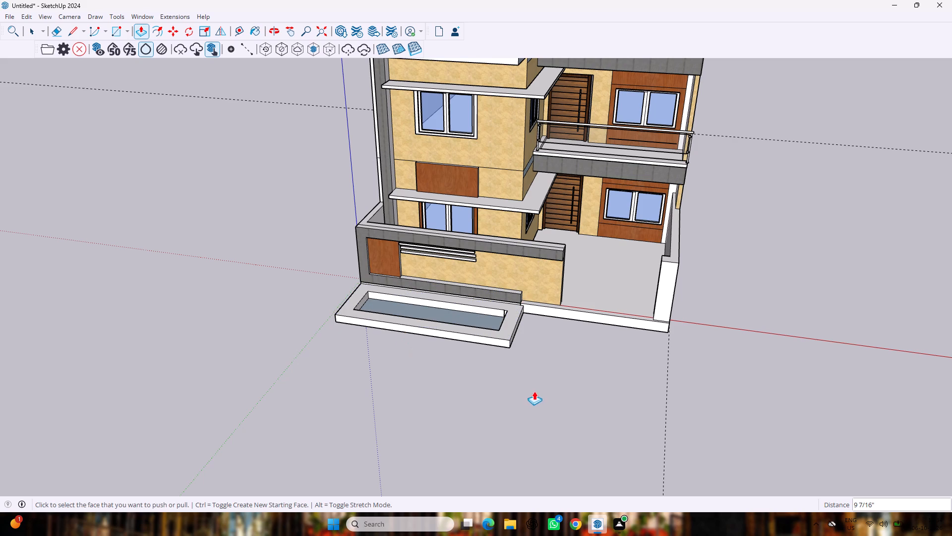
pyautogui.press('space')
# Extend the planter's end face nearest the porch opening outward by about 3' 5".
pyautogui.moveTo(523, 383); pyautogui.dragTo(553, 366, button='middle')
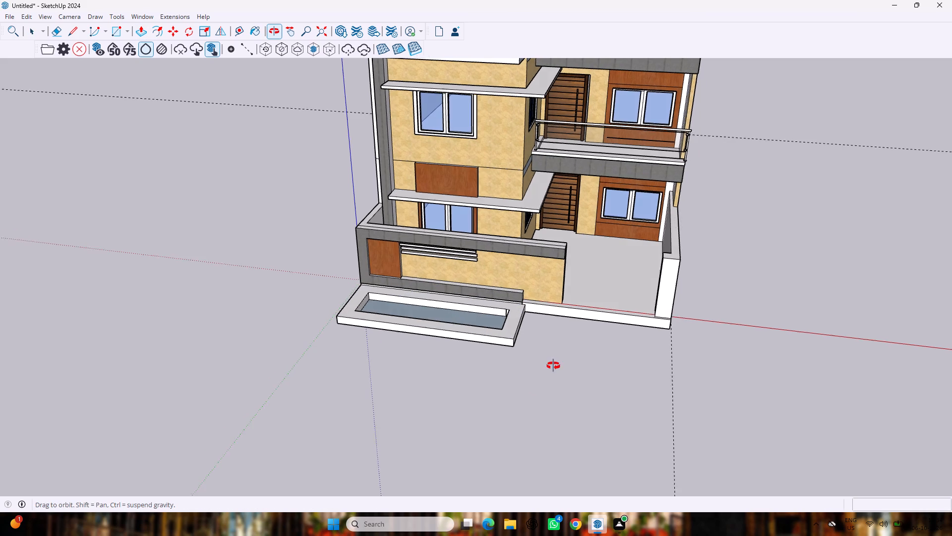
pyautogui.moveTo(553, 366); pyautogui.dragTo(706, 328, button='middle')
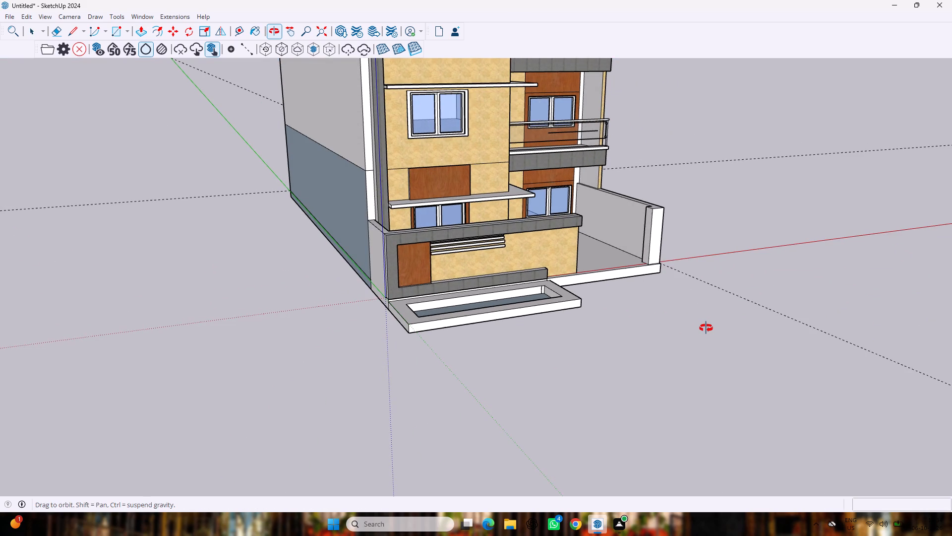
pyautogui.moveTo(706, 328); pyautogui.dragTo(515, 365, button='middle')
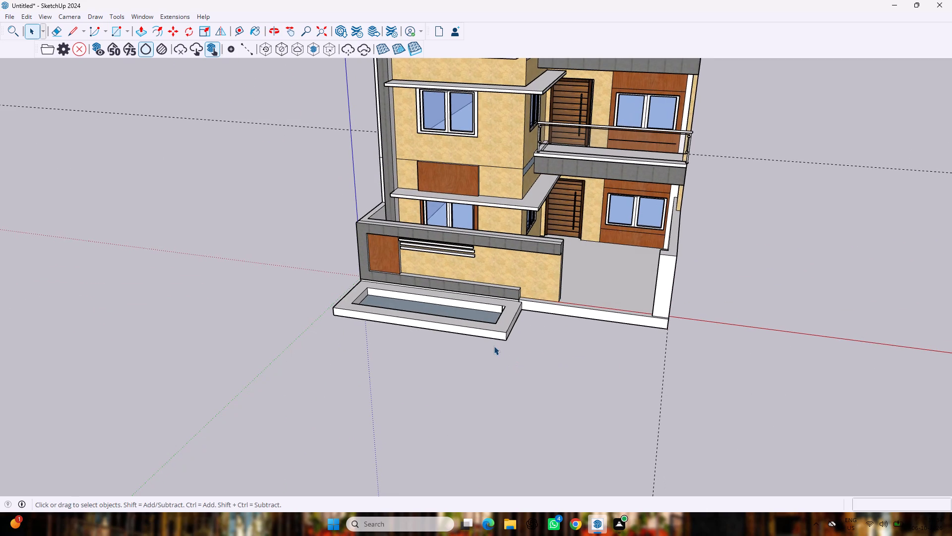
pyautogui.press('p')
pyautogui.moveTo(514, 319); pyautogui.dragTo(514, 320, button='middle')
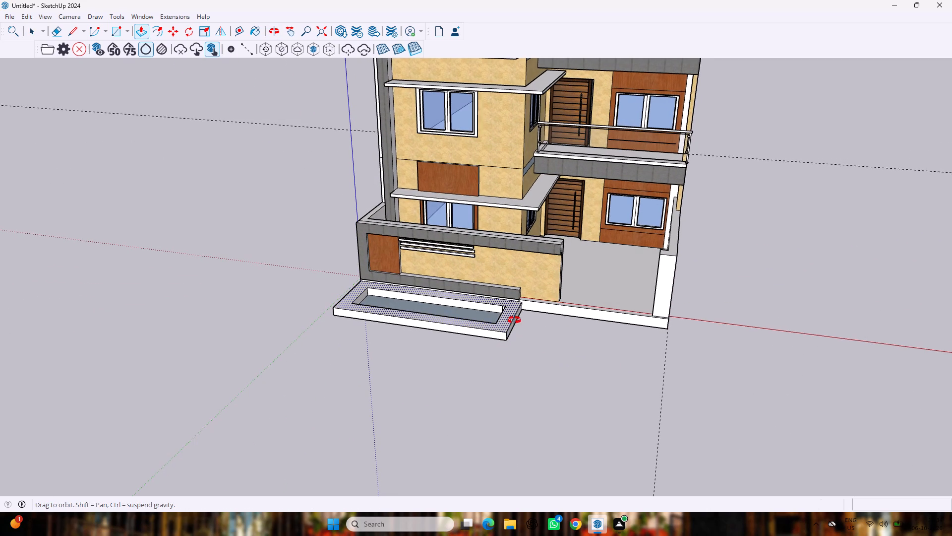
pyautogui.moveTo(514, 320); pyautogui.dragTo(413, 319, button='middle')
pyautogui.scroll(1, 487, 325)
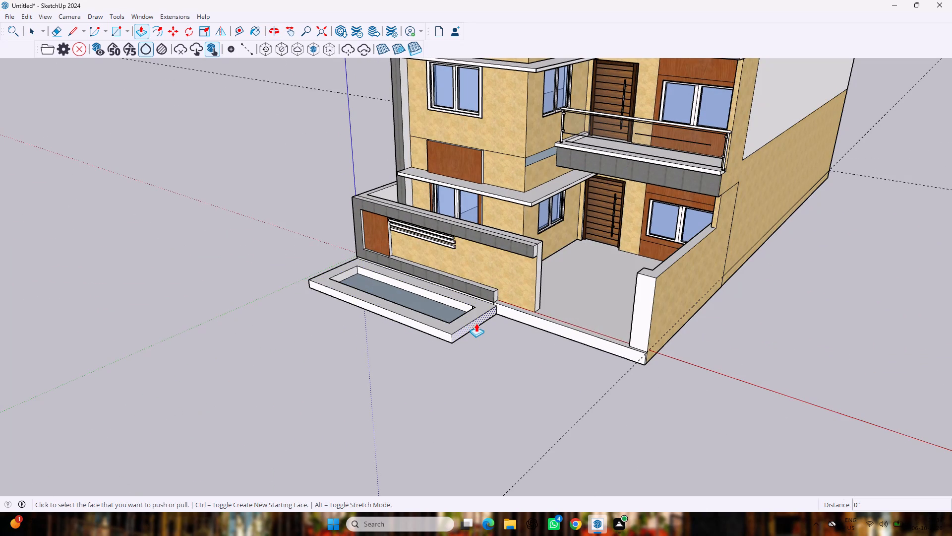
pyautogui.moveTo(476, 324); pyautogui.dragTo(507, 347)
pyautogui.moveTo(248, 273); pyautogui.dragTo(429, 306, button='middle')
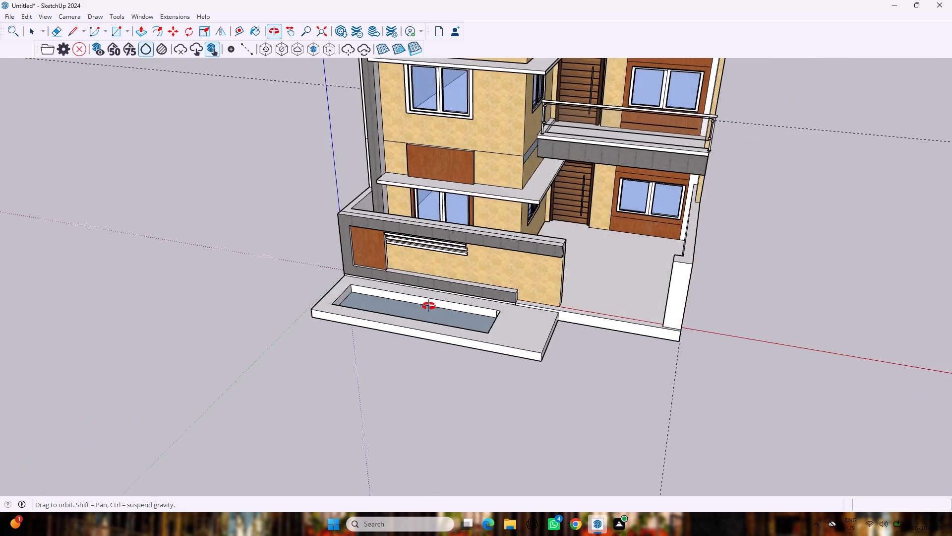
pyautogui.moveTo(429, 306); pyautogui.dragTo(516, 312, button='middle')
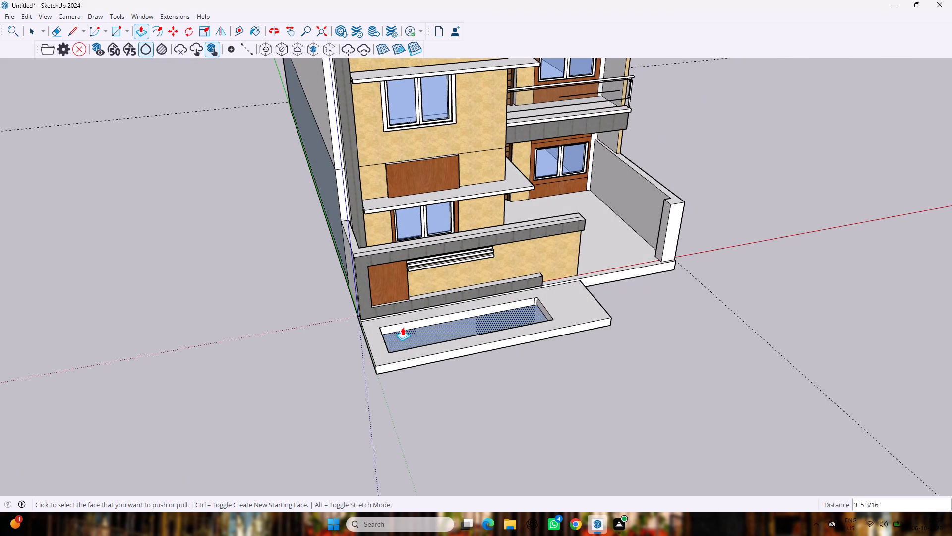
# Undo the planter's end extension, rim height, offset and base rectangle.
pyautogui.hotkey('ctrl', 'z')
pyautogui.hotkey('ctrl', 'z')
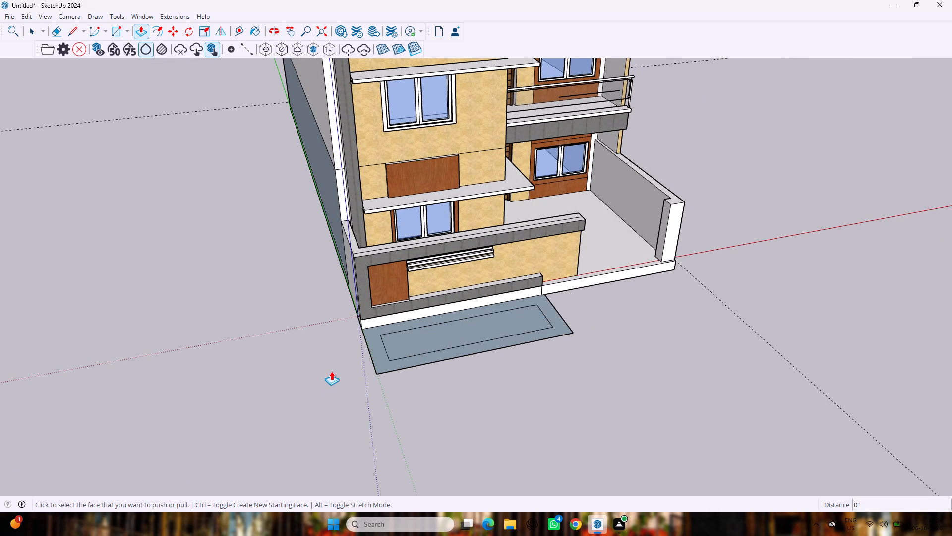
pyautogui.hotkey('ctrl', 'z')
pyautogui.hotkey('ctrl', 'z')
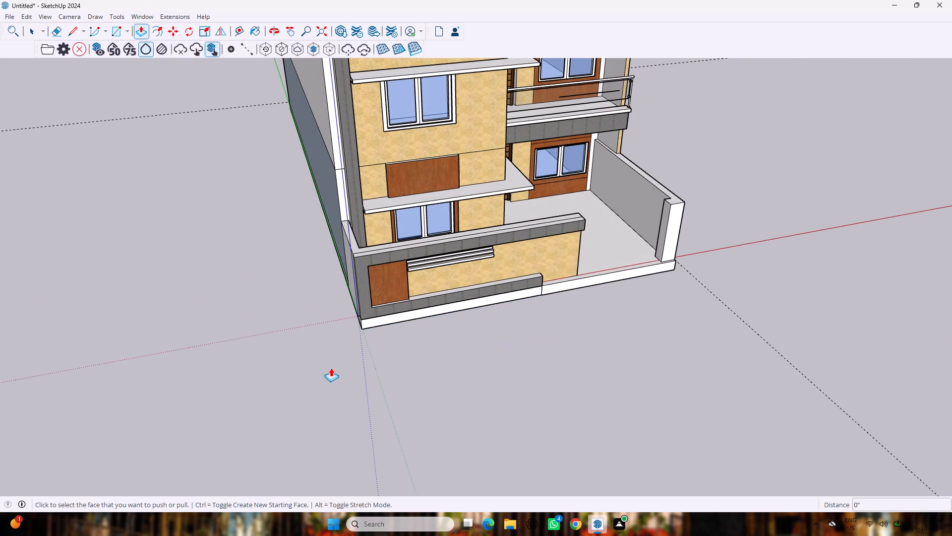
# Draw a rectangle about 4' 8" by 19' in front of the boundary wall, starting at the base's lower front corner.
pyautogui.press('r')
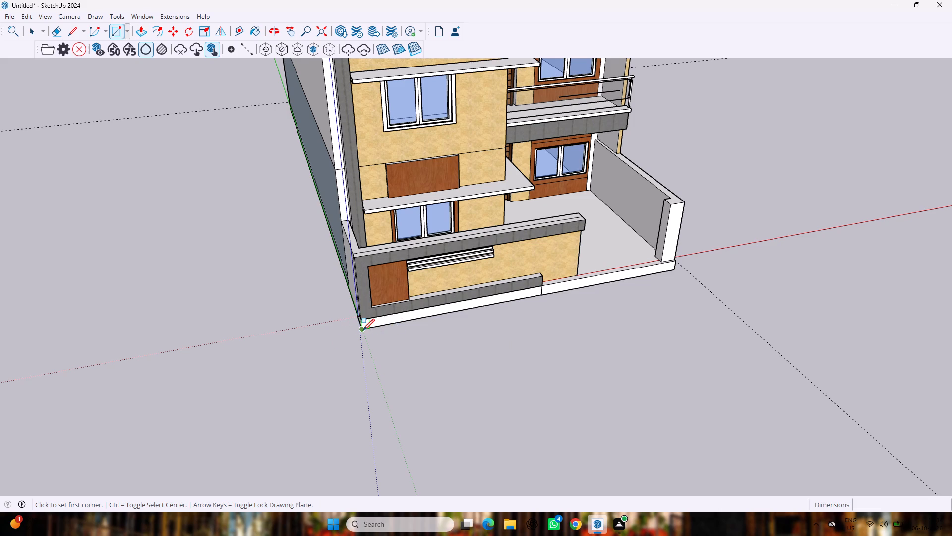
pyautogui.click(363, 330)
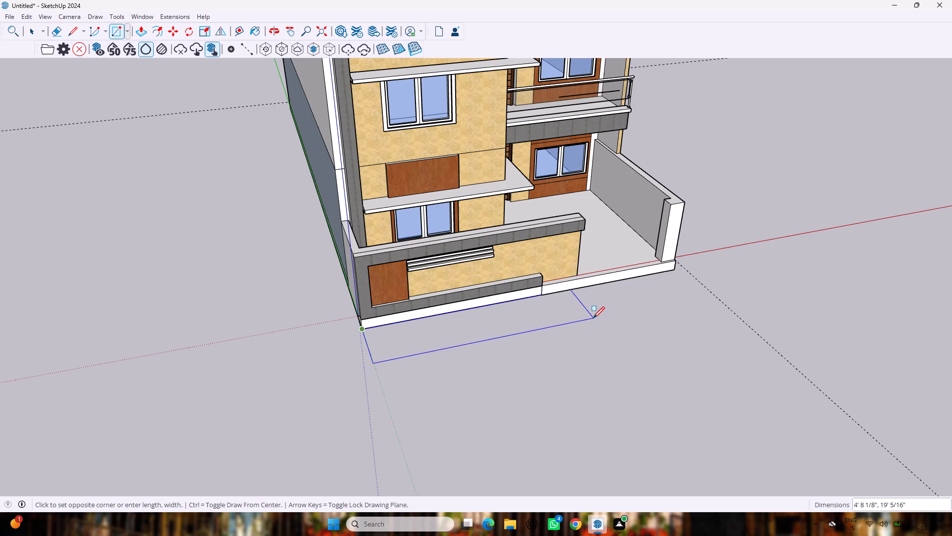
pyautogui.click(593, 318)
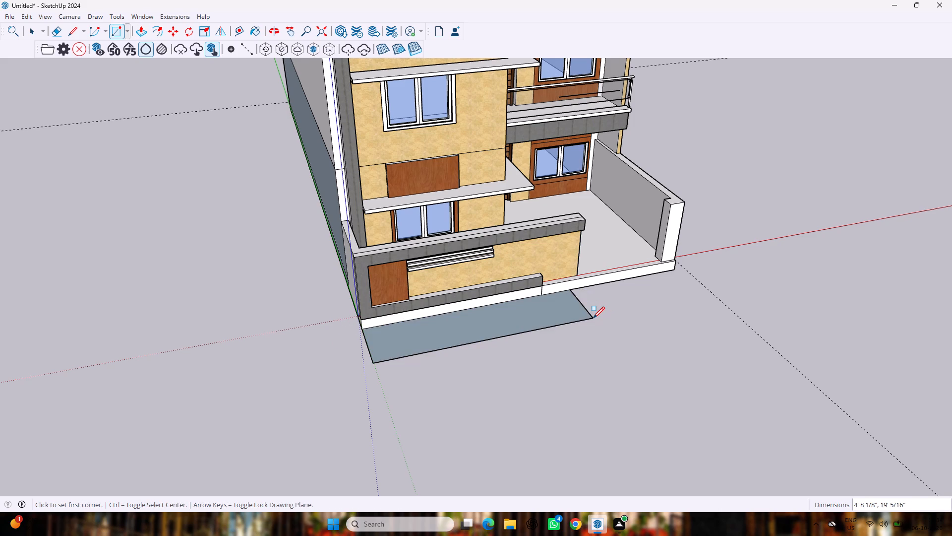
# Offset the new rectangle's outline inward by about 9 13/16" to form the planter rim.
pyautogui.press('f')
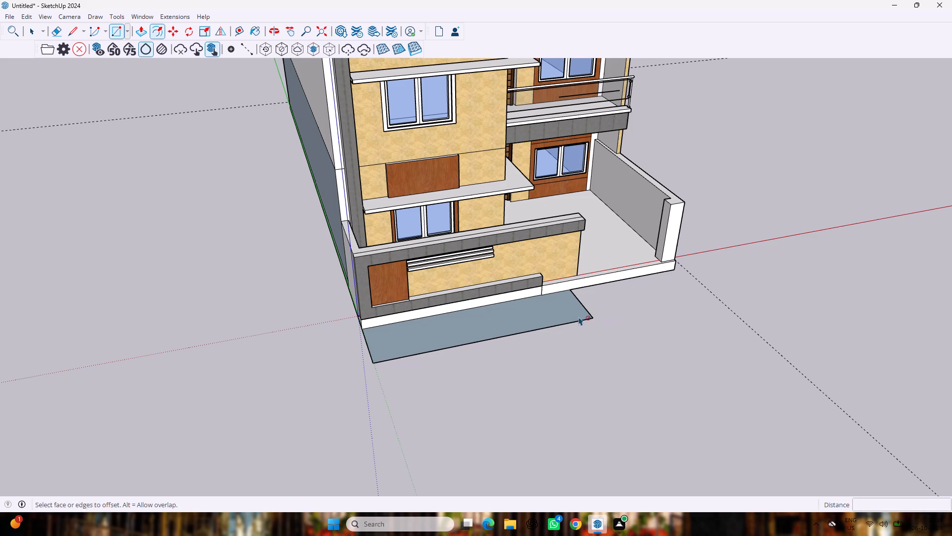
pyautogui.click(553, 320)
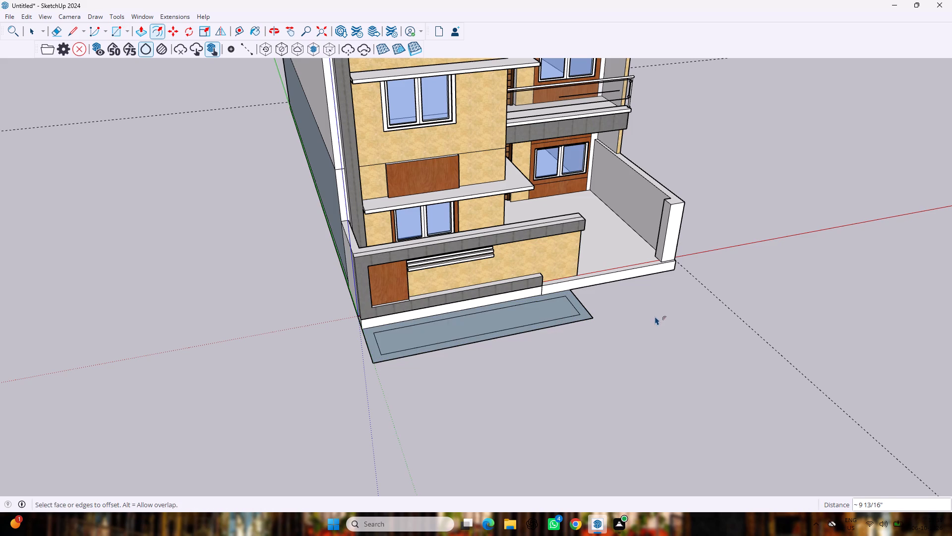
pyautogui.press('space')
# Extrude the planter rim upward by about 11 3/4".
pyautogui.press('p')
pyautogui.click(579, 314)
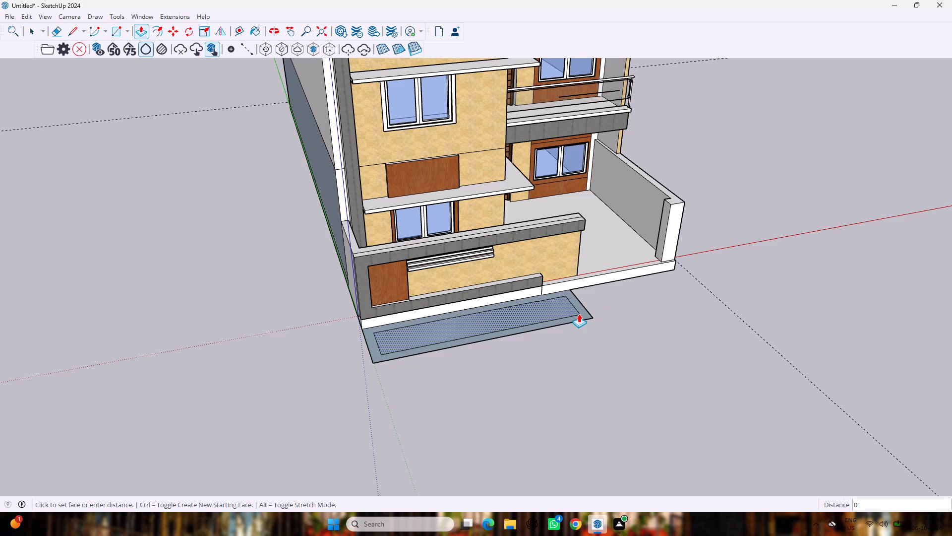
pyautogui.press('Escape')
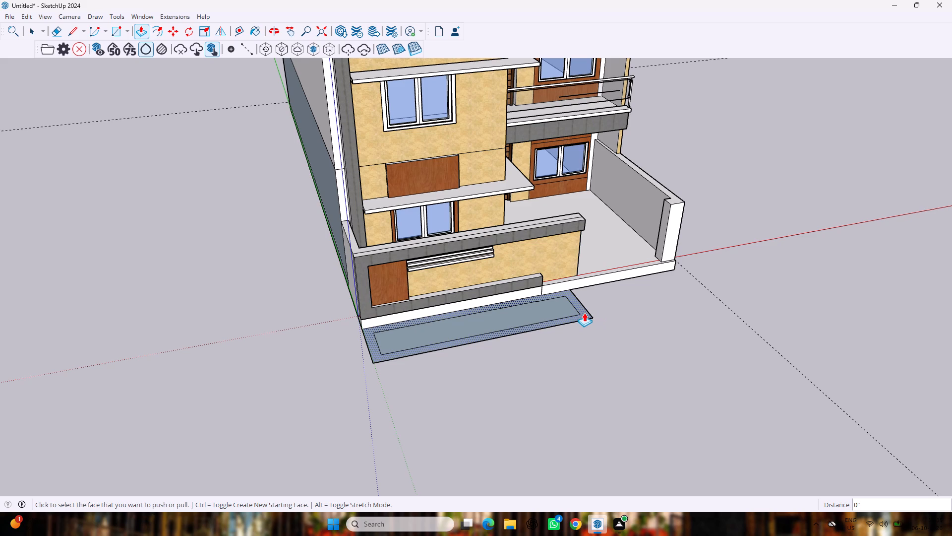
pyautogui.moveTo(584, 313); pyautogui.dragTo(584, 303)
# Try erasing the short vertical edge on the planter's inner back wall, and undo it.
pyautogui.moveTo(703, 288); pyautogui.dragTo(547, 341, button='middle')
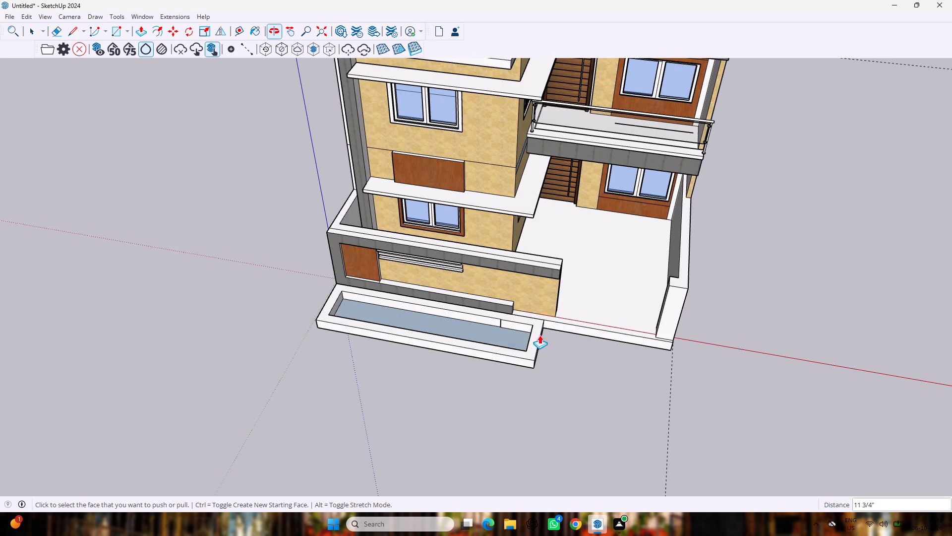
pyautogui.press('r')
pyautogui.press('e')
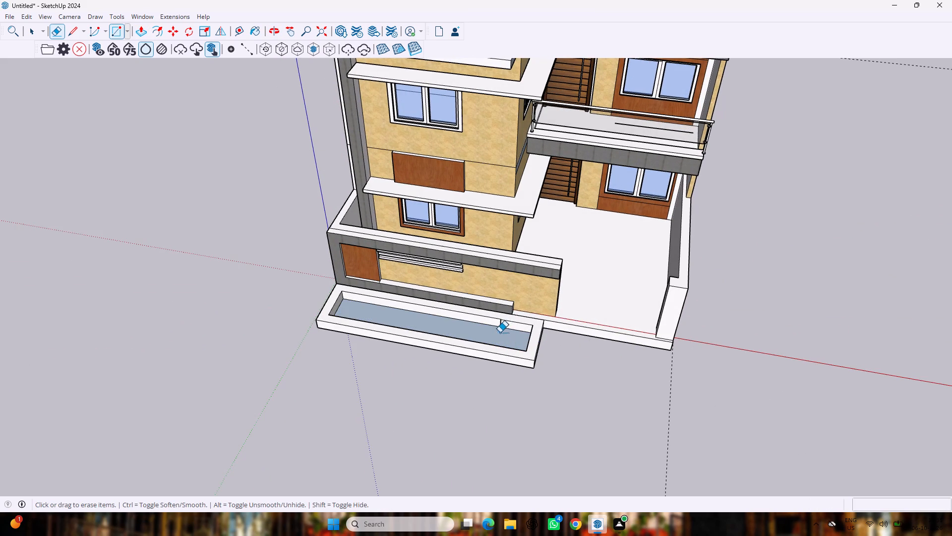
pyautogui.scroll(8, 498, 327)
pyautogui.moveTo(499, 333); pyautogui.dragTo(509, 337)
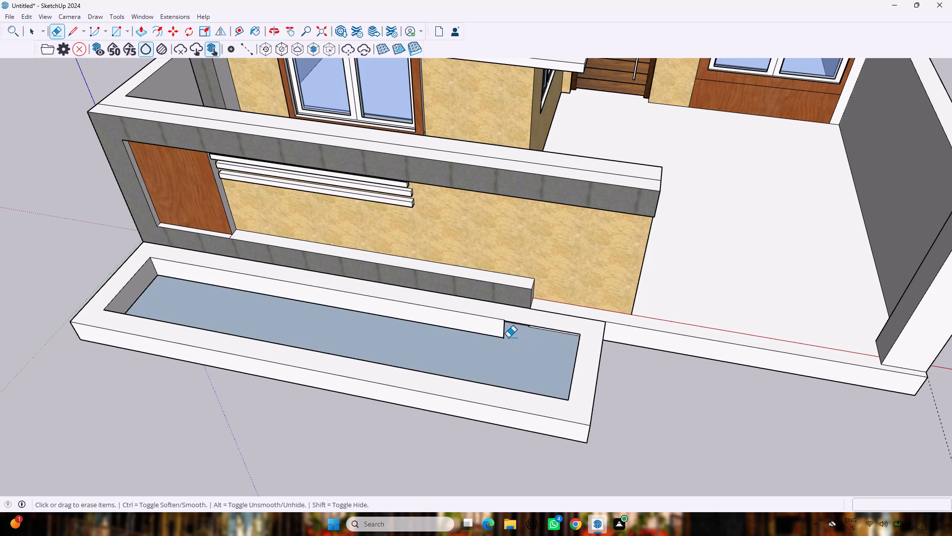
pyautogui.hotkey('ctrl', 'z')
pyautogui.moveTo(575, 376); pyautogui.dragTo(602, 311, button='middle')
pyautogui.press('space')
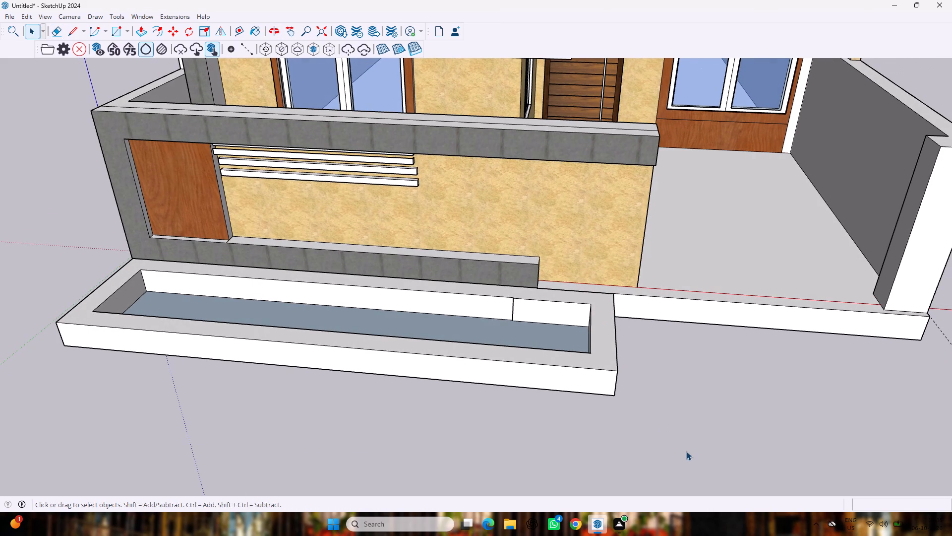
# Draw a ground rectangle about 9' 9 1/2" by 4' 5" in front of the porch opening, starting on the base's lower front edge.
pyautogui.moveTo(689, 451); pyautogui.dragTo(654, 460, button='middle')
pyautogui.scroll(-8, 655, 460)
pyautogui.moveTo(654, 457); pyautogui.dragTo(642, 449, button='middle')
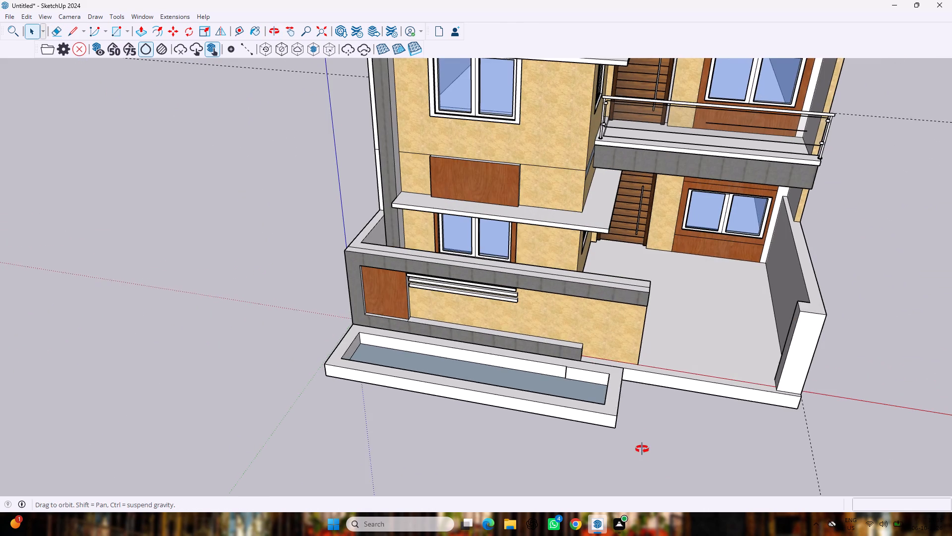
pyautogui.moveTo(642, 449); pyautogui.dragTo(624, 426, button='middle')
pyautogui.scroll(-2, 615, 420)
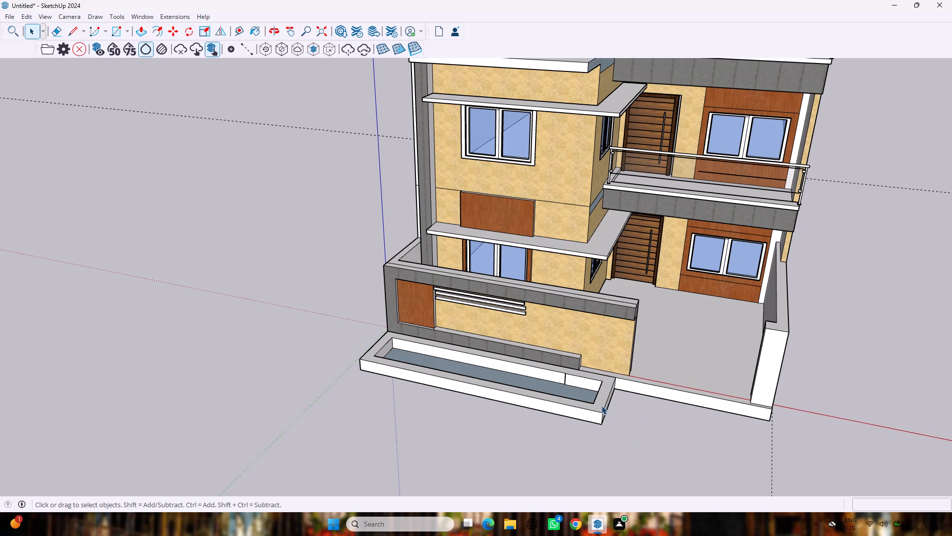
pyautogui.press('r')
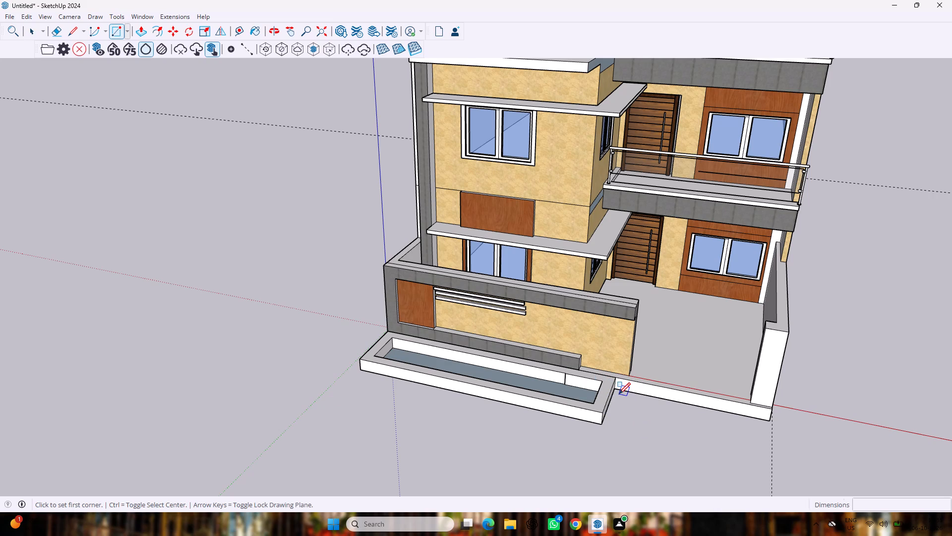
pyautogui.scroll(3, 623, 390)
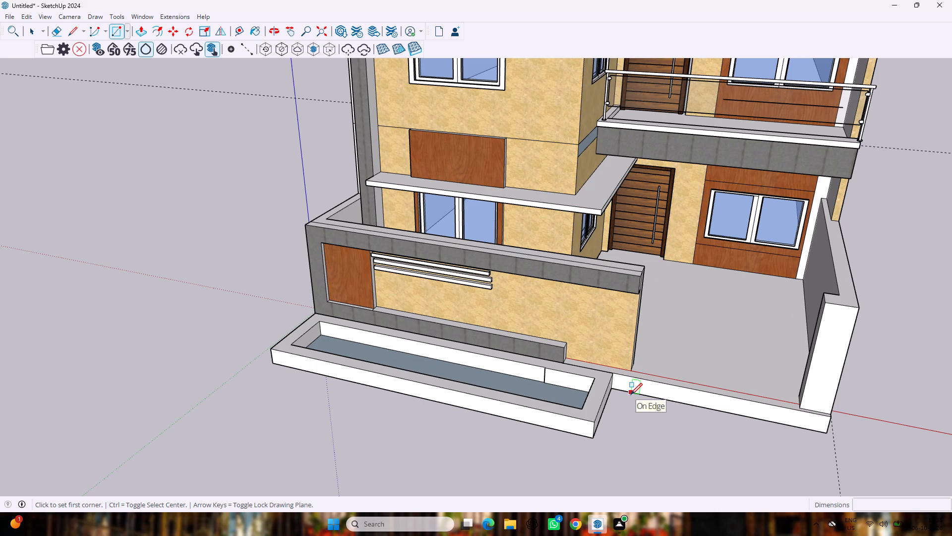
pyautogui.click(631, 395)
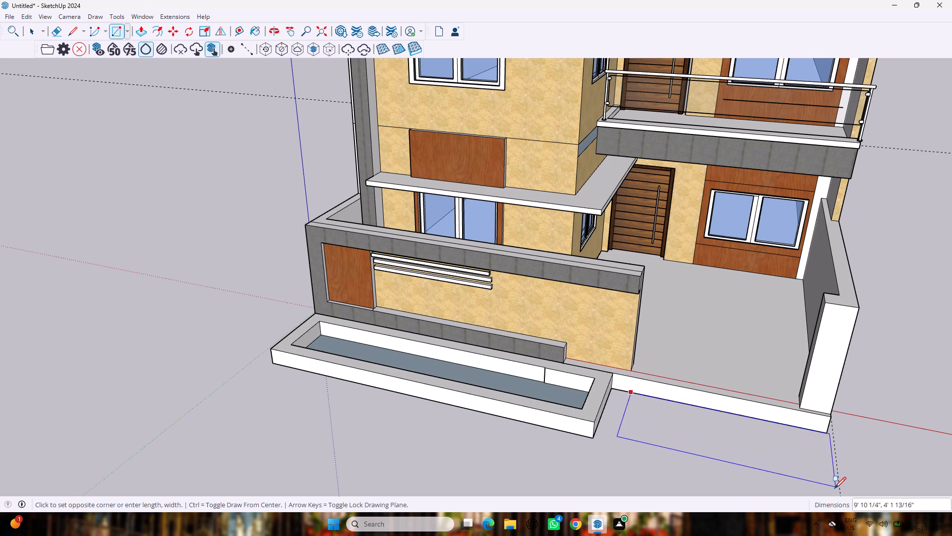
pyautogui.click(833, 492)
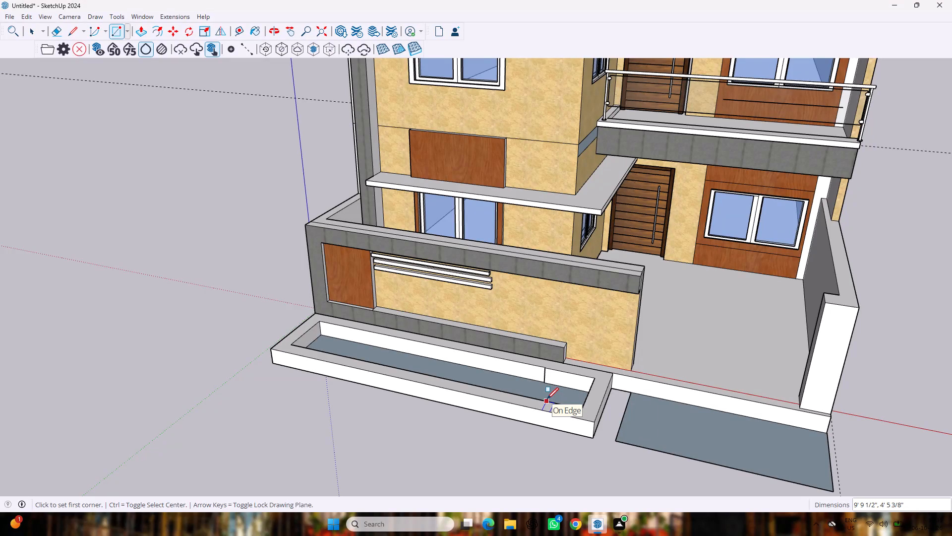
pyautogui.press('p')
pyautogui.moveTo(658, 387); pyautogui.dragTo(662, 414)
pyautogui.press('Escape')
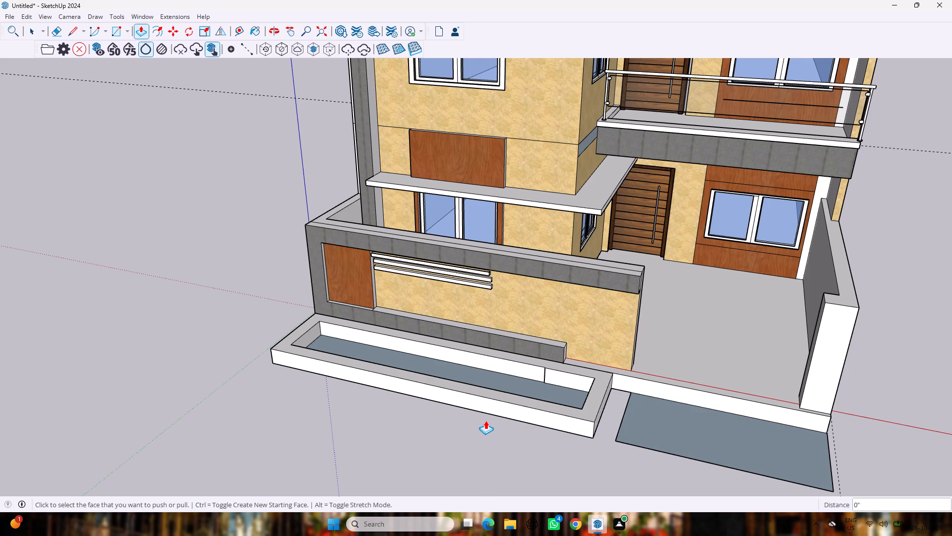
# Draw a sloped ramp rectangle about 9' 3" by 4' 7" from the base's upper front edge to the ground rectangle's outer corner.
pyautogui.press('r')
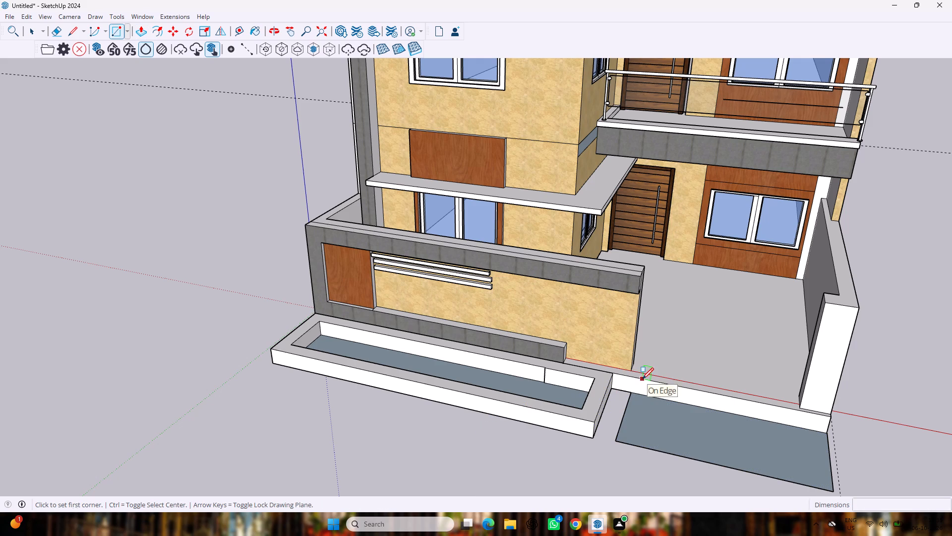
pyautogui.click(642, 379)
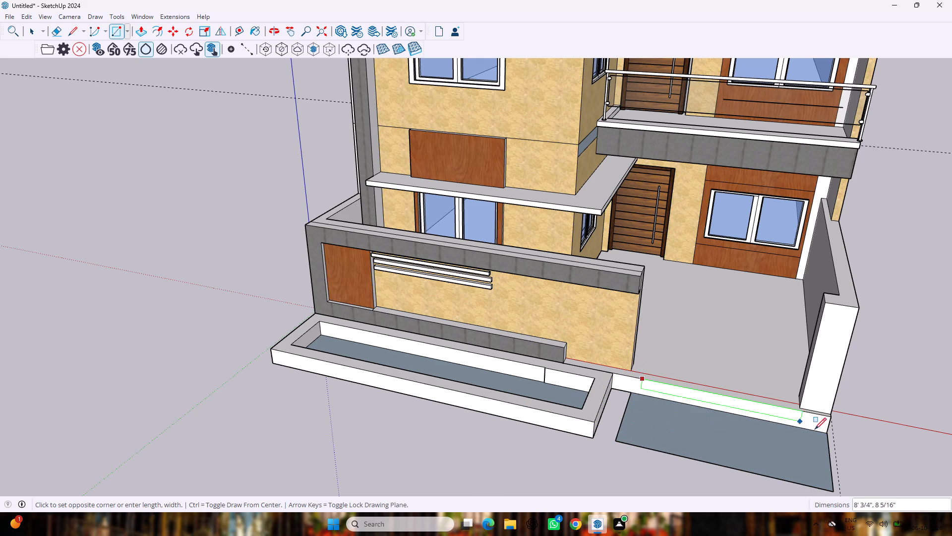
pyautogui.click(833, 488)
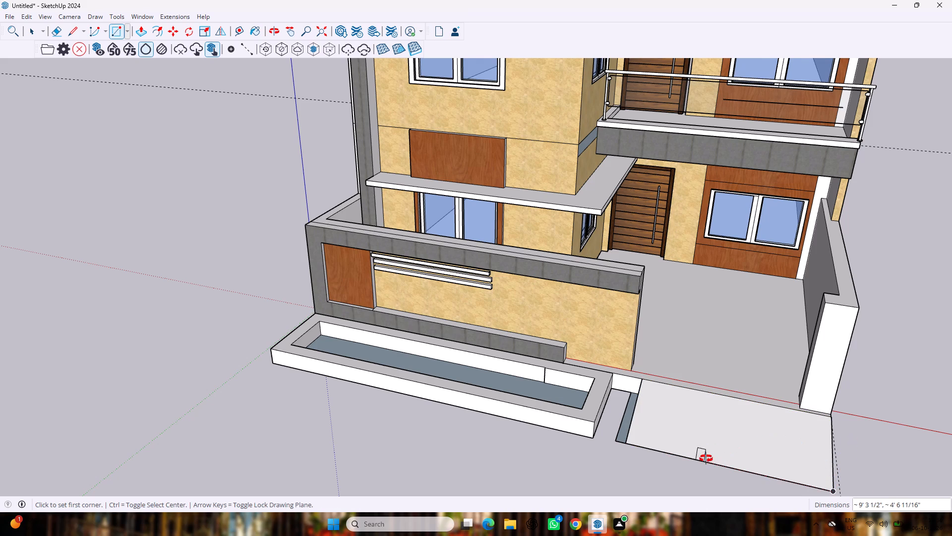
# Undo the last ramp rectangle and redraw it about 8' 10" by 4' 7" from the base's upper front edge to the ground rectangle's outer edge.
pyautogui.moveTo(706, 459); pyautogui.dragTo(766, 397, button='middle')
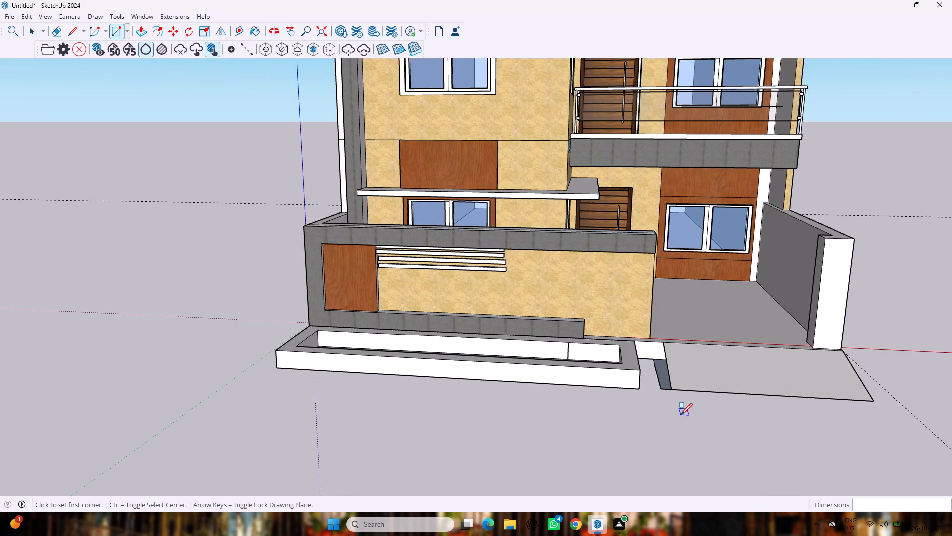
pyautogui.hotkey('ctrl', 'z')
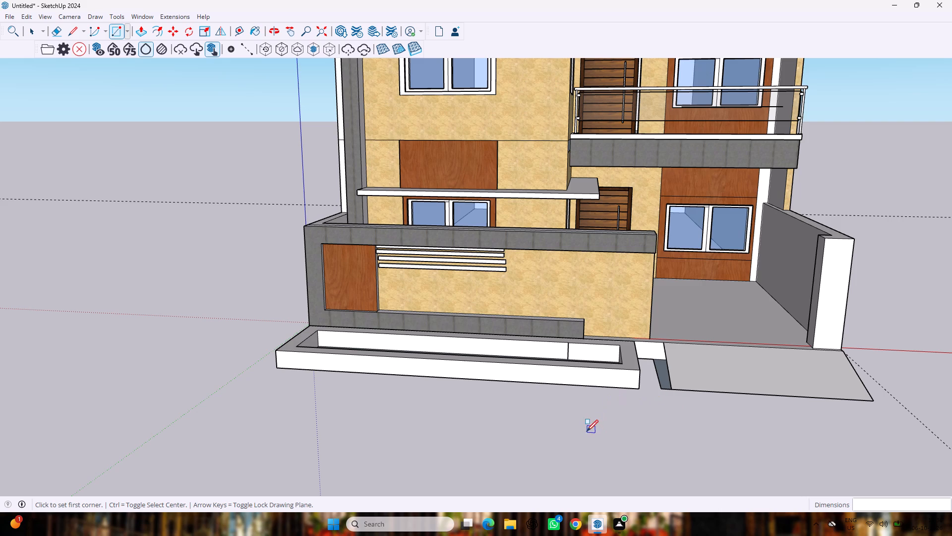
pyautogui.click(651, 345)
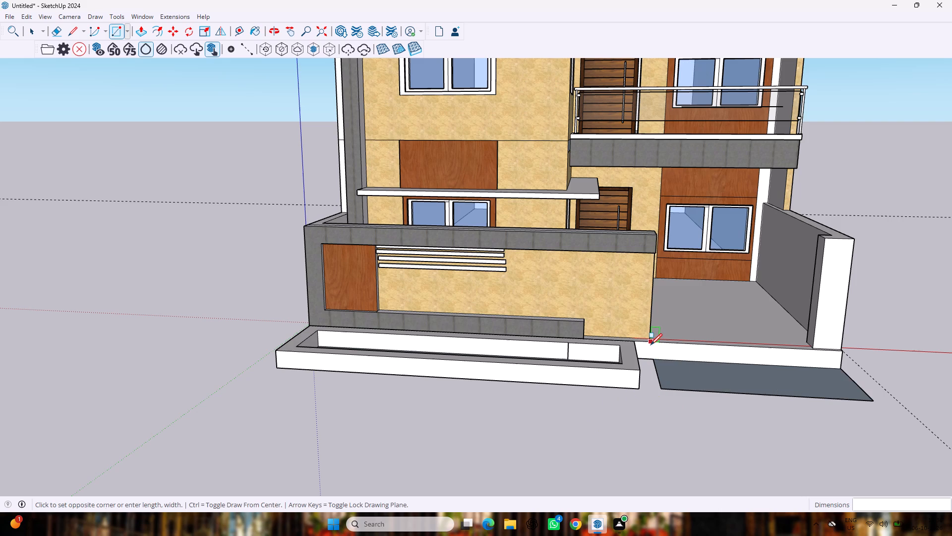
pyautogui.click(848, 401)
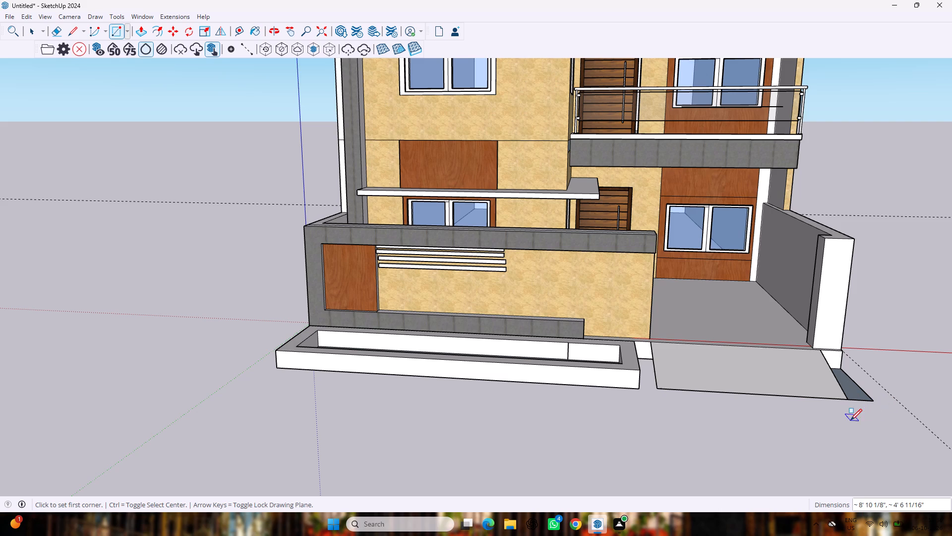
pyautogui.press('space')
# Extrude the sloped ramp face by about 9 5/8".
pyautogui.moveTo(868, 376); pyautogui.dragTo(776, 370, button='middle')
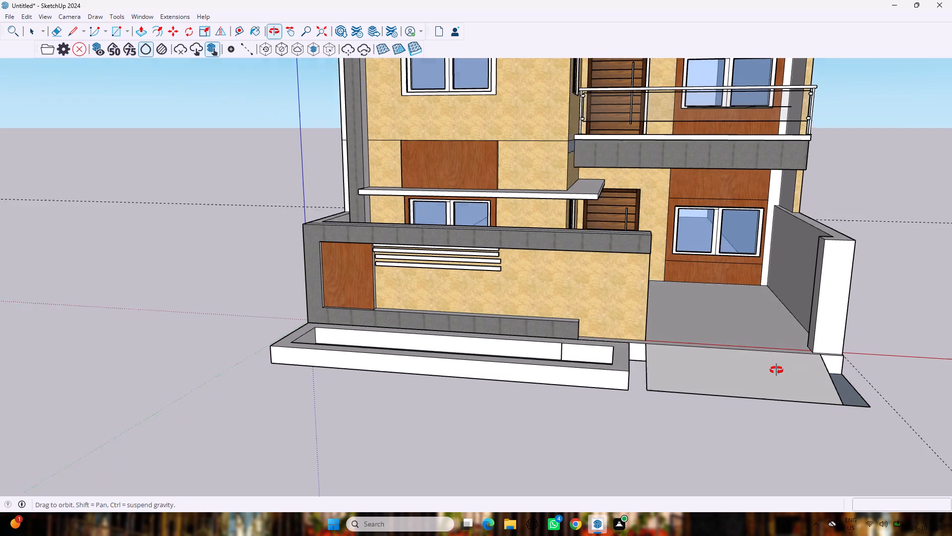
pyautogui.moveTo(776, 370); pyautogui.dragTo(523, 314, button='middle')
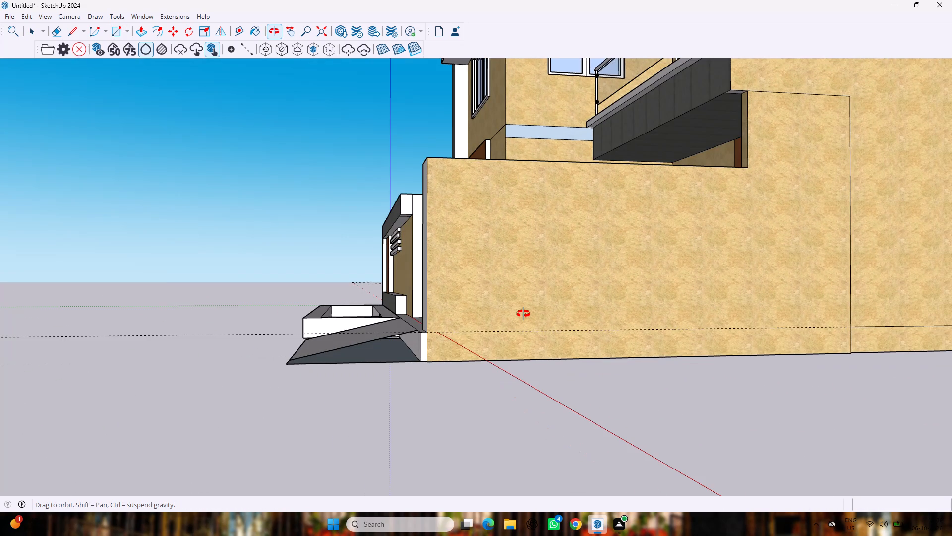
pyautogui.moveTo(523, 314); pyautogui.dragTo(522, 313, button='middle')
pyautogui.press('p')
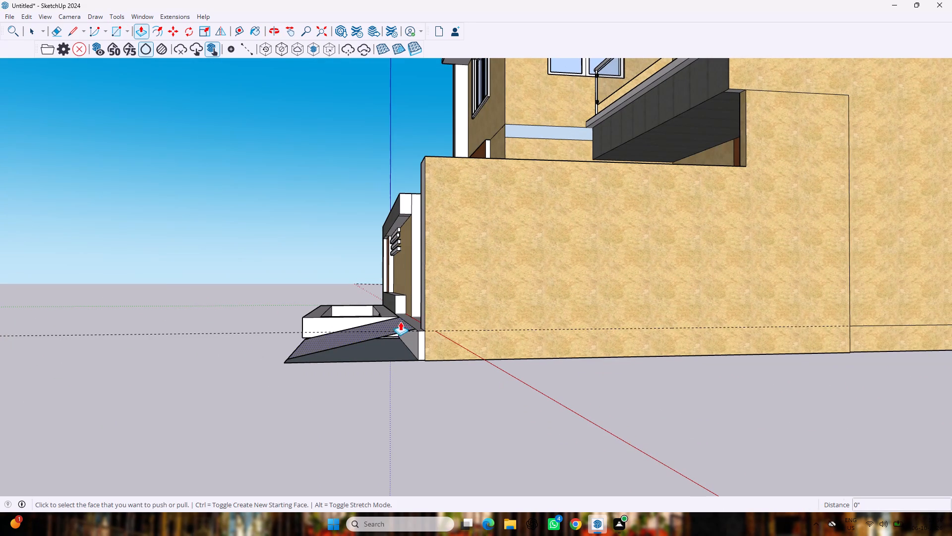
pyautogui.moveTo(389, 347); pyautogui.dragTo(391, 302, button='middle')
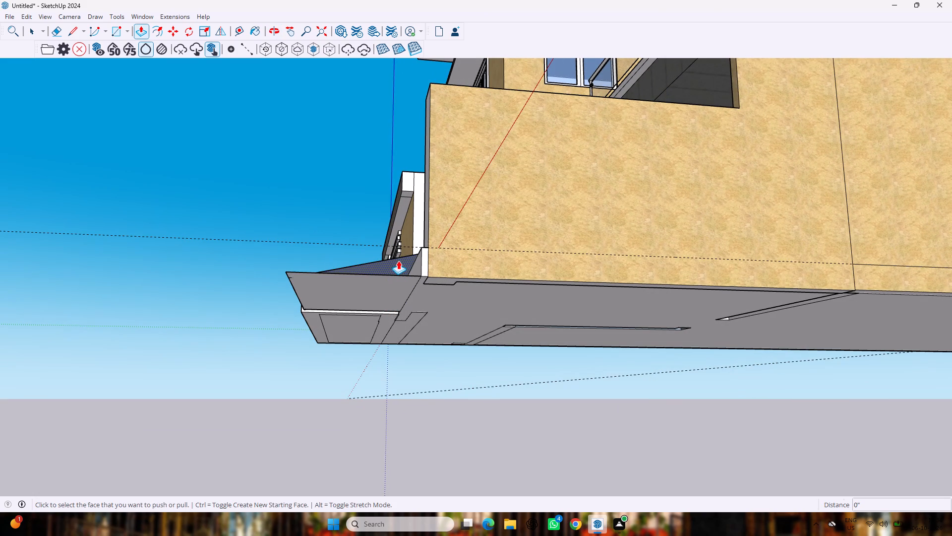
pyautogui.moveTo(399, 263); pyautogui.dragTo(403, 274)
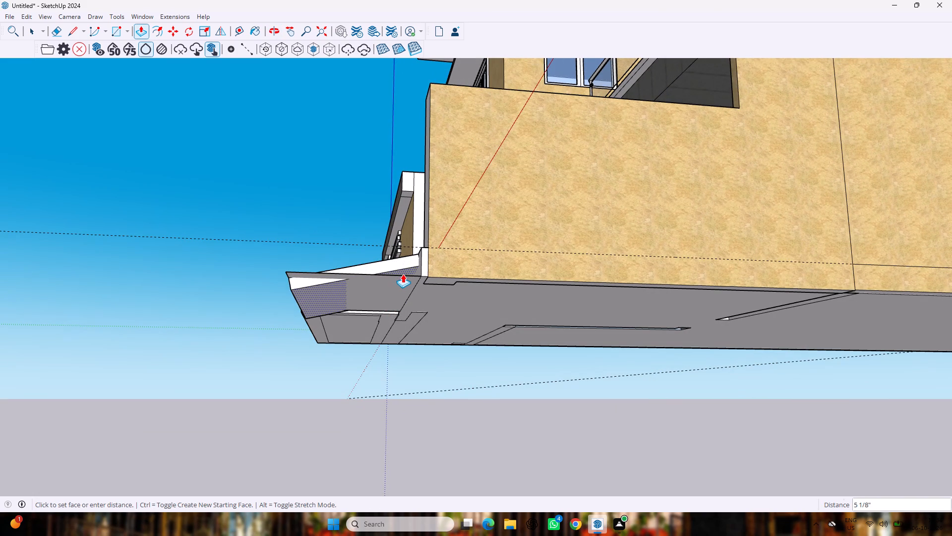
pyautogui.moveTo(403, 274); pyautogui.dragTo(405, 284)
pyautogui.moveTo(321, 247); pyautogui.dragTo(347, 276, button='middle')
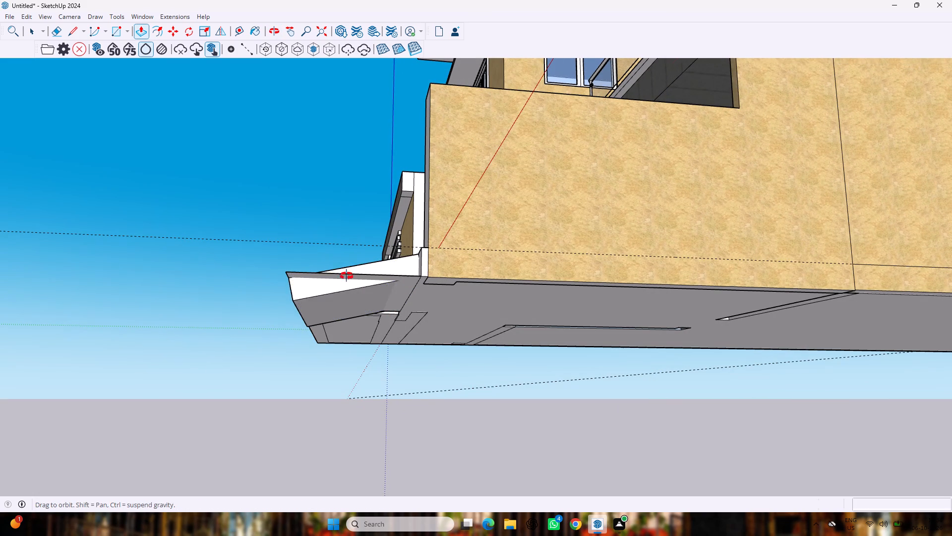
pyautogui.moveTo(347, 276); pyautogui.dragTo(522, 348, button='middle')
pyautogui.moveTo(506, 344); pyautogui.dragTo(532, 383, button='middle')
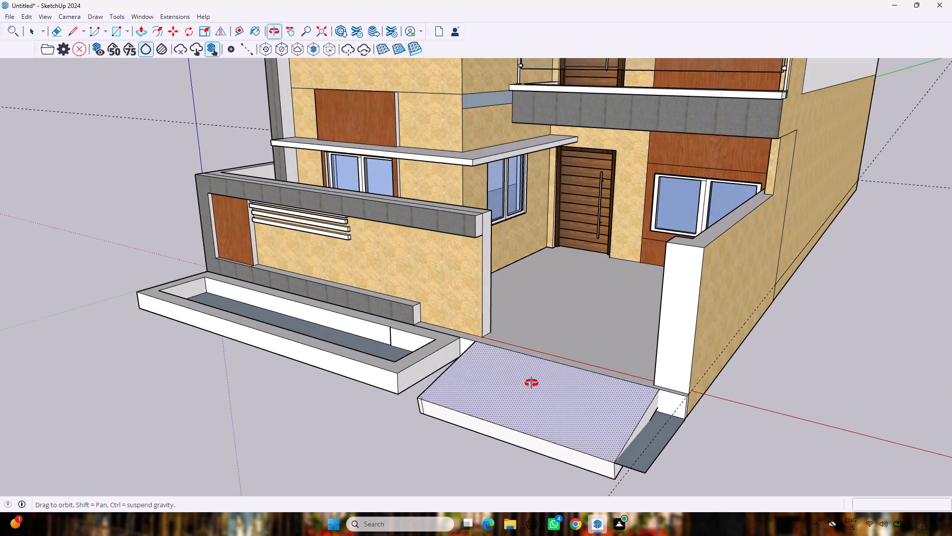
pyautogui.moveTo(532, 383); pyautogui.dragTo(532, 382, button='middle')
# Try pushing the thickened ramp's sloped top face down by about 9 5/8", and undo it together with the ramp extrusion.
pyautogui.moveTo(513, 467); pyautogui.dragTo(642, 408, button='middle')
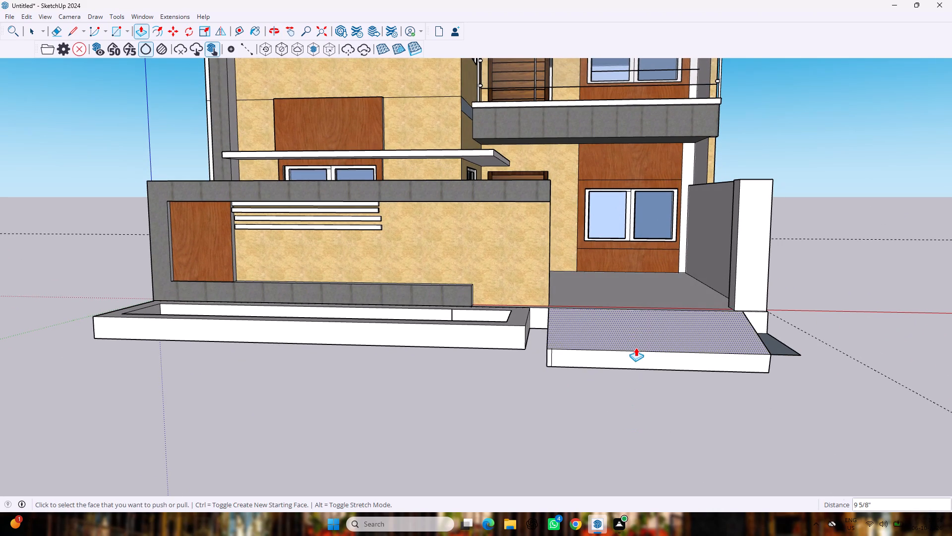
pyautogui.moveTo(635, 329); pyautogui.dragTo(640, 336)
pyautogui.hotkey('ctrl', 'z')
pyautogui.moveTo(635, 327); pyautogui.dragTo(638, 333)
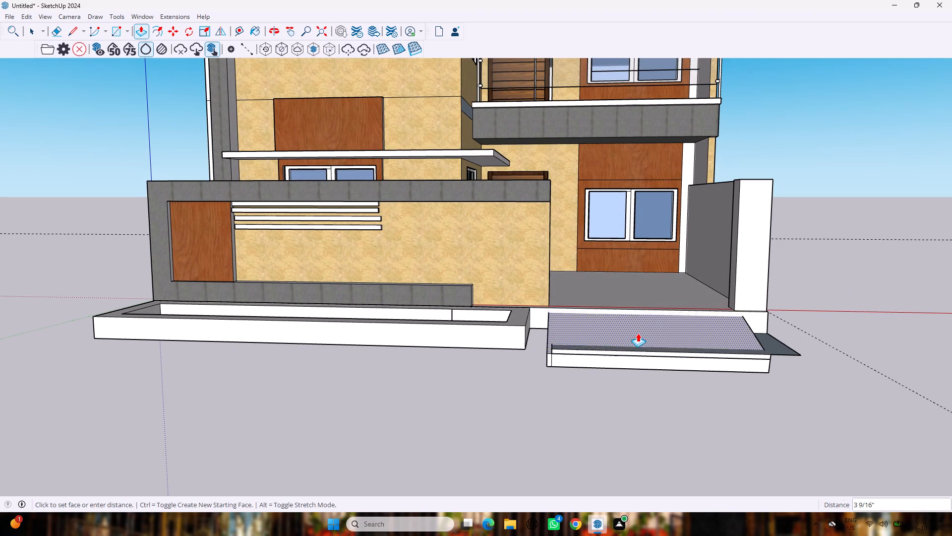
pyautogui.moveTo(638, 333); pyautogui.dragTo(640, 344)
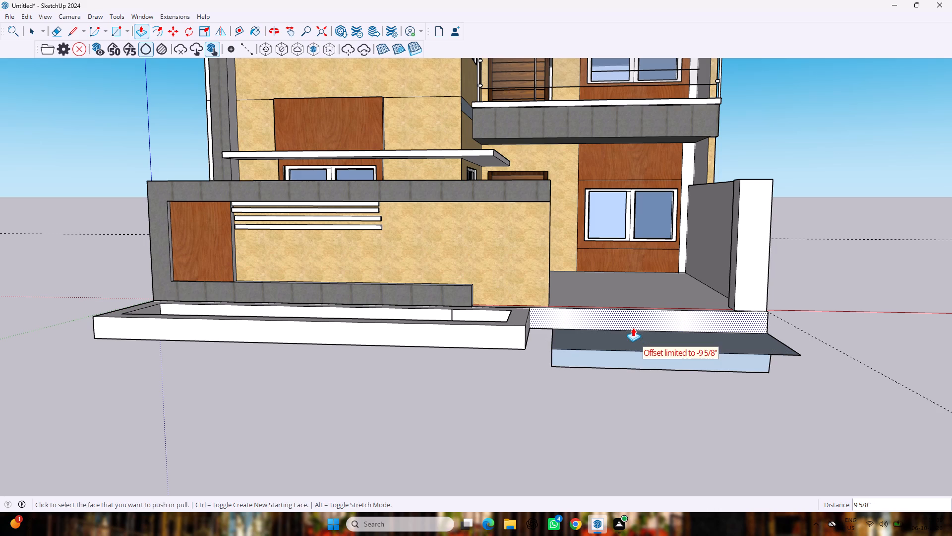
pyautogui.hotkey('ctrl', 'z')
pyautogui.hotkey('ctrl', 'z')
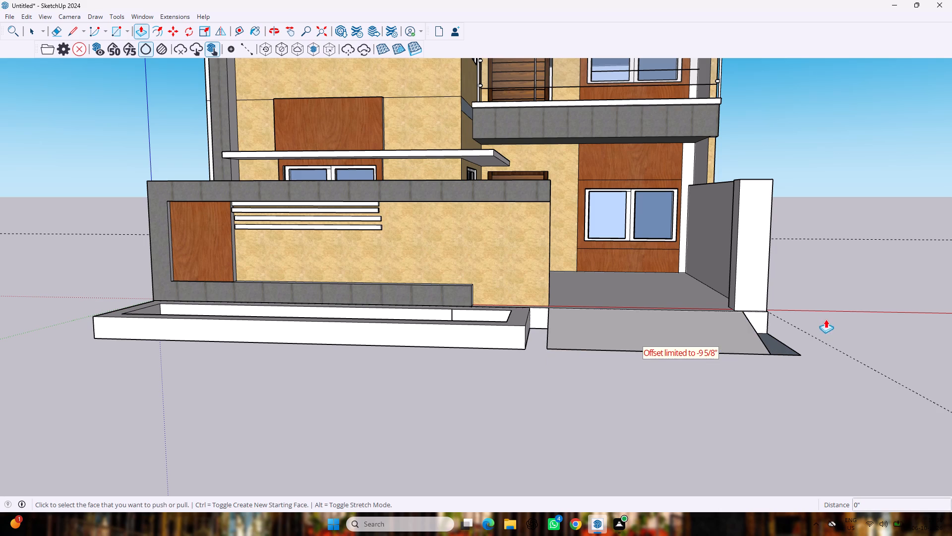
# Delete the leftover strip of the ground rectangle beside the ramp, including its face and its two remaining outer edges.
pyautogui.moveTo(822, 316); pyautogui.dragTo(810, 388, button='middle')
pyautogui.press('space')
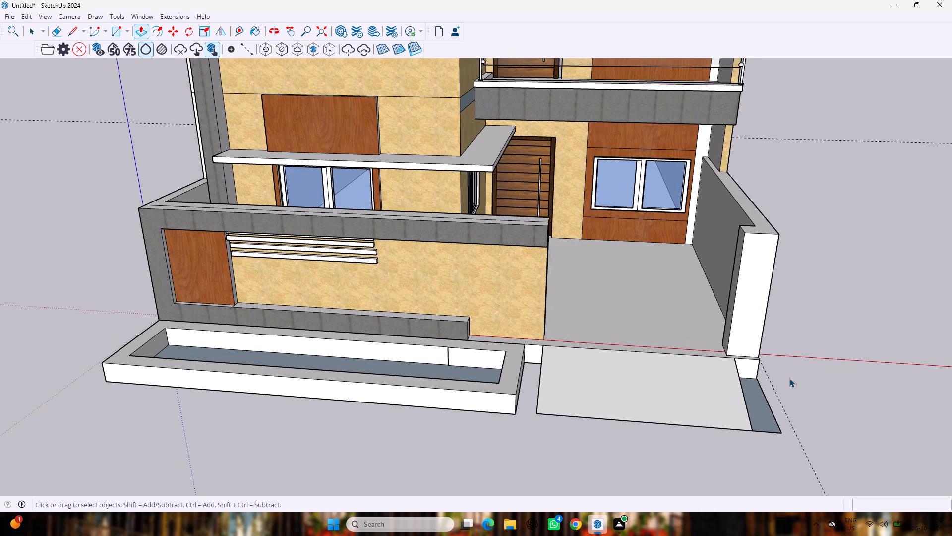
pyautogui.tripleClick(758, 403)
pyautogui.click(769, 468)
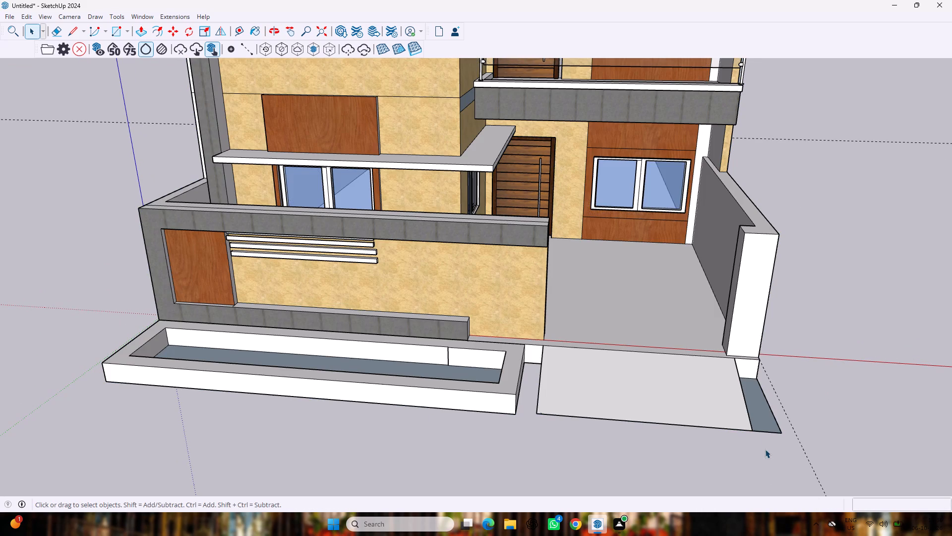
pyautogui.click(765, 425)
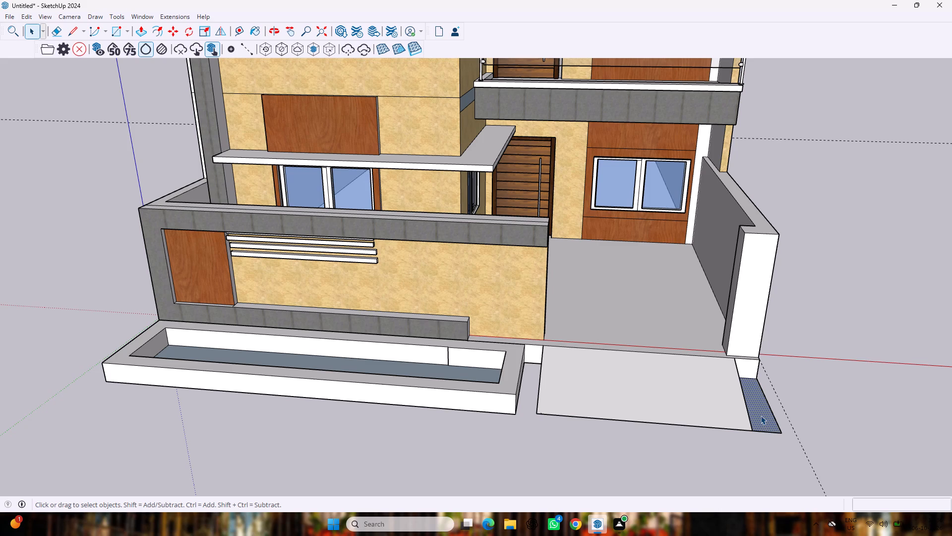
pyautogui.press('Delete')
pyautogui.click(767, 426)
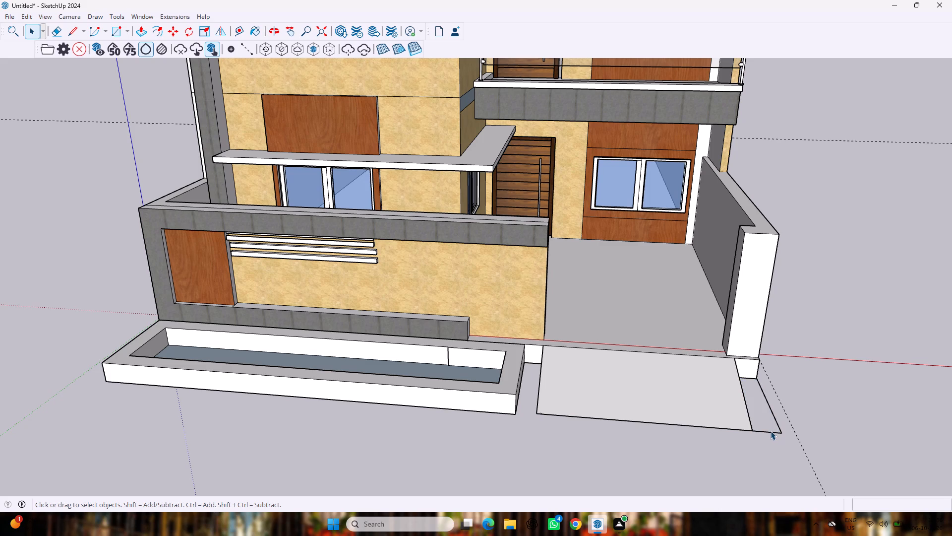
pyautogui.click(771, 431)
pyautogui.press('Delete')
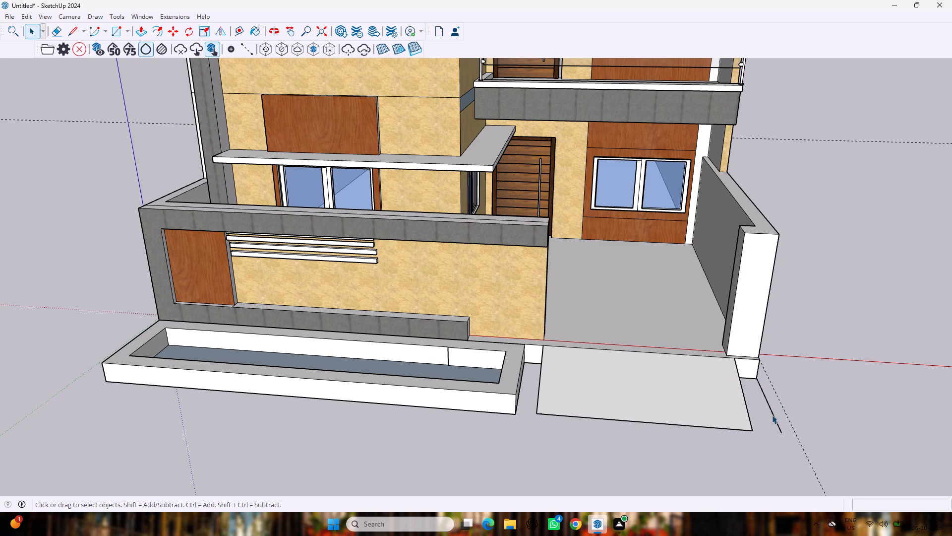
pyautogui.click(772, 415)
pyautogui.press('Delete')
# Push the base's front face around the ramp back by about 1/2".
pyautogui.press('p')
pyautogui.moveTo(744, 368); pyautogui.dragTo(750, 378)
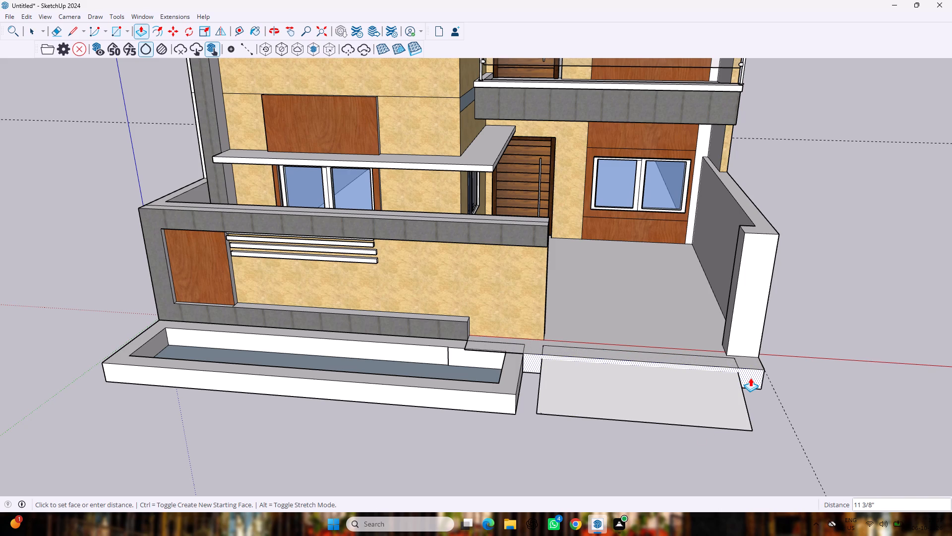
pyautogui.moveTo(750, 378); pyautogui.dragTo(759, 355)
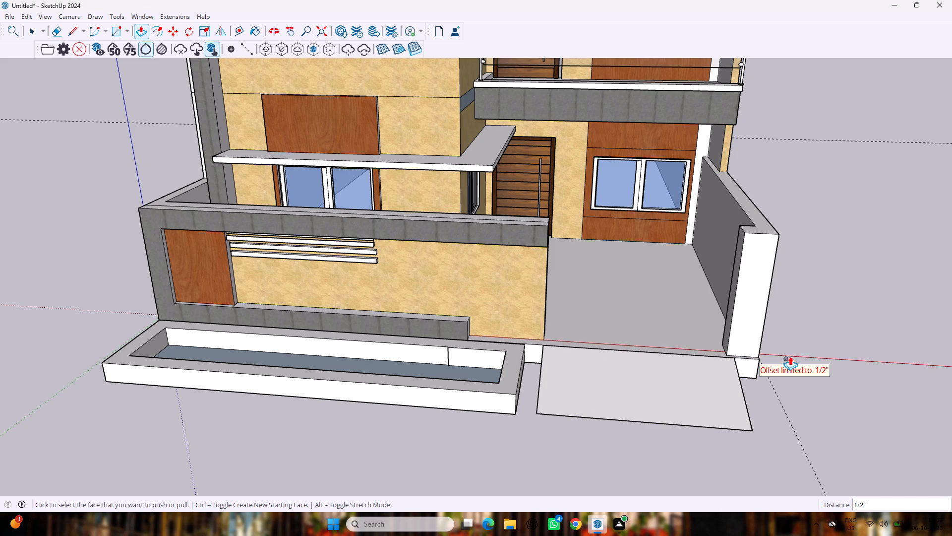
# Extend the front end face of the side boundary wall outward by about 2 11/16".
pyautogui.click(758, 335)
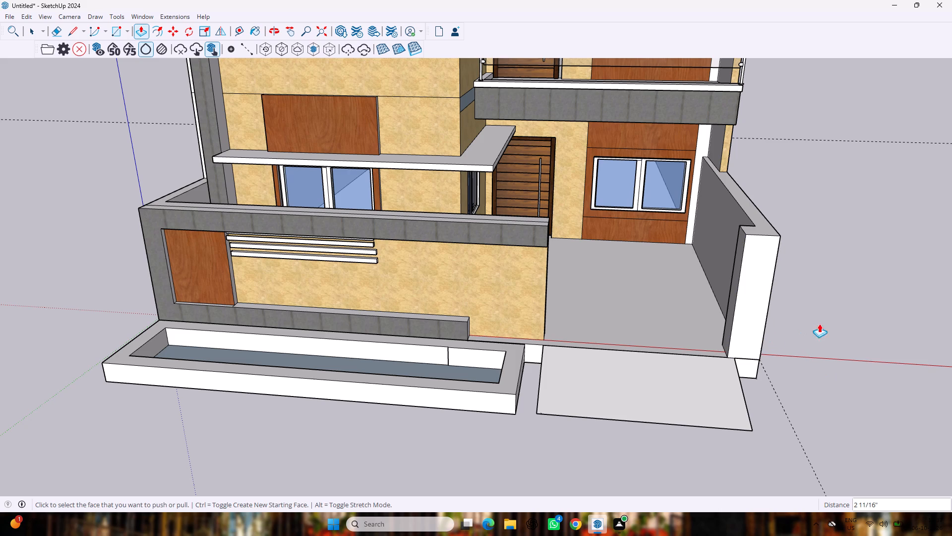
pyautogui.press('space')
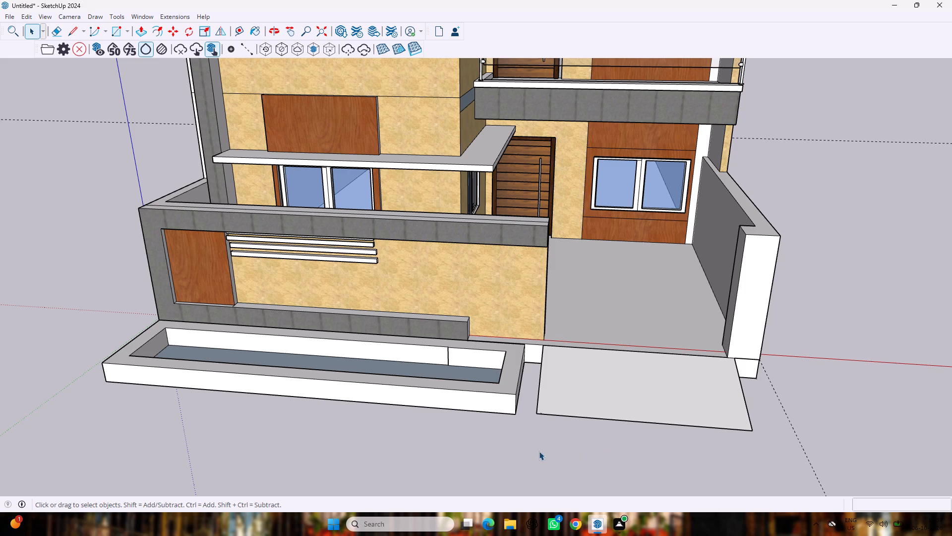
# Scale the sloped ramp face with its edges in the red and blue directions until its side meets the planter's end.
pyautogui.moveTo(501, 453); pyautogui.dragTo(602, 366, button='middle')
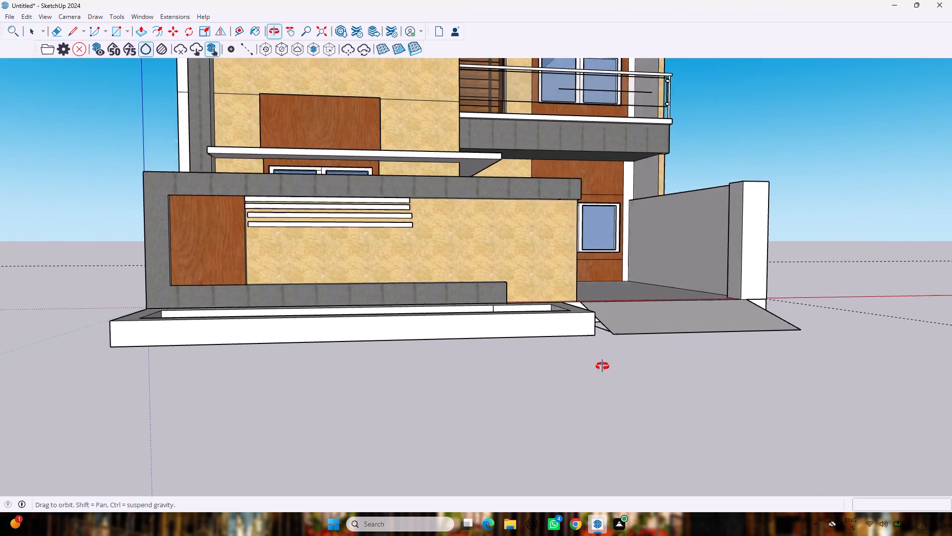
pyautogui.moveTo(602, 366); pyautogui.dragTo(624, 443, button='middle')
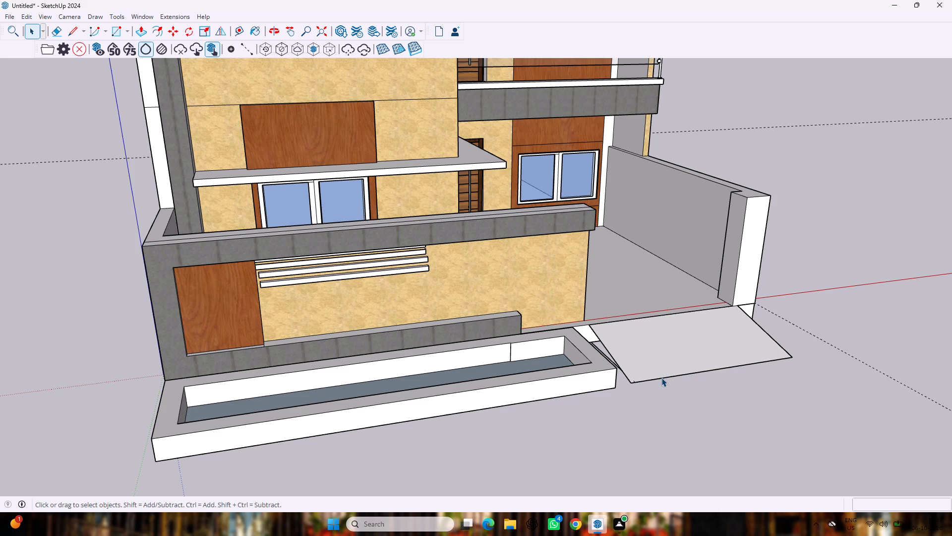
pyautogui.moveTo(631, 363); pyautogui.dragTo(514, 419, button='middle')
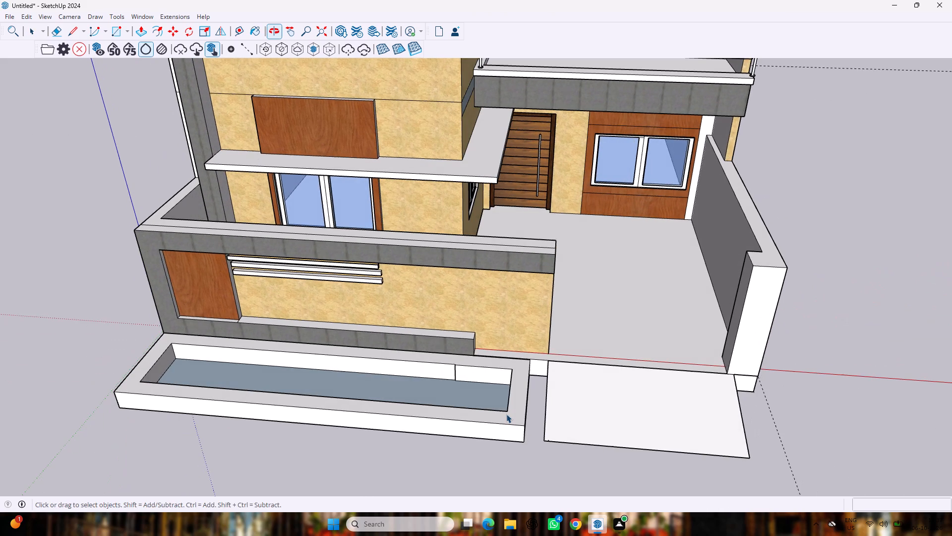
pyautogui.click(550, 376)
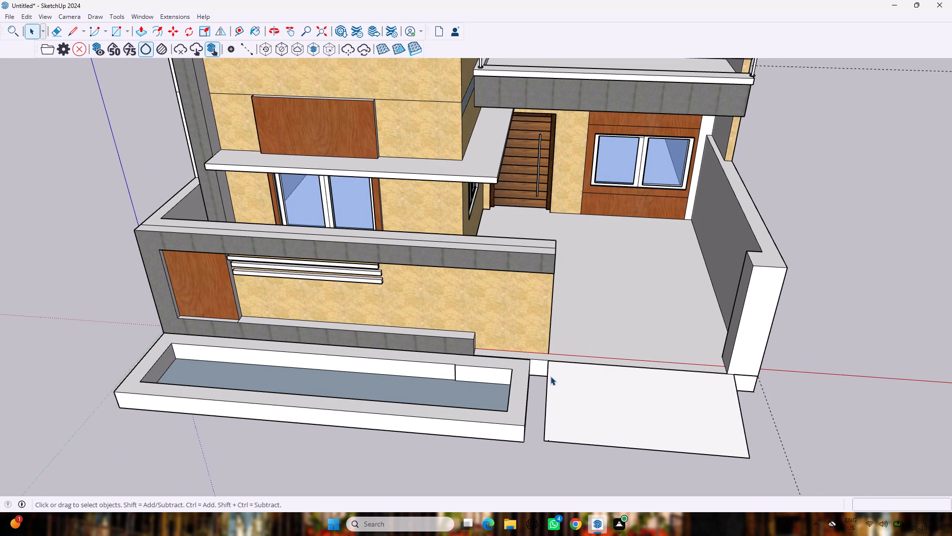
pyautogui.click(550, 376)
pyautogui.press('s')
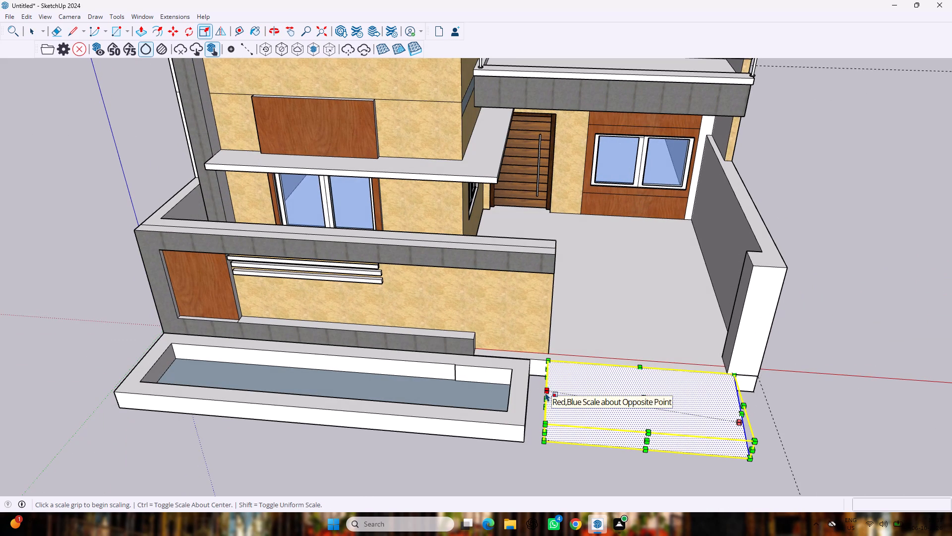
pyautogui.moveTo(545, 393); pyautogui.dragTo(524, 387)
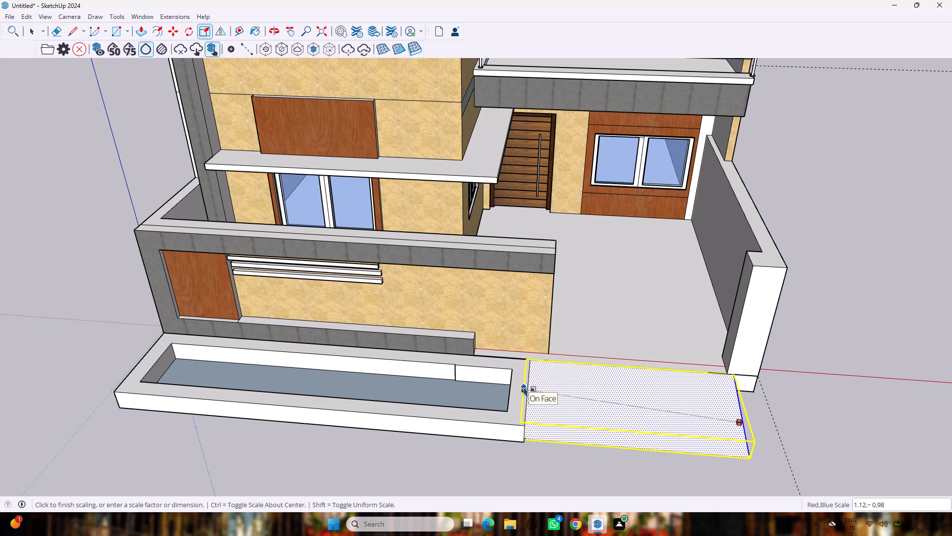
pyautogui.moveTo(524, 387); pyautogui.dragTo(526, 387)
pyautogui.press('space')
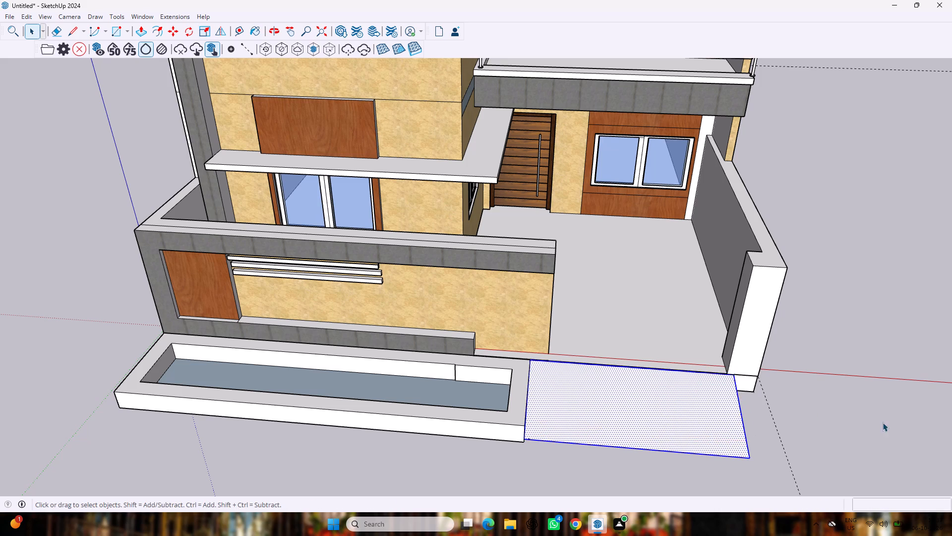
pyautogui.moveTo(903, 441); pyautogui.dragTo(761, 377, button='middle')
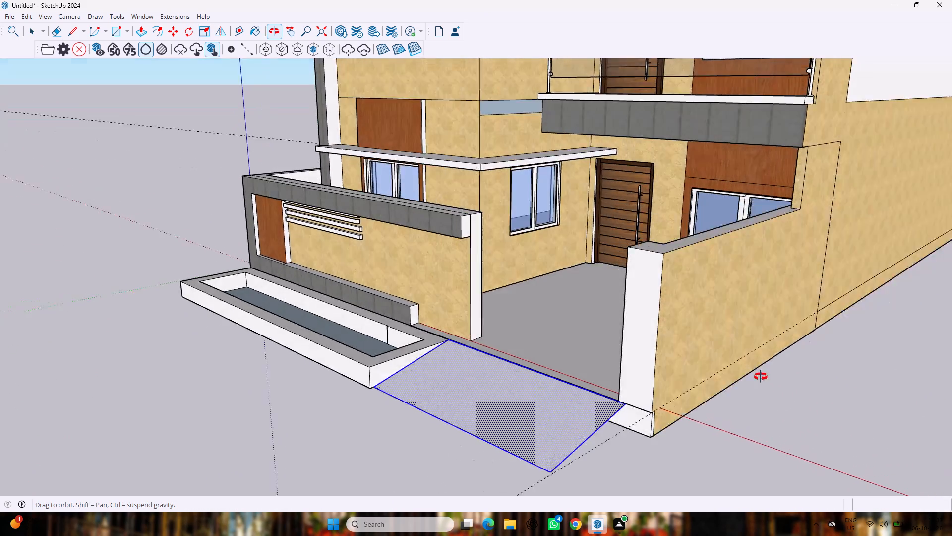
pyautogui.moveTo(761, 377); pyautogui.dragTo(799, 389, button='middle')
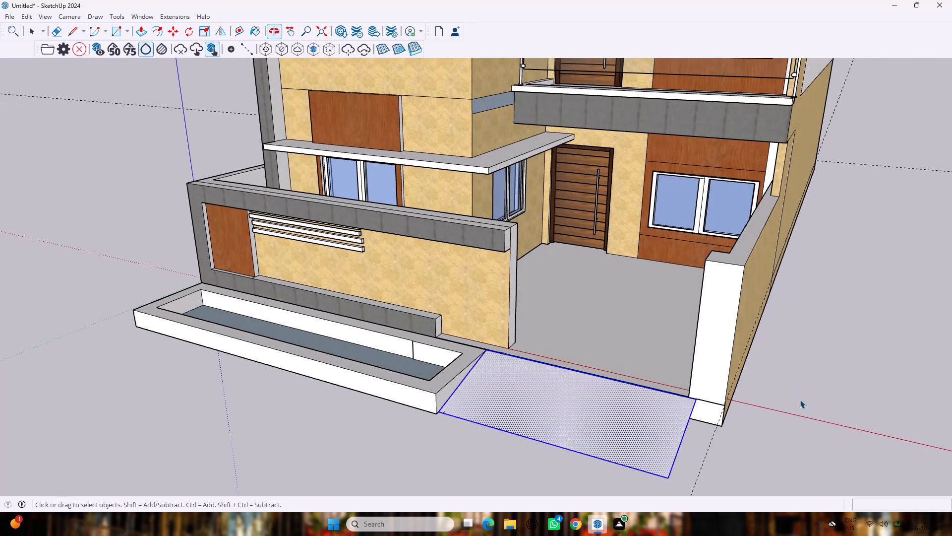
pyautogui.press('space')
pyautogui.click(436, 467)
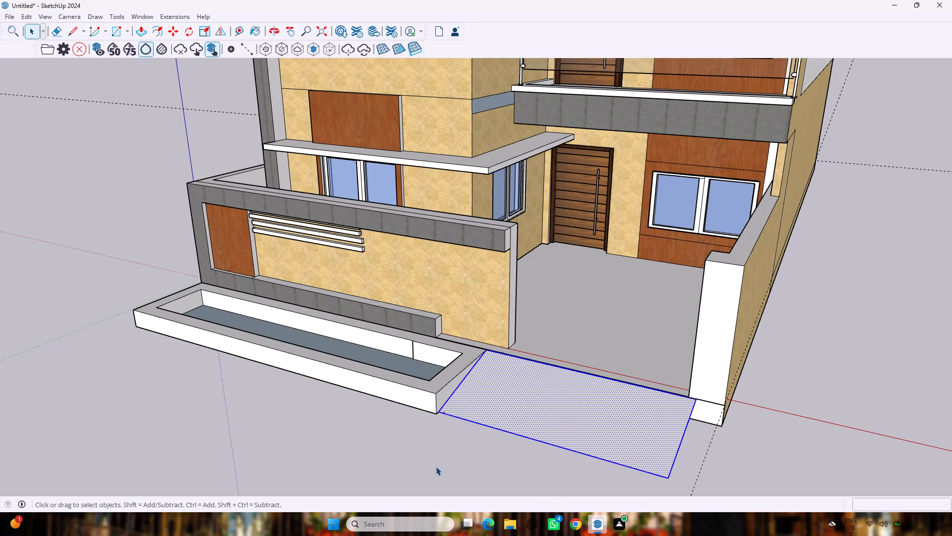
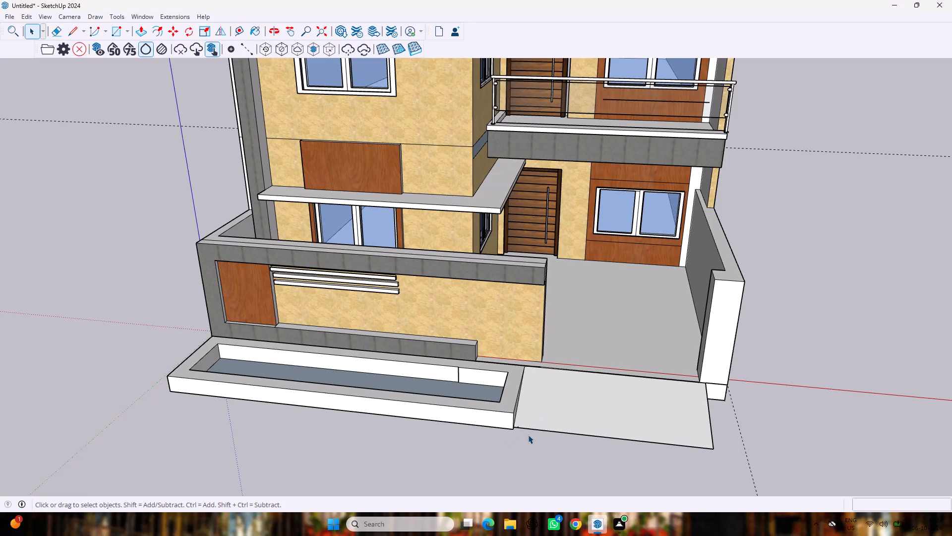
# Look through the Stone, Water, Window Coverings, Roofing, Metal and Tile material collections for a ramp finish, ending in Tile.
pyautogui.press('b')
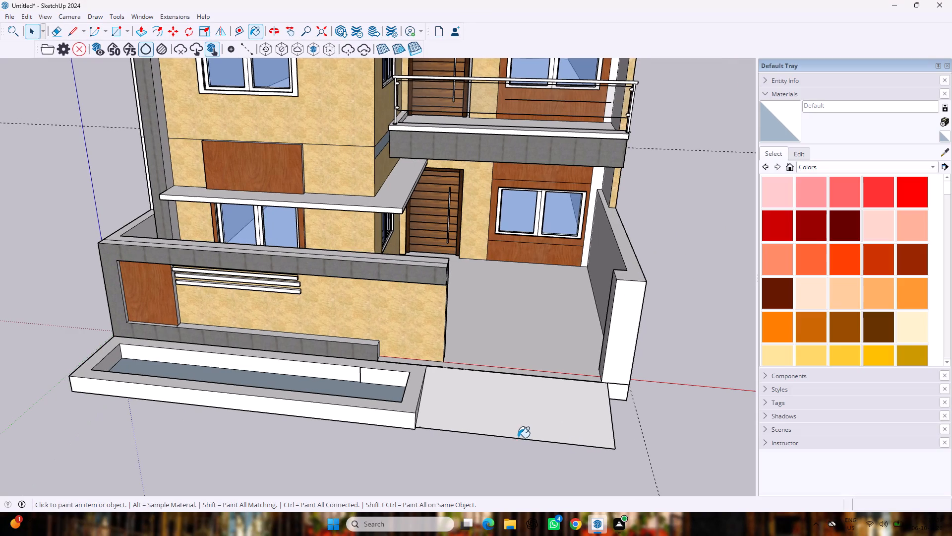
pyautogui.click(811, 167)
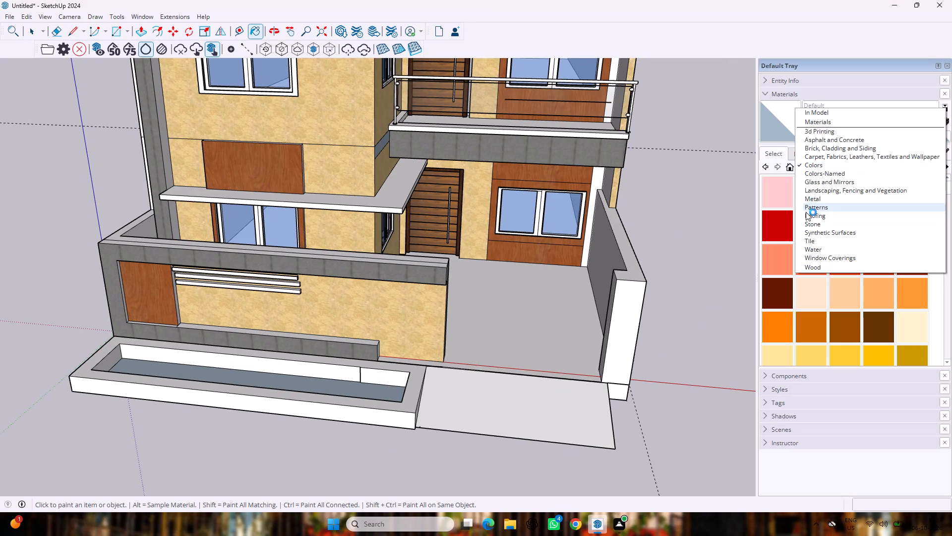
pyautogui.click(817, 223)
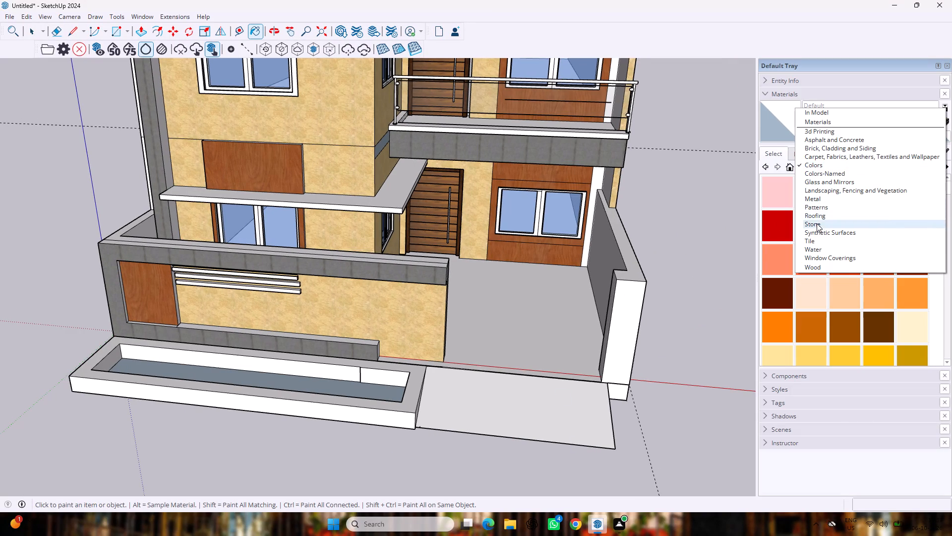
pyautogui.click(818, 166)
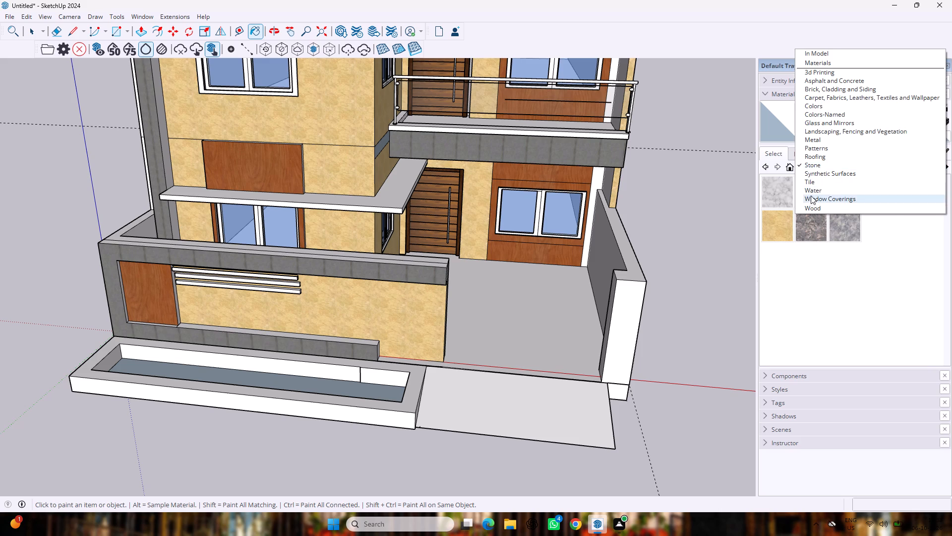
pyautogui.click(813, 190)
pyautogui.click(822, 166)
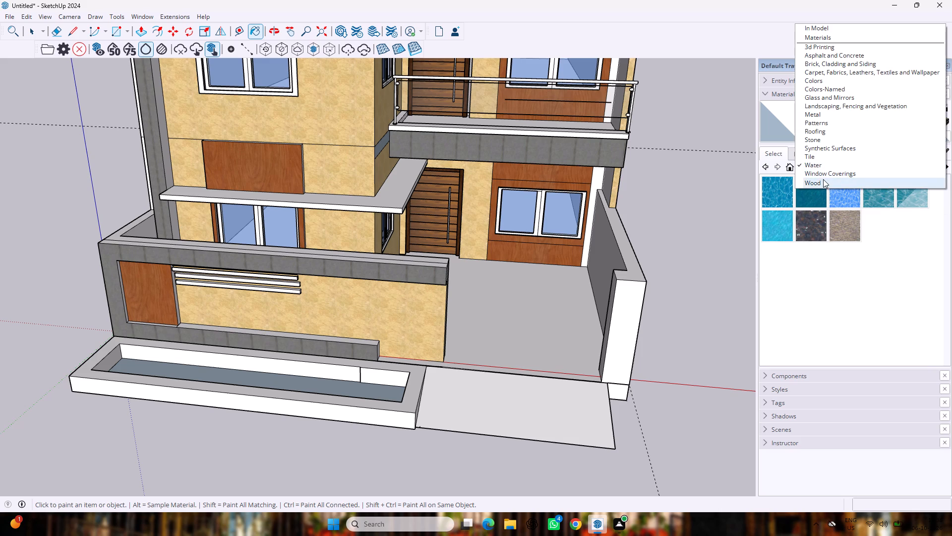
pyautogui.click(823, 179)
pyautogui.click(824, 172)
pyautogui.click(824, 155)
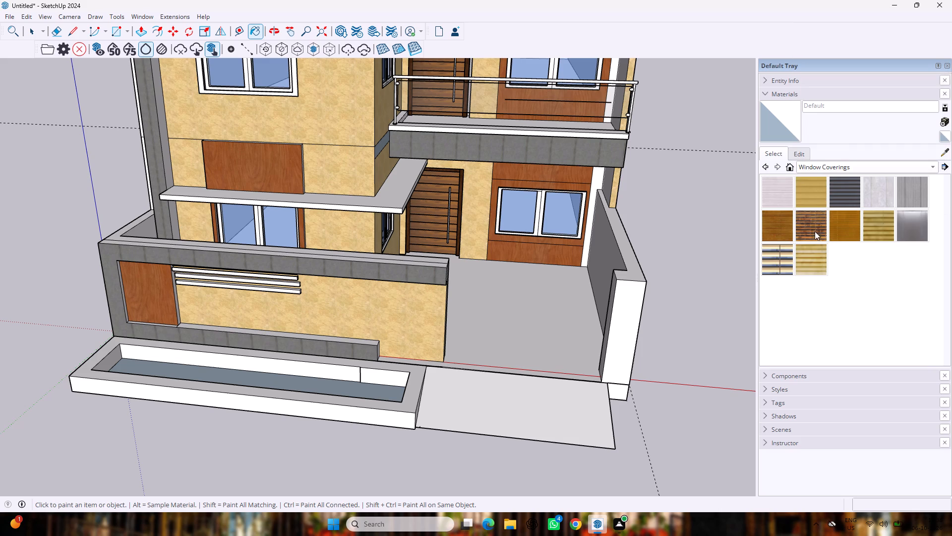
pyautogui.click(833, 166)
pyautogui.click(825, 120)
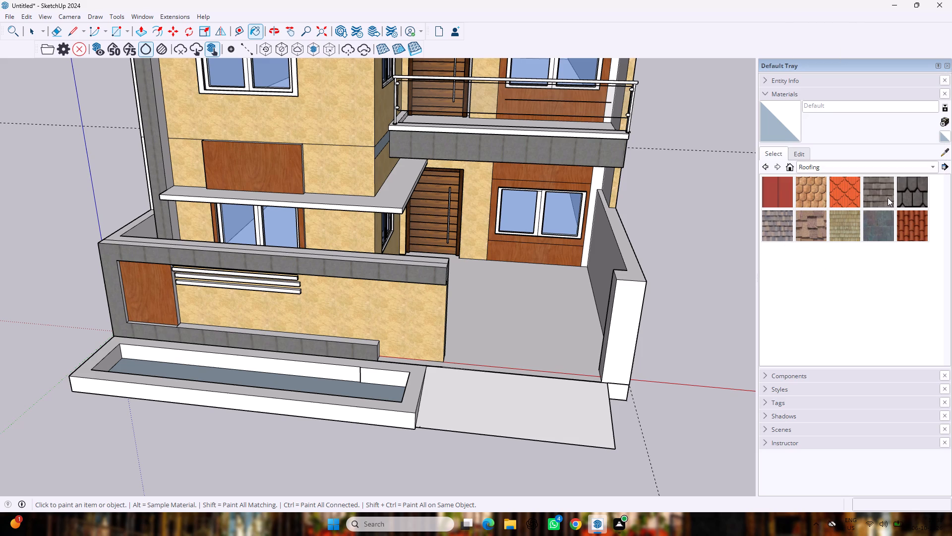
pyautogui.click(853, 163)
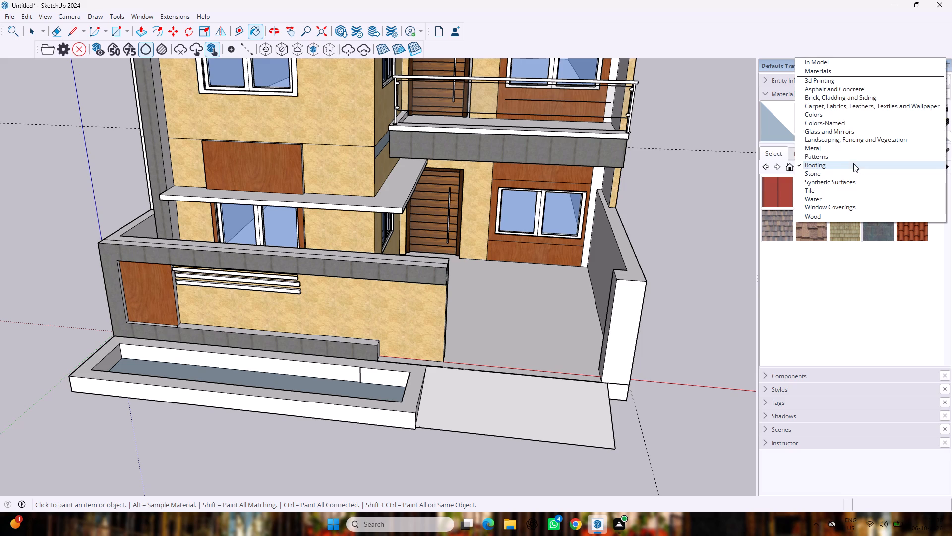
pyautogui.click(814, 149)
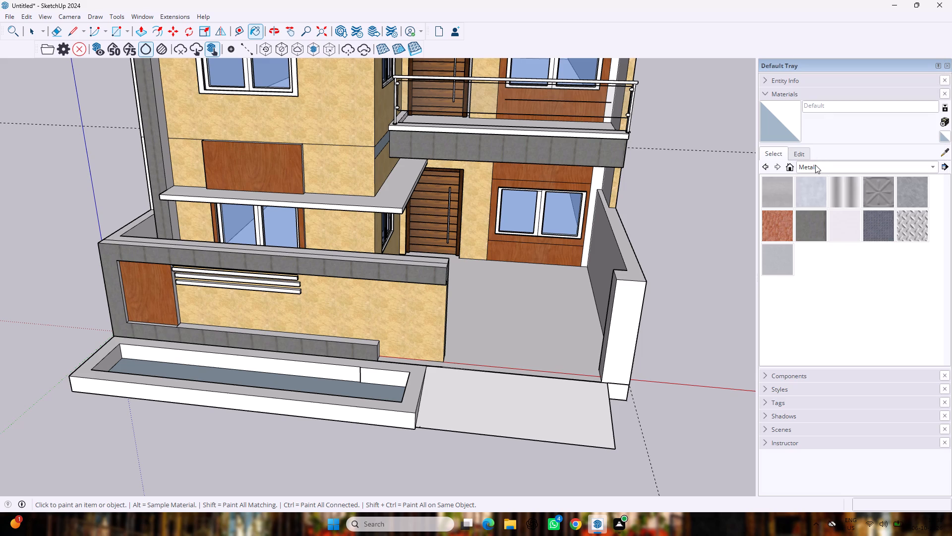
pyautogui.click(854, 158)
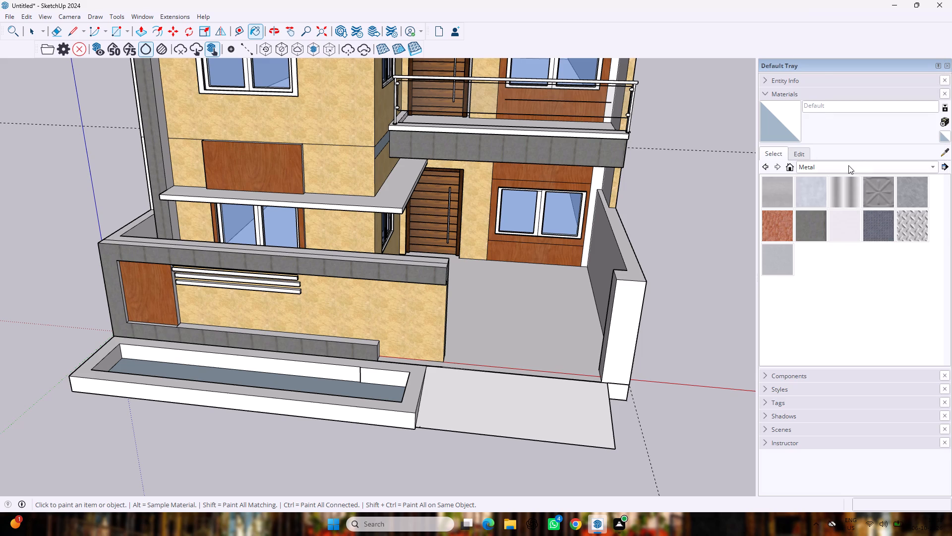
pyautogui.click(848, 165)
pyautogui.click(826, 208)
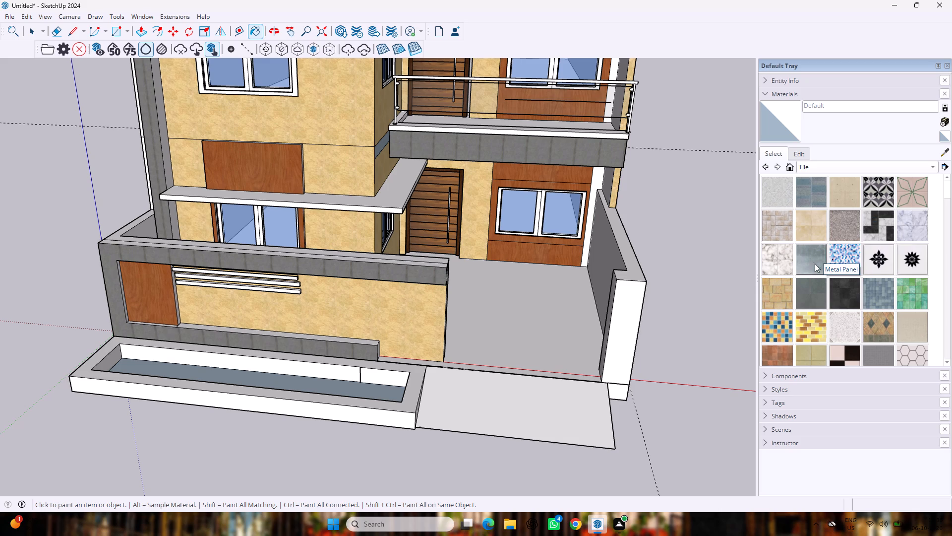
pyautogui.scroll(-2, 780, 254)
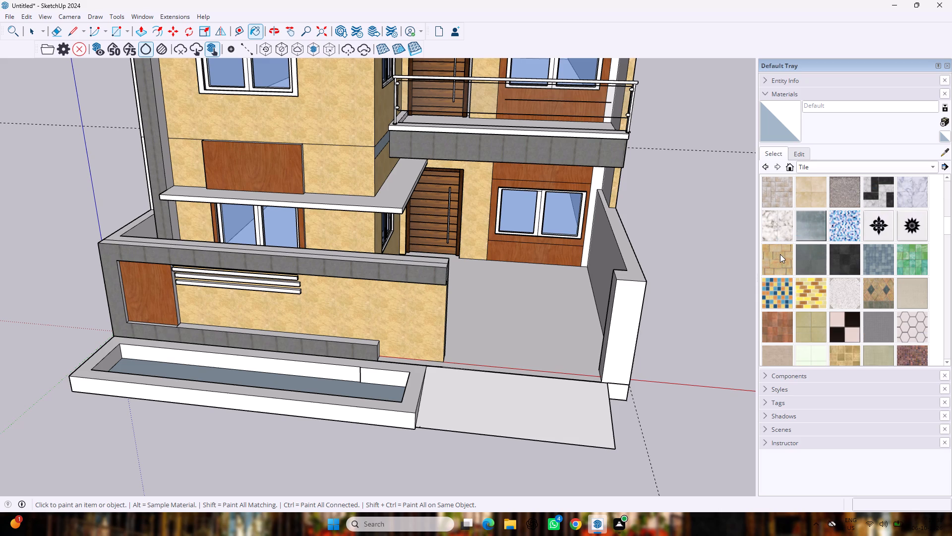
pyautogui.scroll(-3, 780, 254)
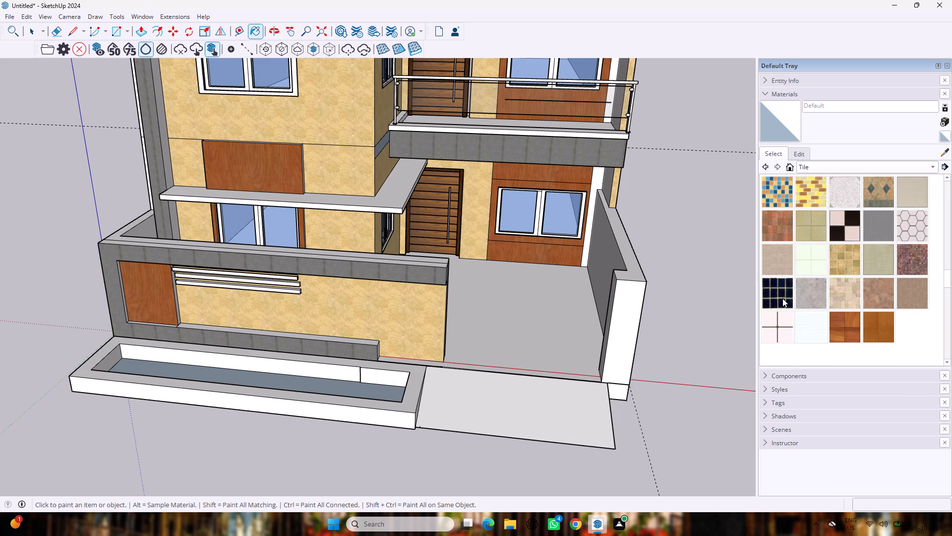
pyautogui.scroll(6, 781, 293)
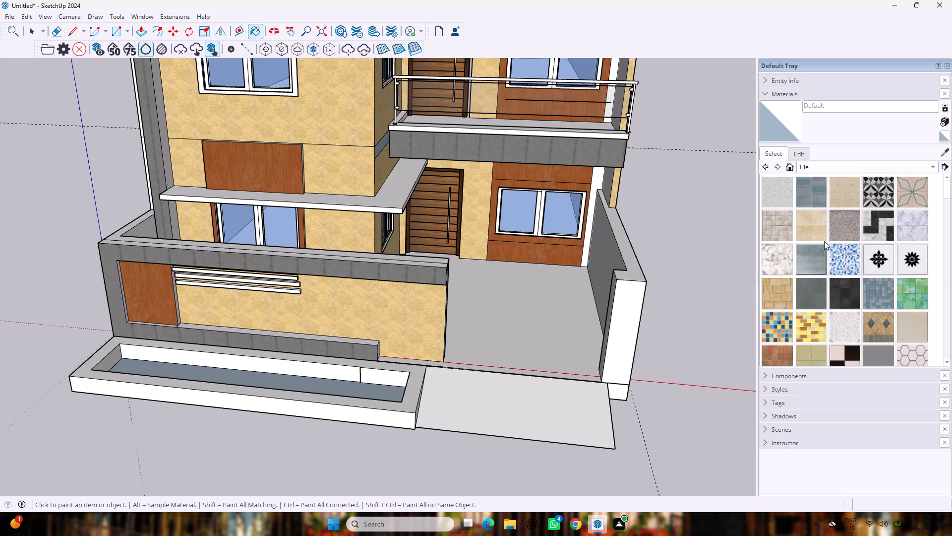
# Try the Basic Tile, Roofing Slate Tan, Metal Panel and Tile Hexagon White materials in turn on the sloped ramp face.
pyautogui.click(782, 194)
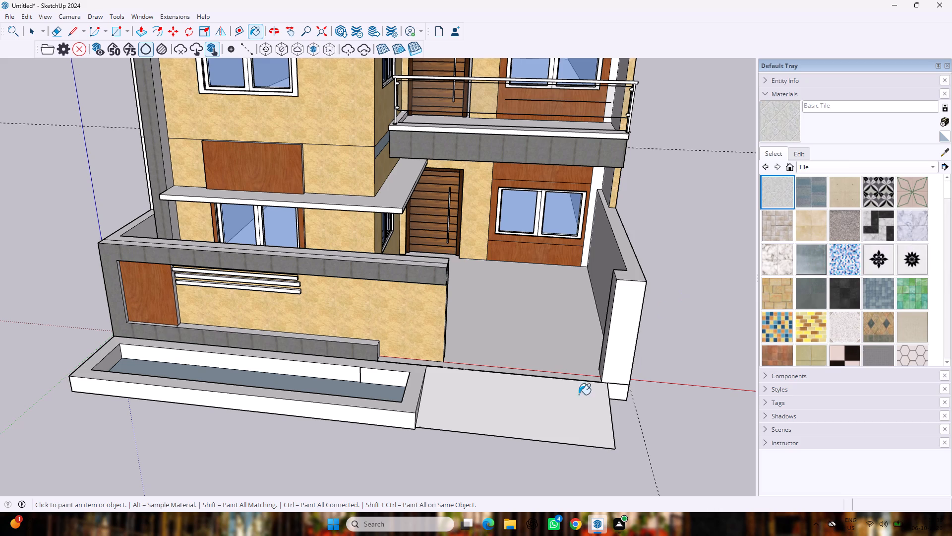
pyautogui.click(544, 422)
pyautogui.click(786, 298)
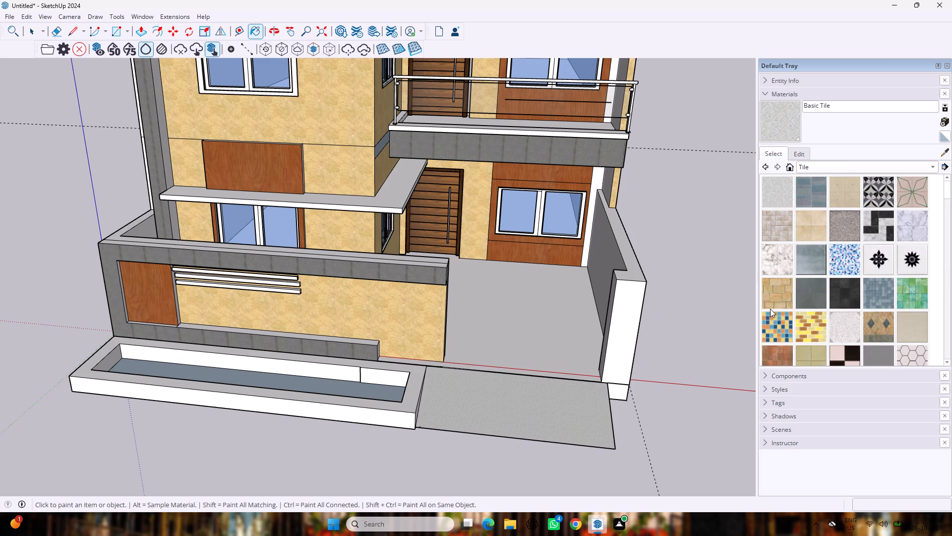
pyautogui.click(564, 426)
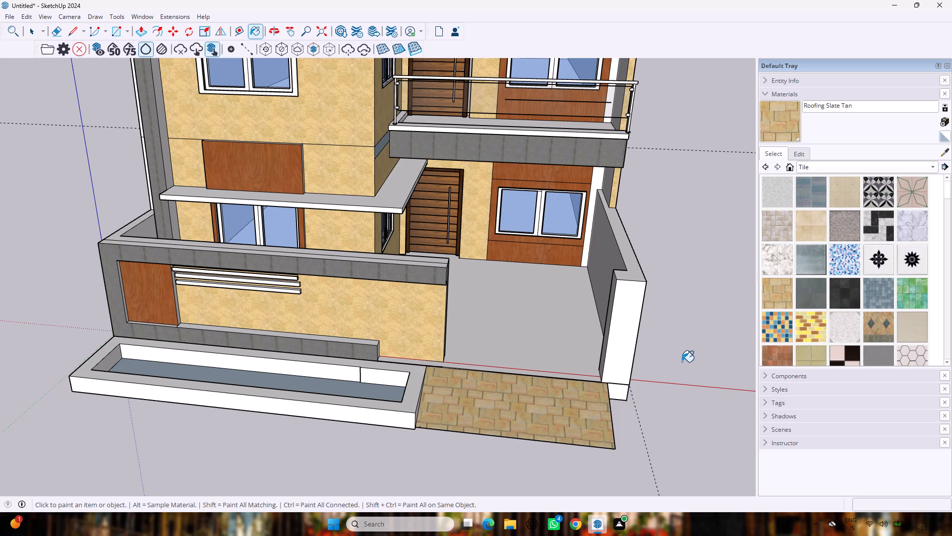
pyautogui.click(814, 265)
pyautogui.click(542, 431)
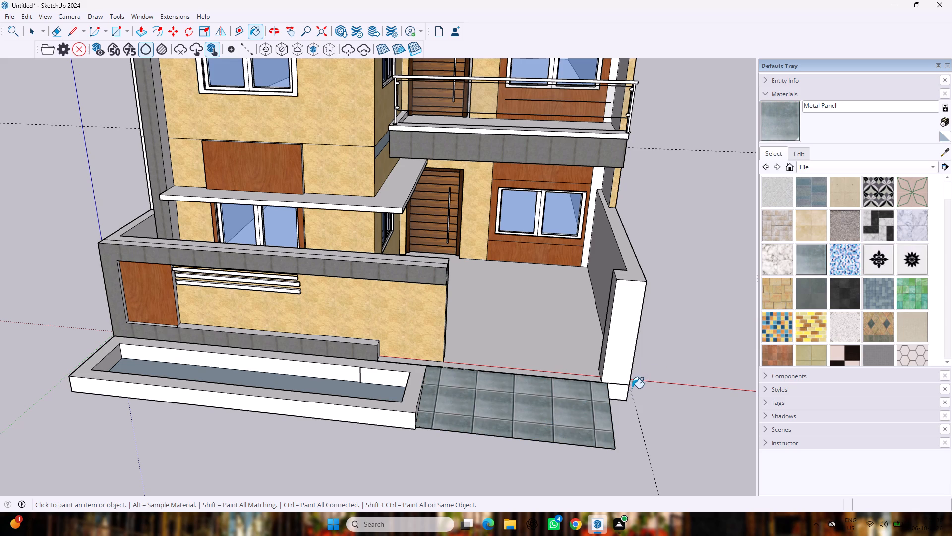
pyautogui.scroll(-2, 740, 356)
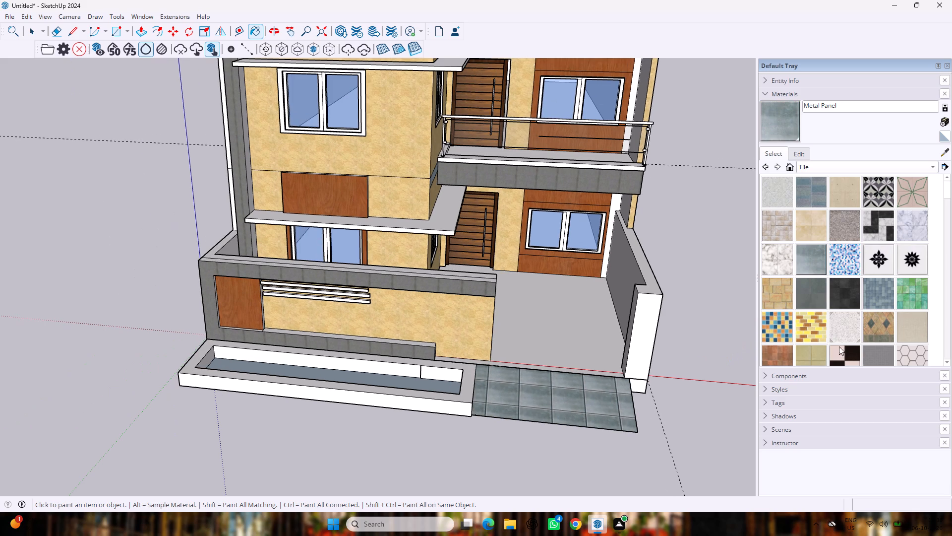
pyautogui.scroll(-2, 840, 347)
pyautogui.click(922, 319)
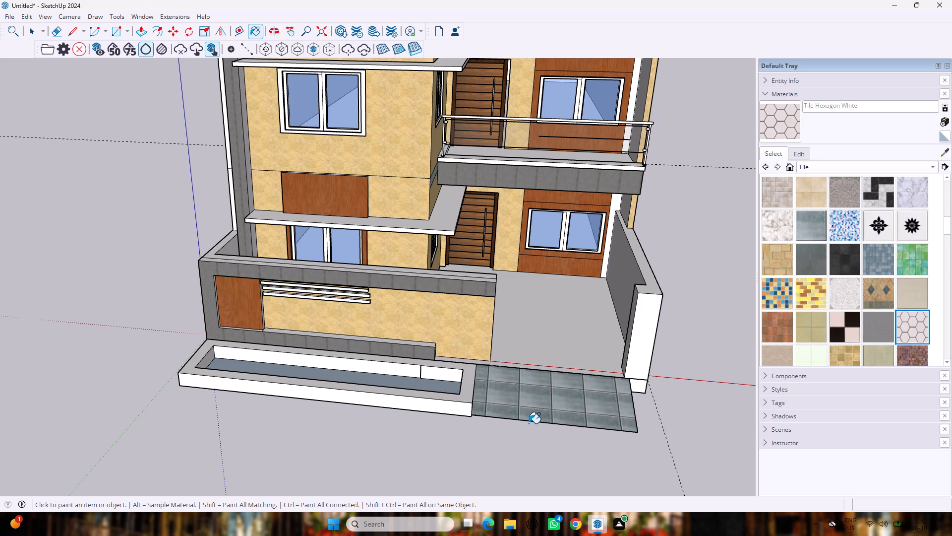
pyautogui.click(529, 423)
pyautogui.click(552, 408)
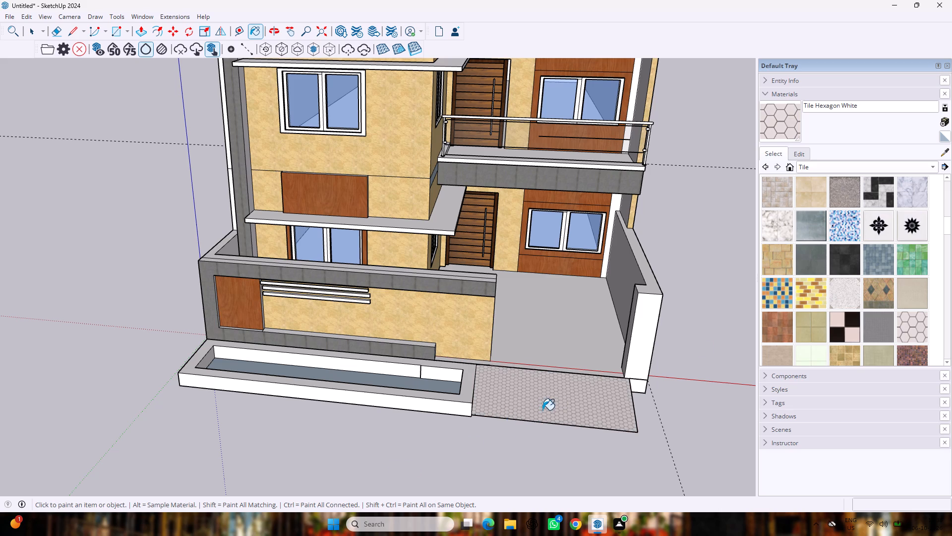
# Paint the sloped entrance ramp face with the Terrazzo Tile Accent material and close the materials tray.
pyautogui.click(840, 301)
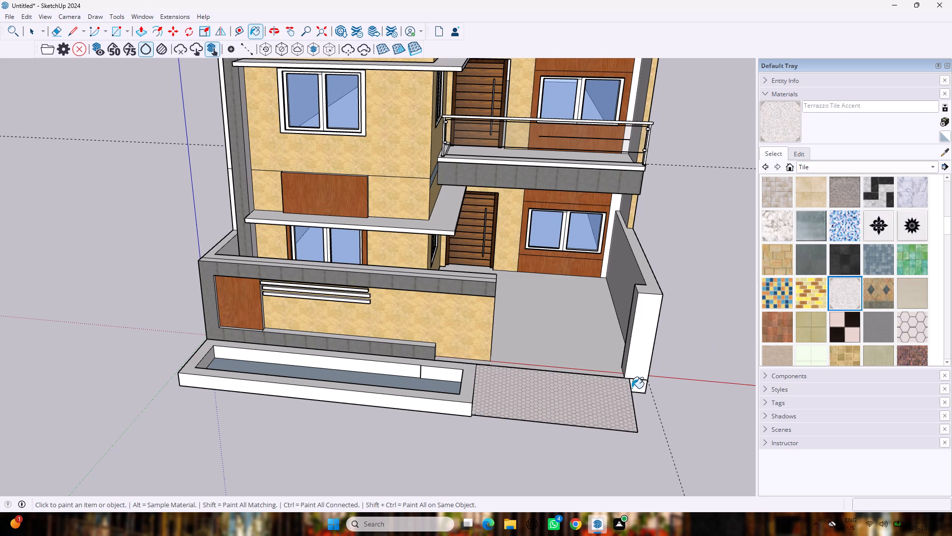
pyautogui.click(597, 403)
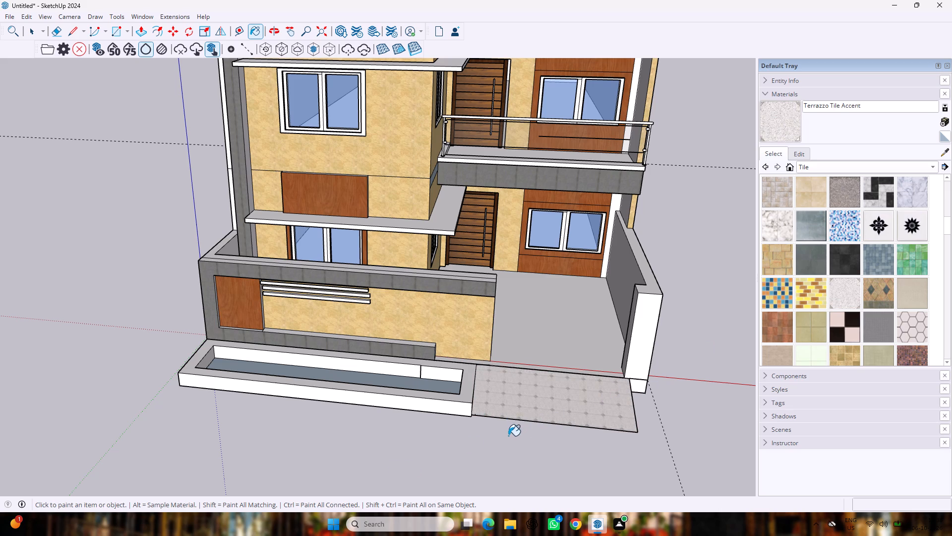
pyautogui.click(946, 62)
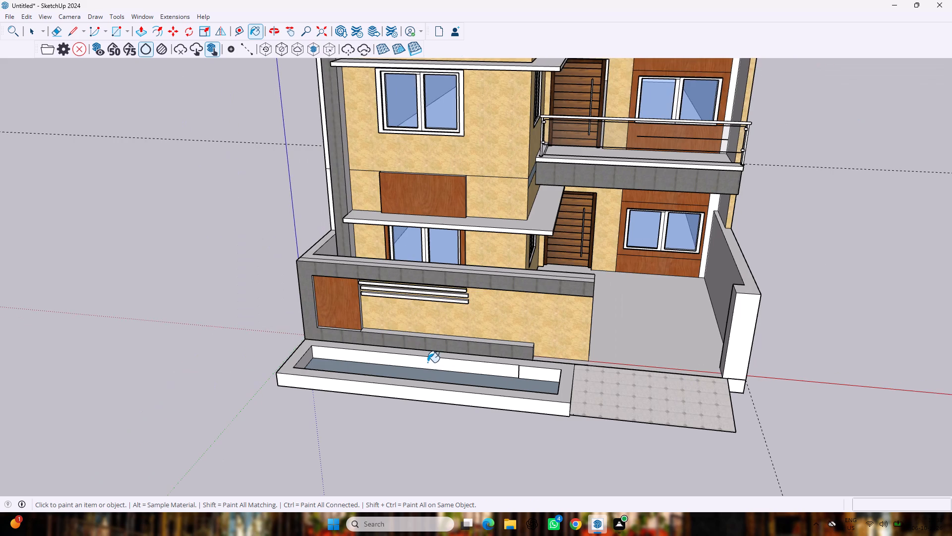
pyautogui.scroll(-7, 429, 362)
pyautogui.press('space')
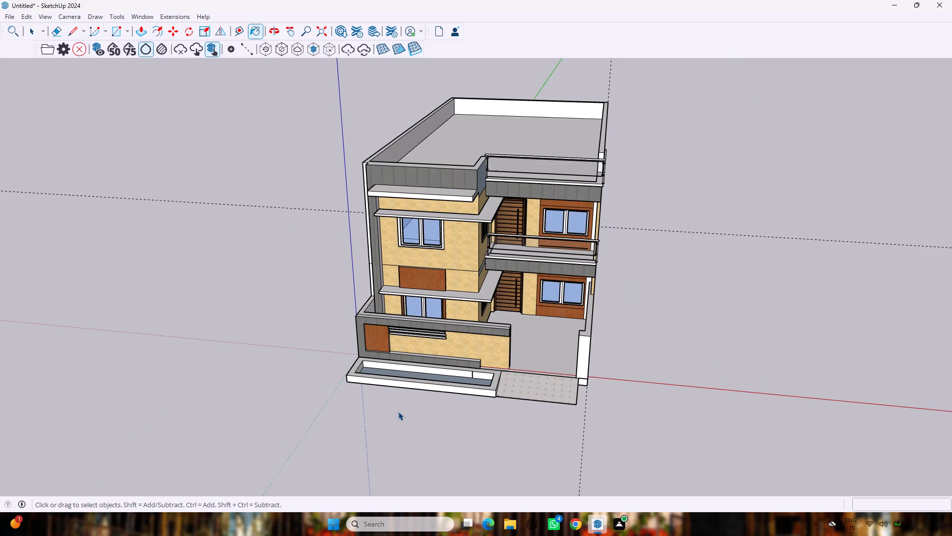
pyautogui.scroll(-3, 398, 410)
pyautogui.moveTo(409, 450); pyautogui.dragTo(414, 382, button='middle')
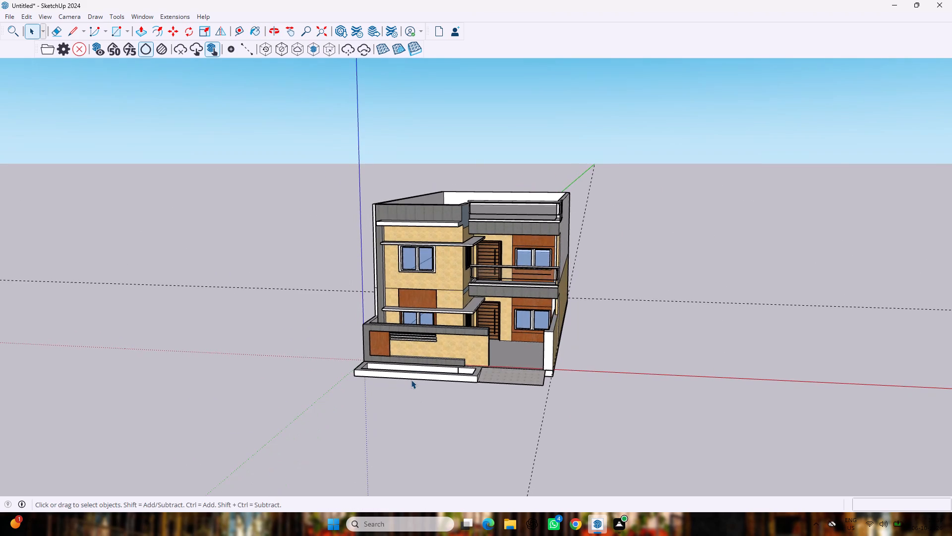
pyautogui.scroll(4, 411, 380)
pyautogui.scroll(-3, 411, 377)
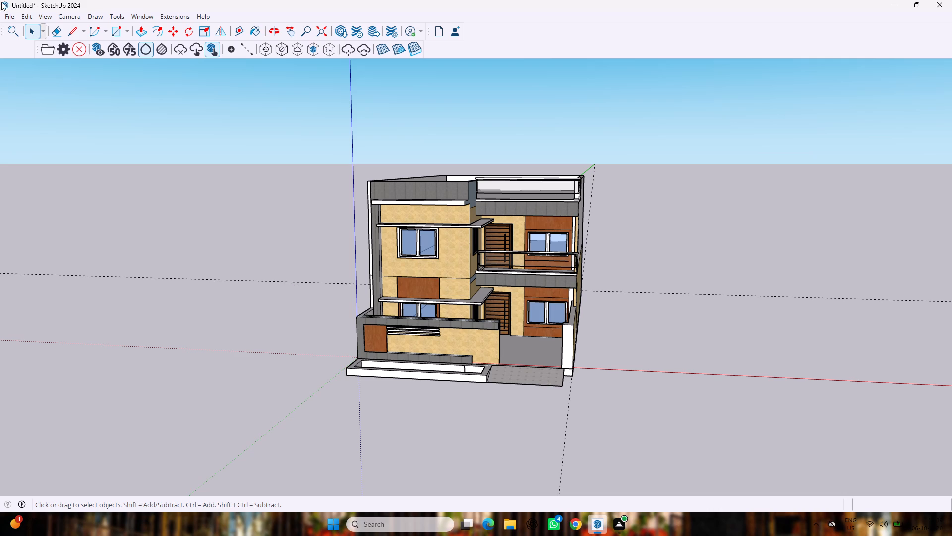
# Open 3D Warehouse and search the model library for "trees".
pyautogui.click(140, 18)
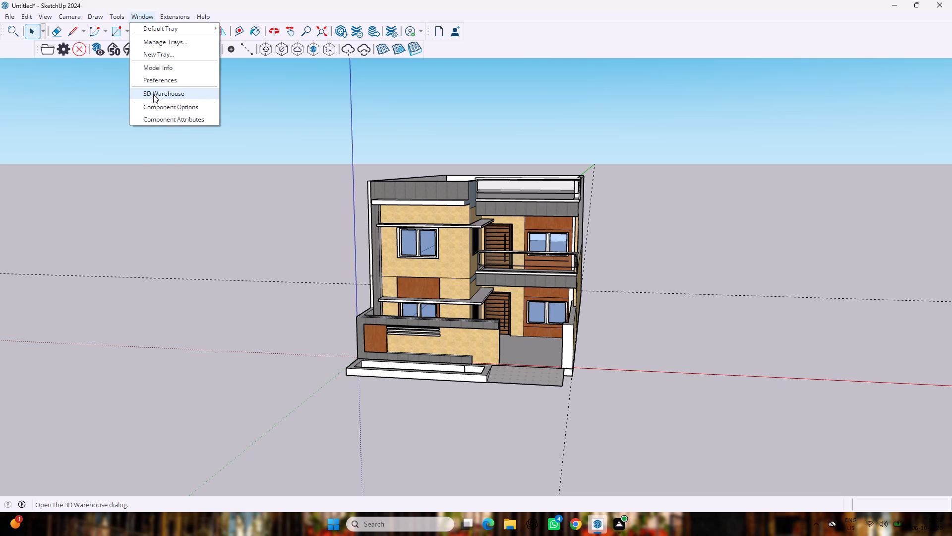
pyautogui.click(153, 94)
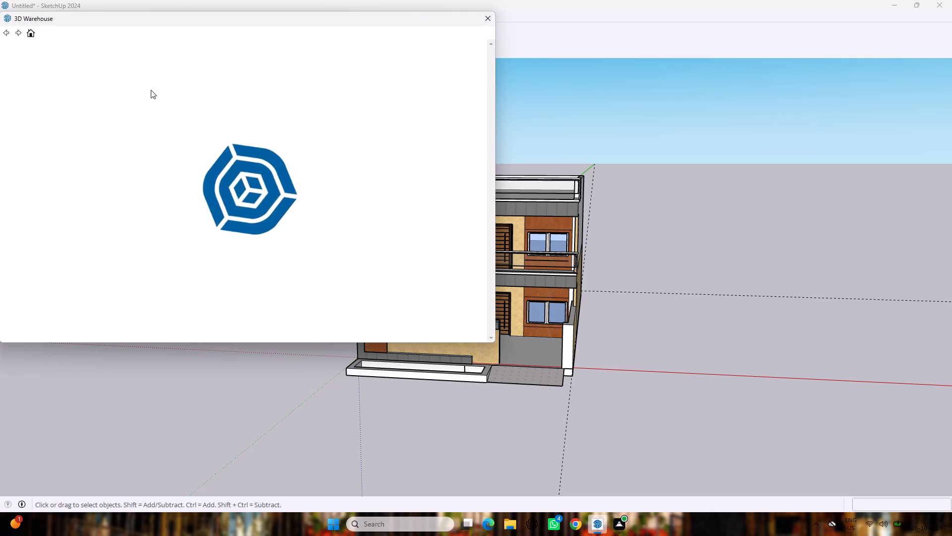
pyautogui.click(175, 51)
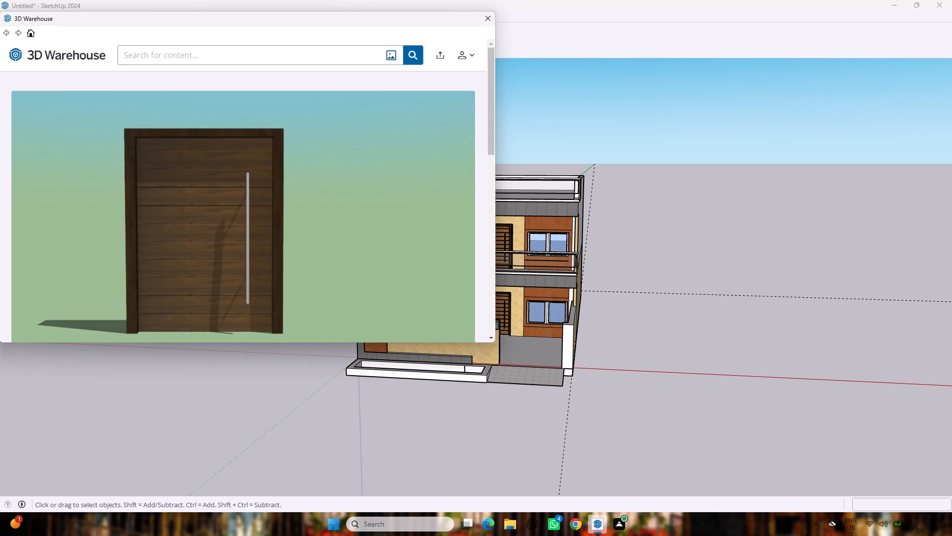
pyautogui.write('trees')
pyautogui.press('Return')
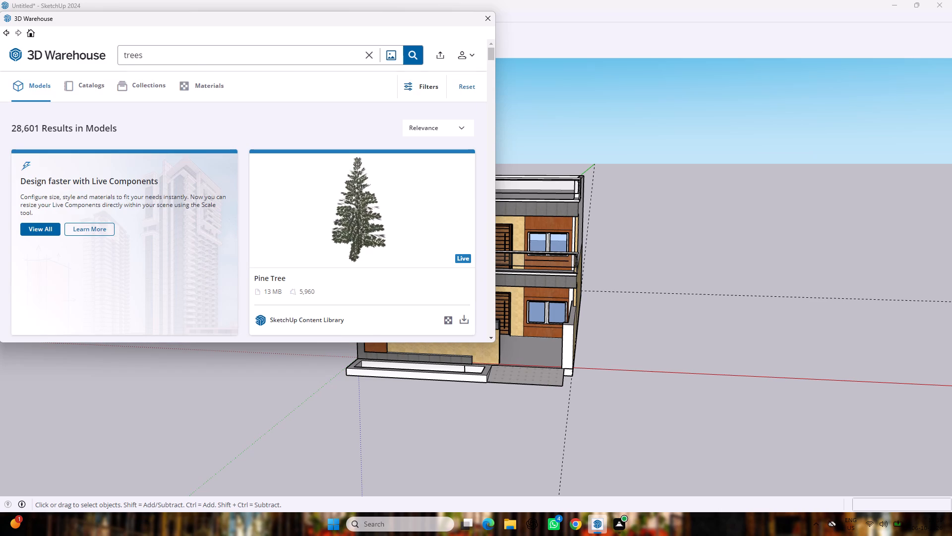
# Look through the model results for "trees" to find a suitable tree for the house's landscaping.
pyautogui.scroll(-11, 282, 237)
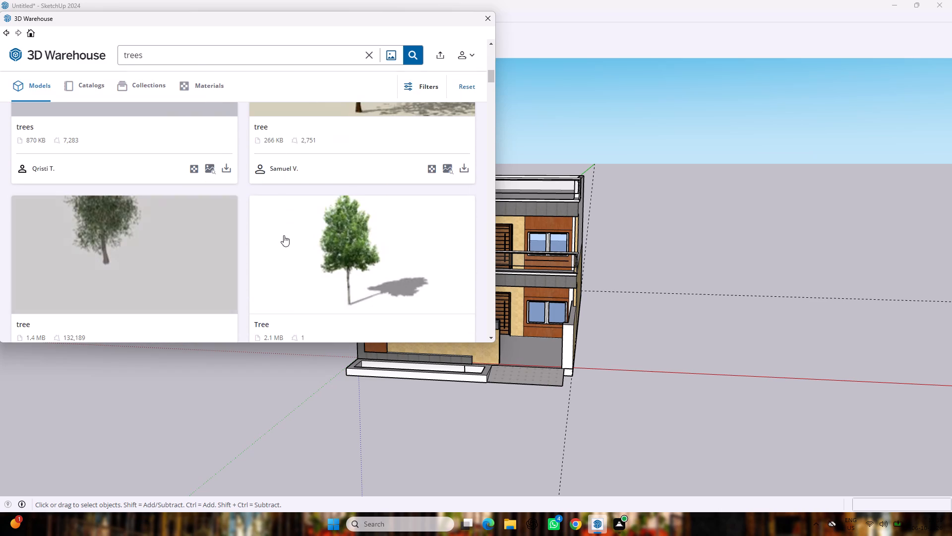
pyautogui.scroll(-11, 284, 235)
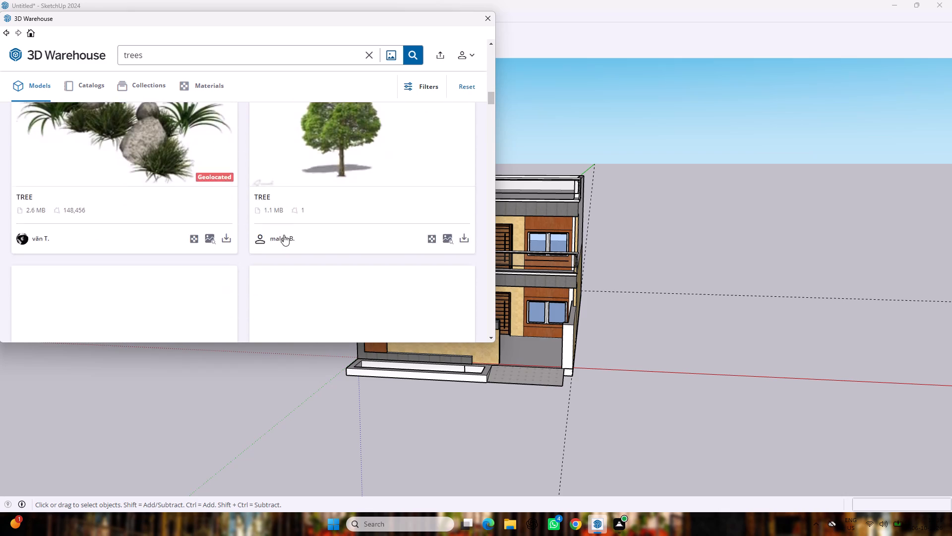
pyautogui.scroll(-8, 284, 235)
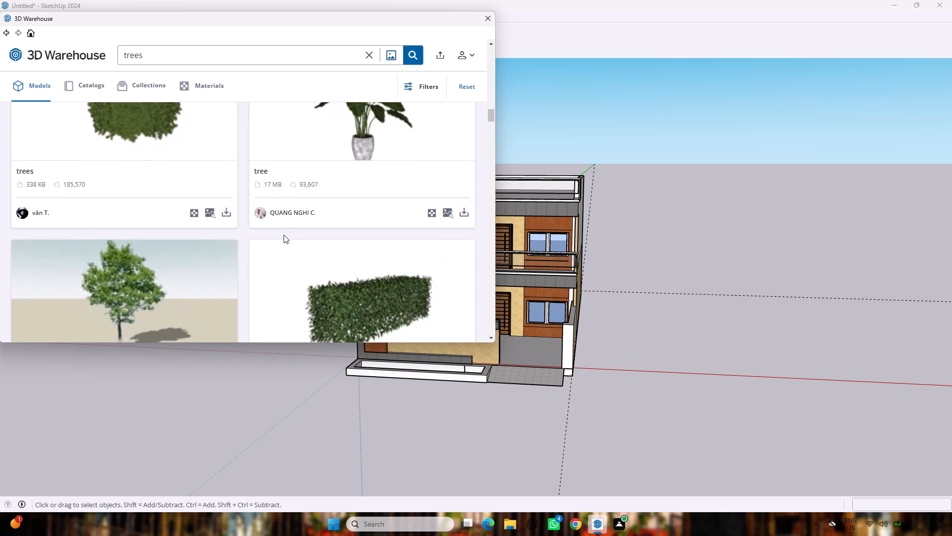
pyautogui.scroll(-10, 284, 235)
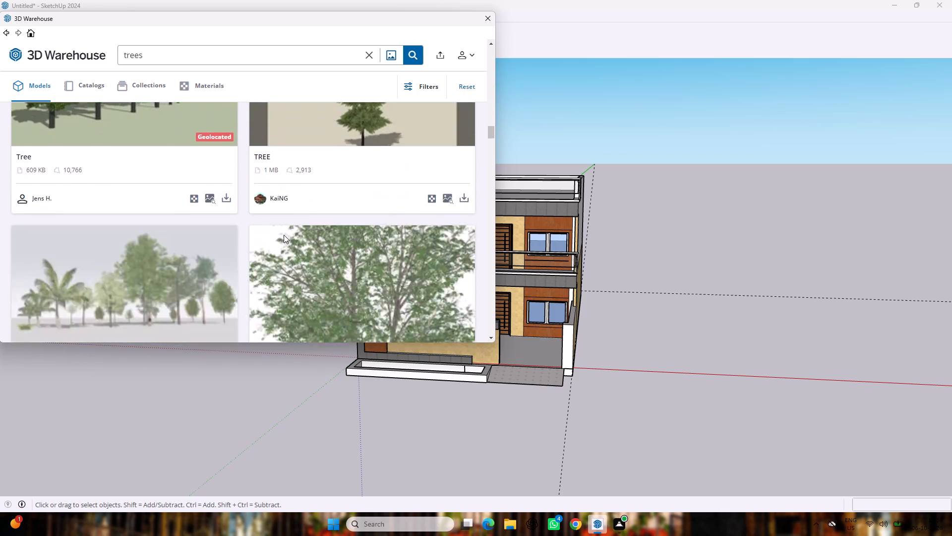
pyautogui.scroll(-12, 284, 235)
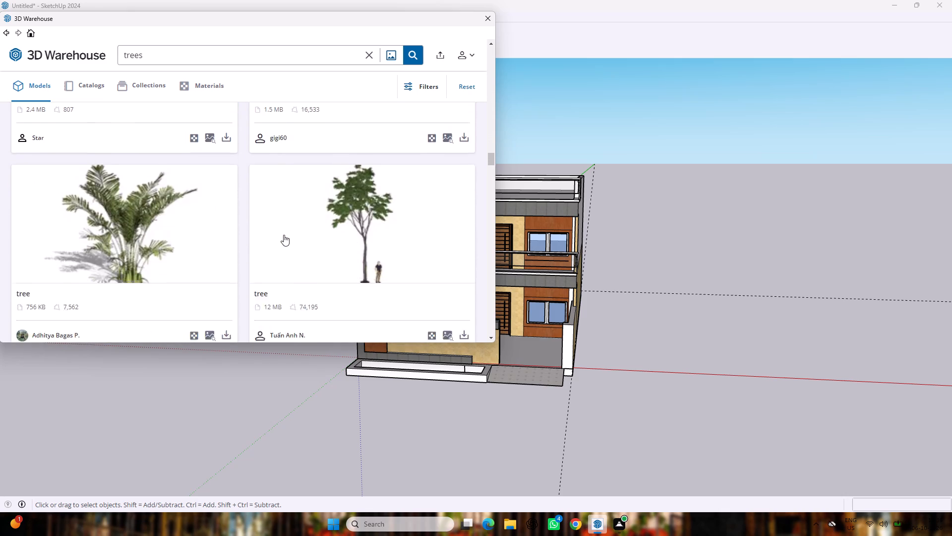
pyautogui.scroll(-9, 284, 235)
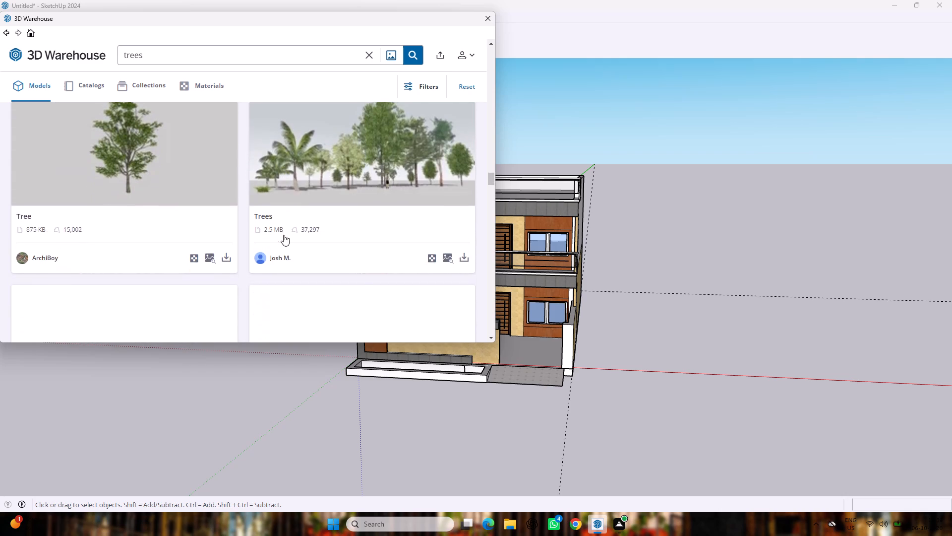
pyautogui.scroll(-11, 284, 234)
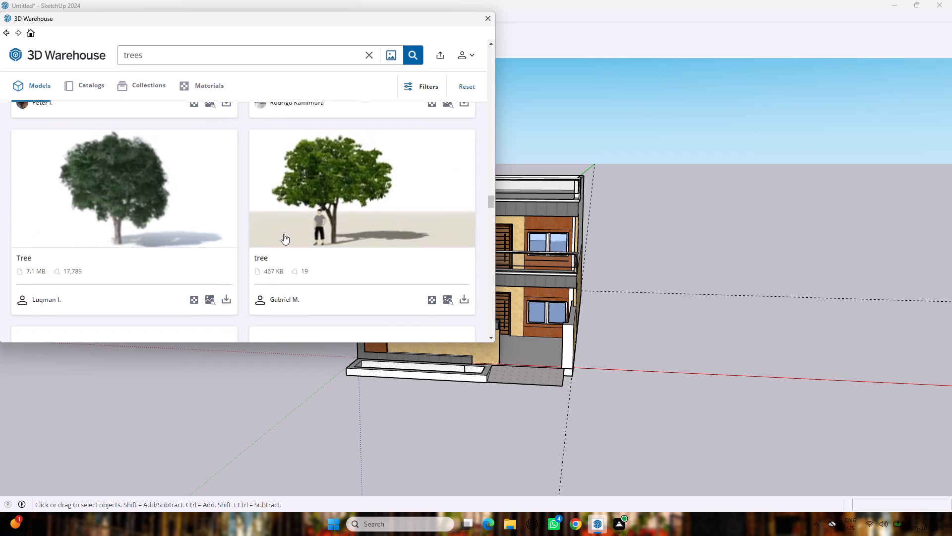
pyautogui.scroll(-14, 284, 234)
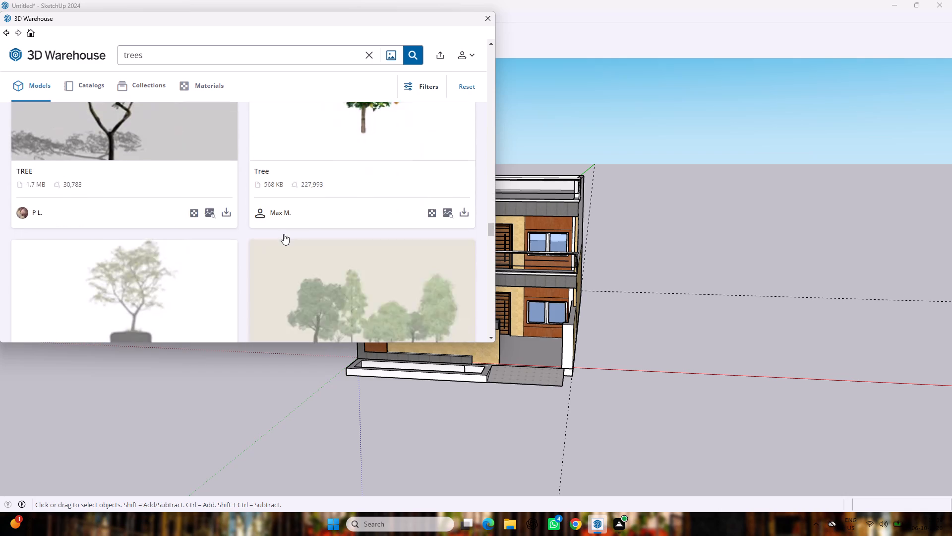
pyautogui.scroll(-5, 284, 234)
pyautogui.scroll(4, 284, 234)
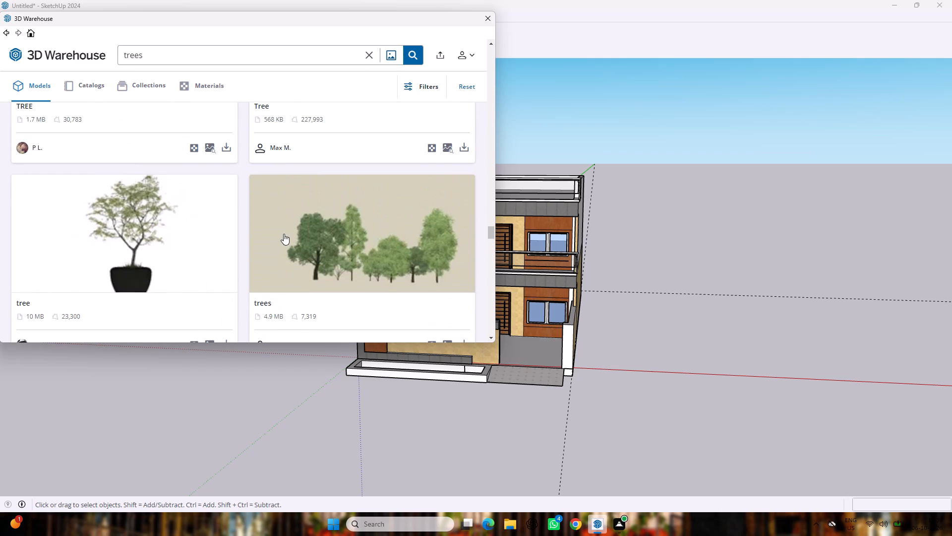
pyautogui.scroll(-5, 47, 246)
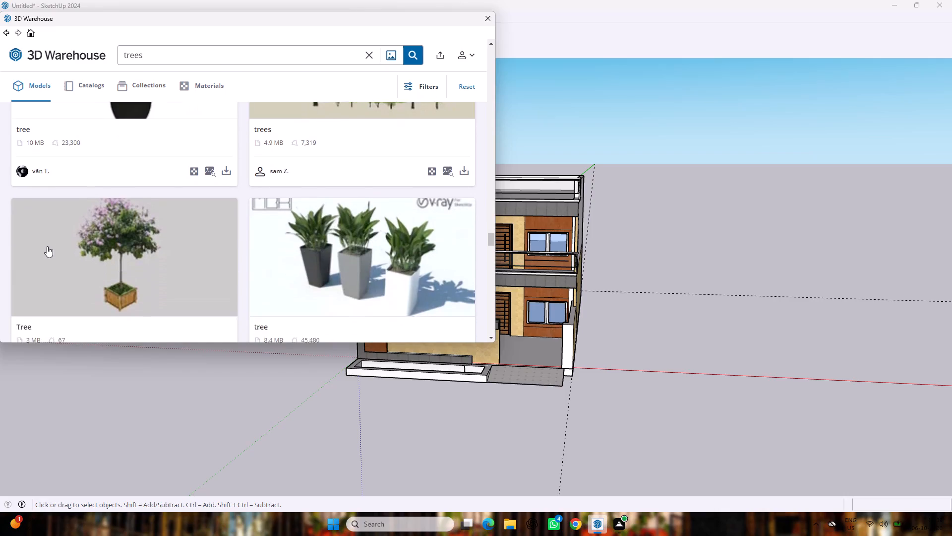
pyautogui.scroll(-7, 47, 246)
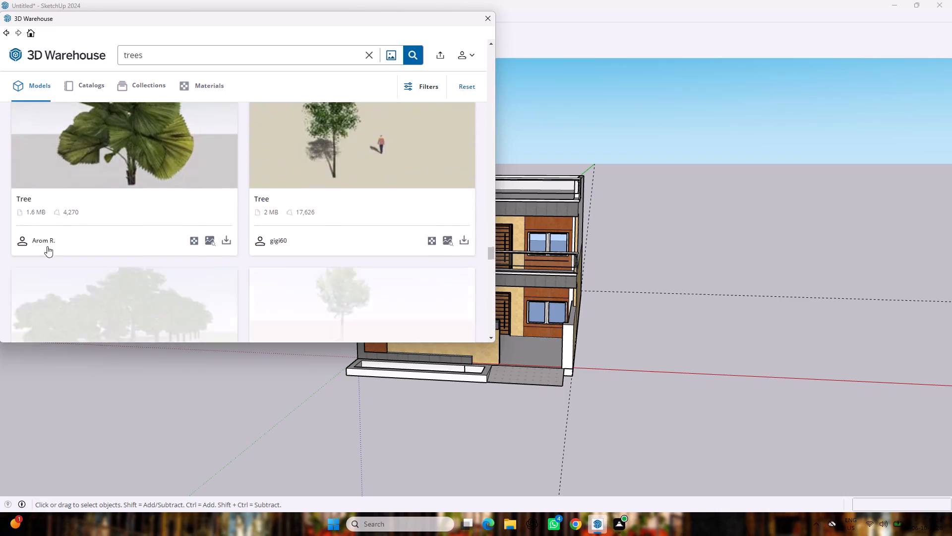
pyautogui.scroll(-9, 47, 246)
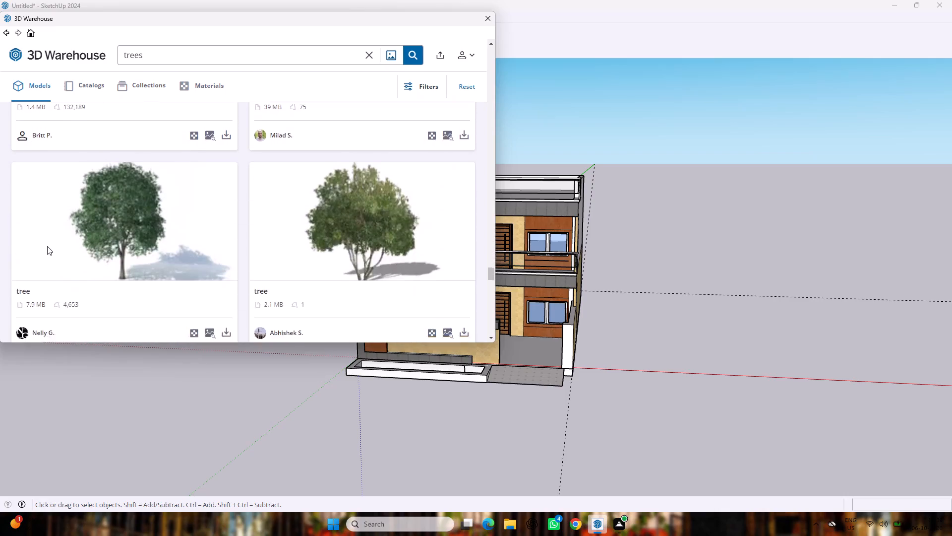
pyautogui.scroll(-12, 47, 246)
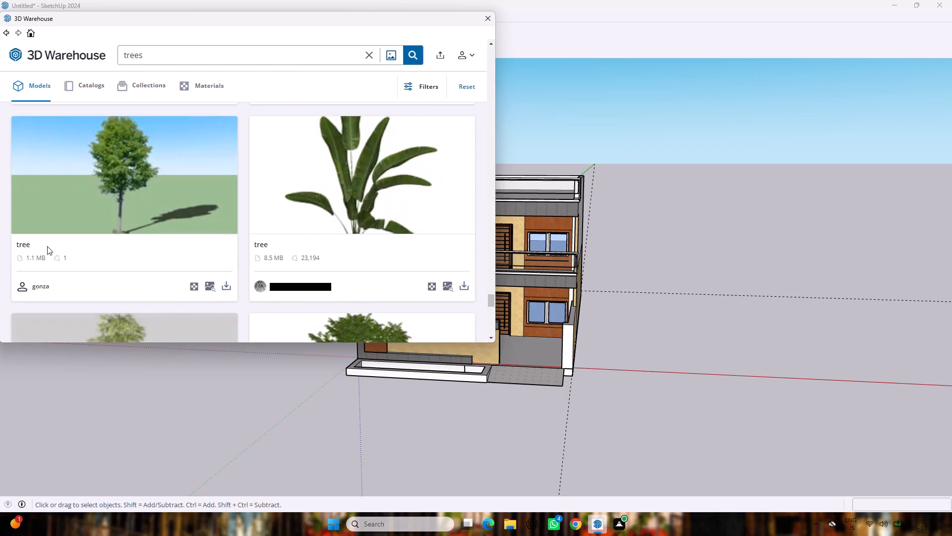
pyautogui.scroll(-3, 47, 246)
pyautogui.scroll(-8, 3, 278)
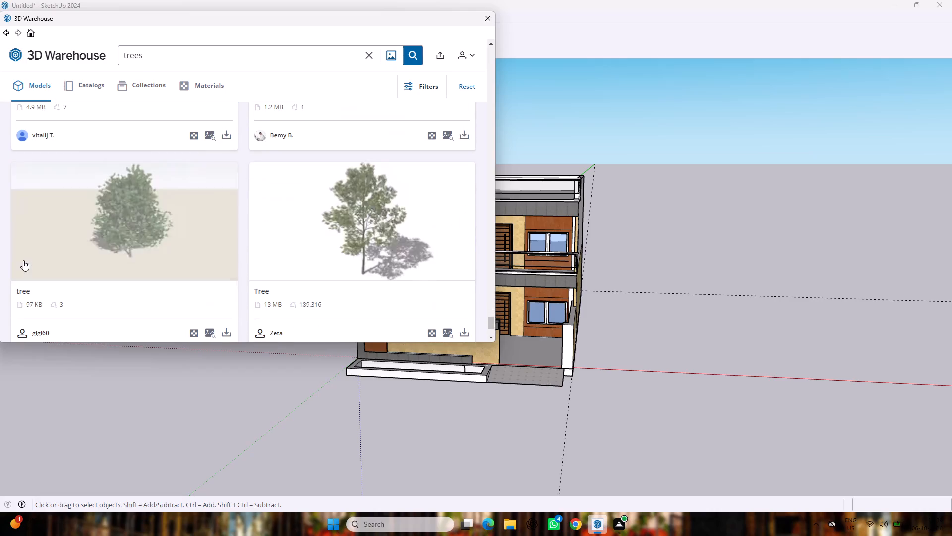
pyautogui.scroll(20, 28, 258)
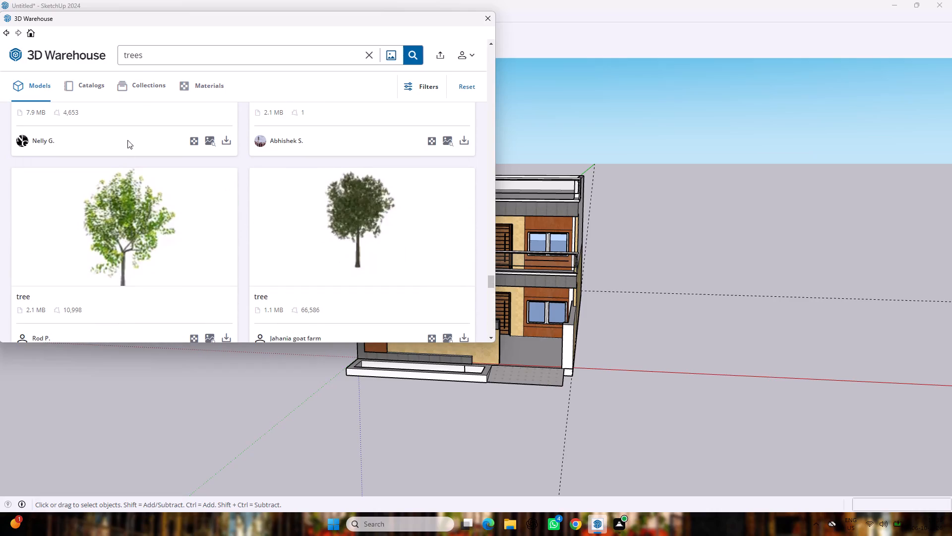
# Switch the "trees" search to collections and look through them for a suitable set of trees.
pyautogui.click(144, 90)
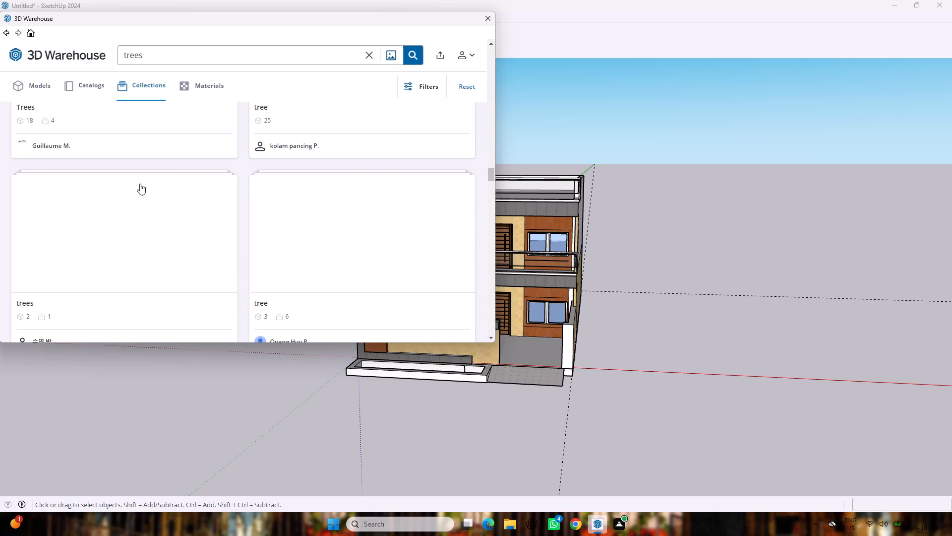
pyautogui.scroll(-3, 108, 211)
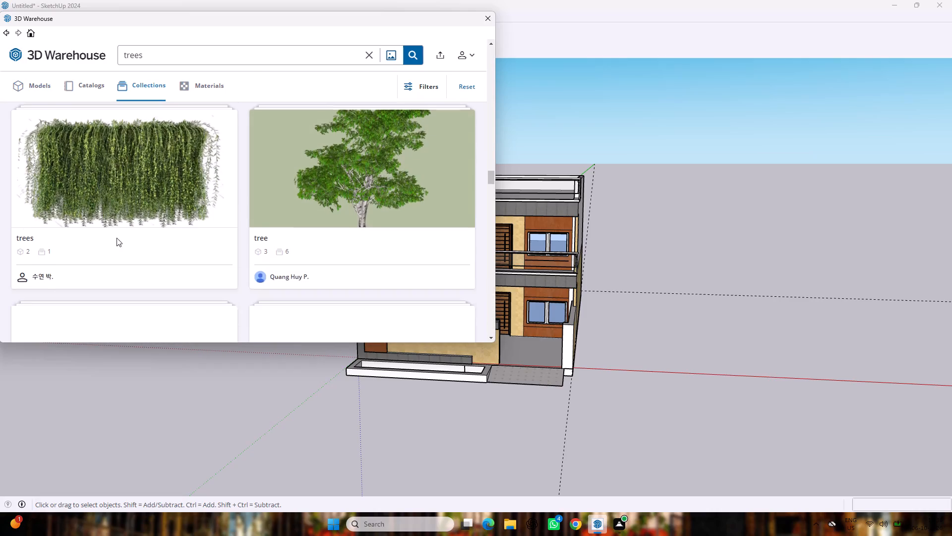
pyautogui.scroll(11, 147, 187)
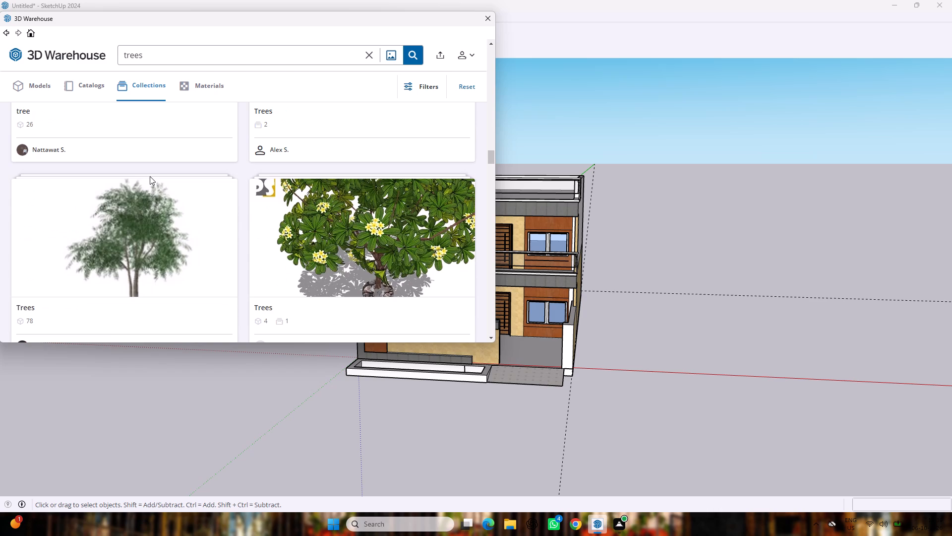
pyautogui.scroll(3, 150, 176)
pyautogui.scroll(-3, 150, 176)
pyautogui.scroll(-3, 289, 196)
pyautogui.scroll(3, 288, 193)
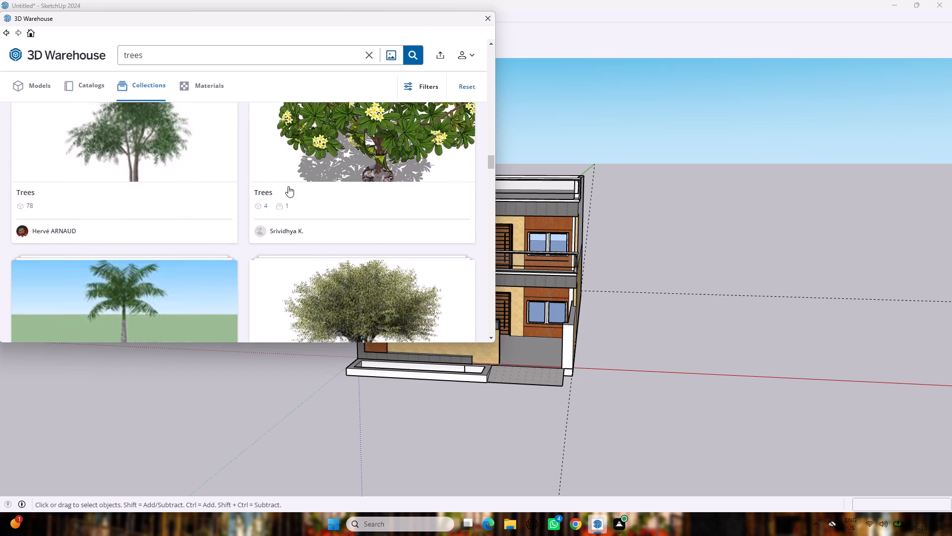
pyautogui.scroll(6, 288, 186)
pyautogui.scroll(-2, 288, 180)
pyautogui.scroll(-3, 297, 220)
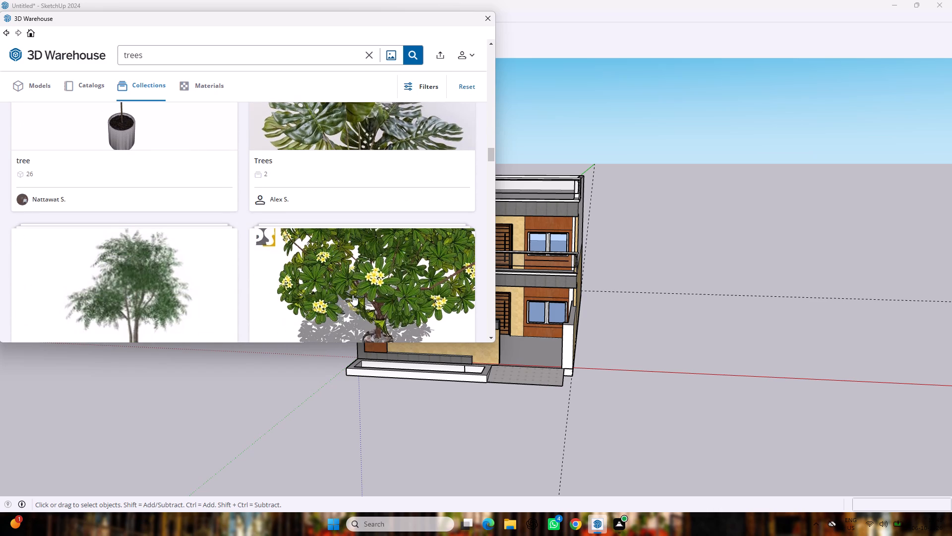
# From the Trees collection with the yellow-and-white flowering cover, download the Plumeria-The Indian Champa Tree directly into the house model.
pyautogui.click(355, 293)
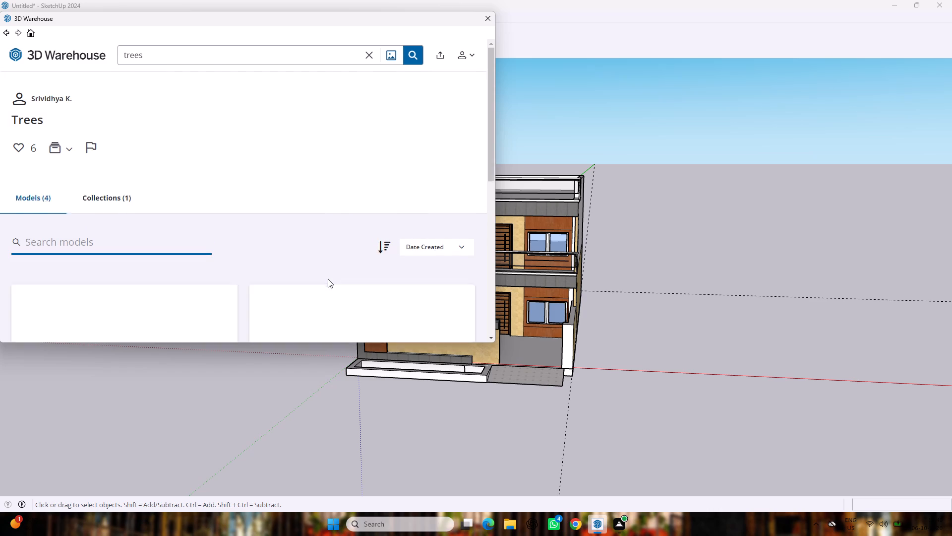
pyautogui.scroll(-5, 328, 278)
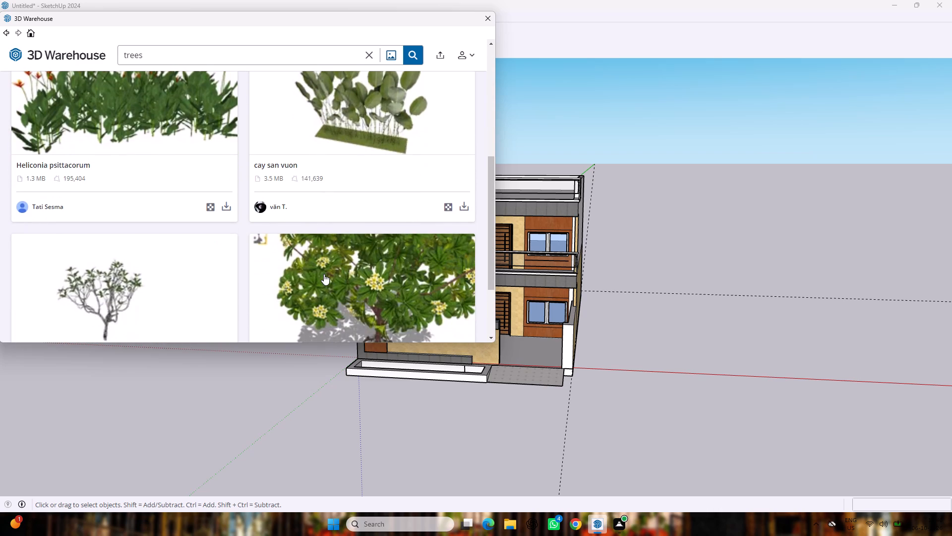
pyautogui.scroll(-3, 324, 274)
pyautogui.click(344, 240)
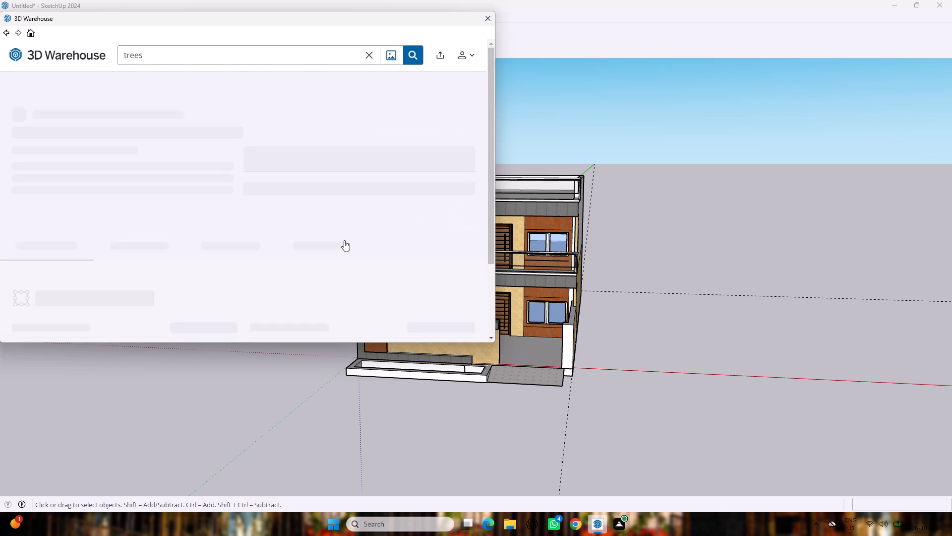
pyautogui.scroll(-3, 344, 240)
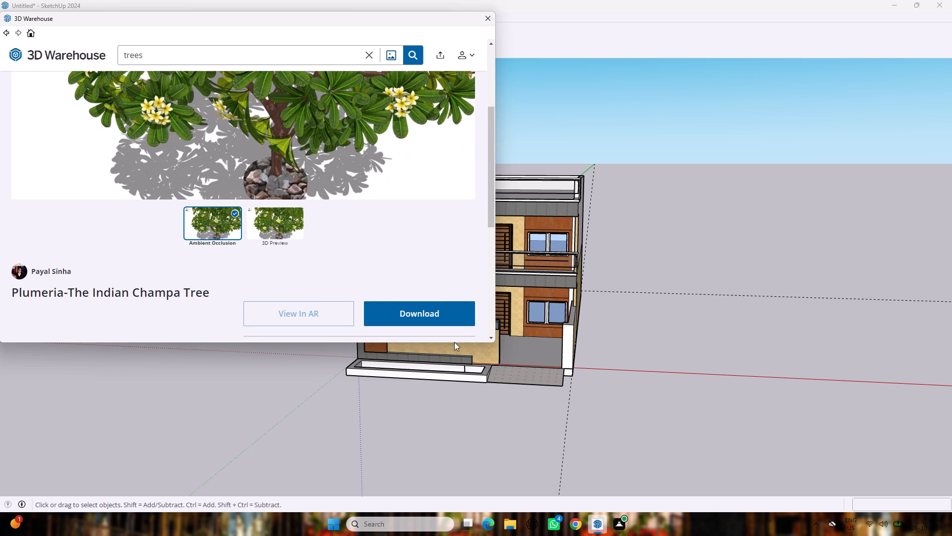
pyautogui.click(442, 310)
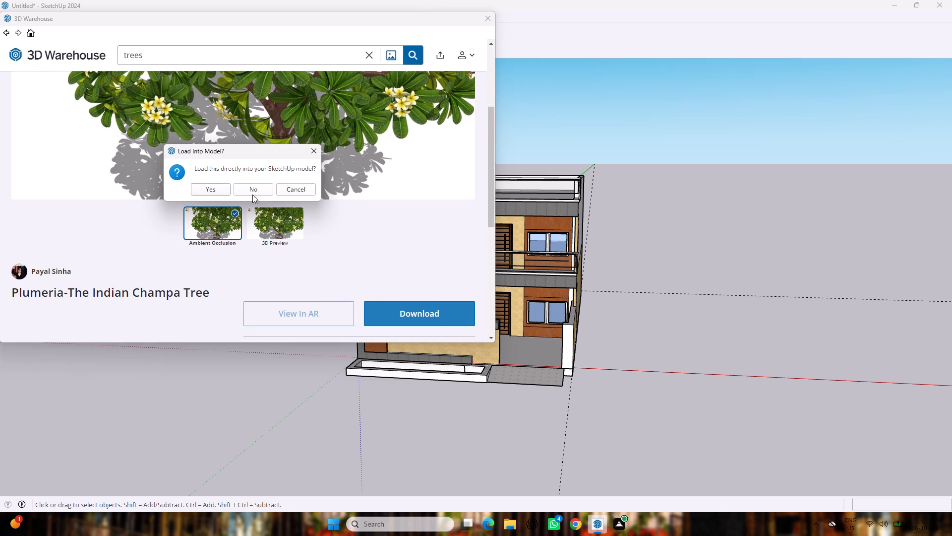
pyautogui.click(219, 189)
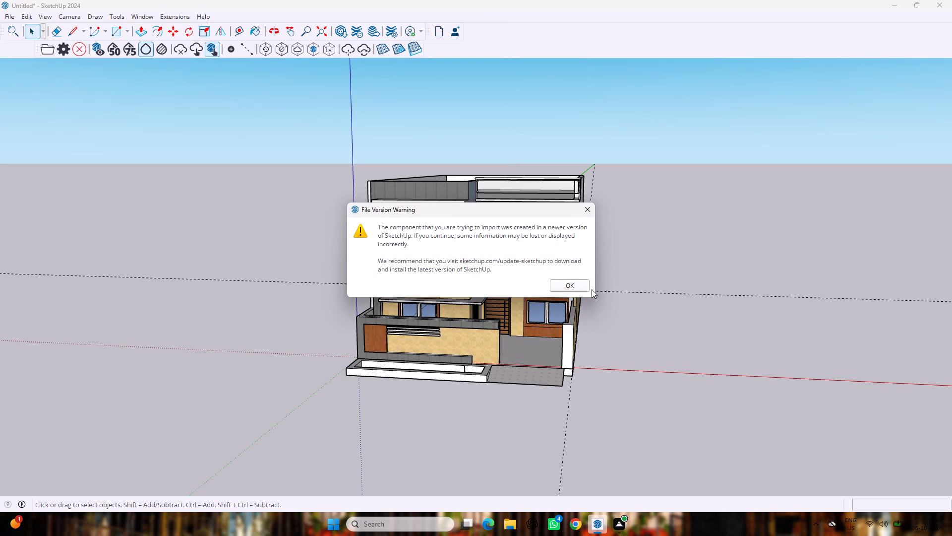
pyautogui.click(579, 284)
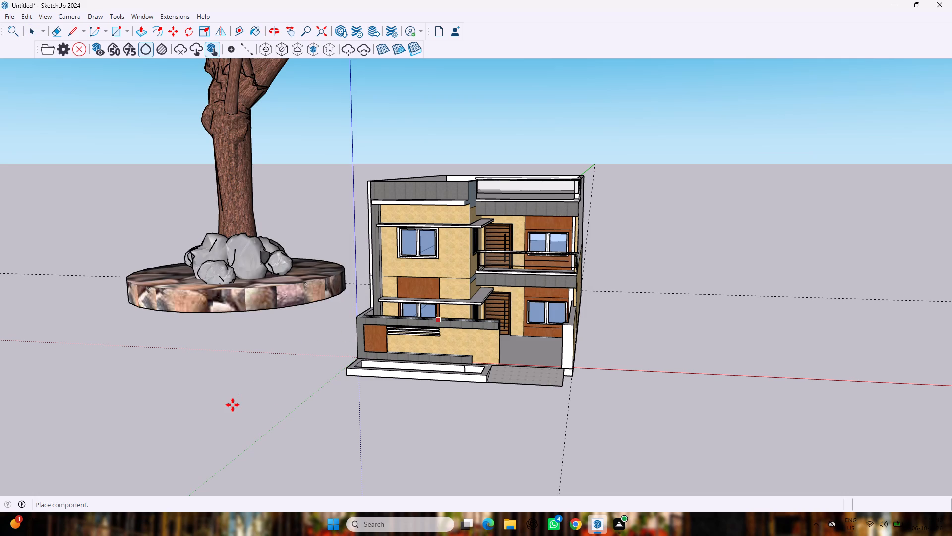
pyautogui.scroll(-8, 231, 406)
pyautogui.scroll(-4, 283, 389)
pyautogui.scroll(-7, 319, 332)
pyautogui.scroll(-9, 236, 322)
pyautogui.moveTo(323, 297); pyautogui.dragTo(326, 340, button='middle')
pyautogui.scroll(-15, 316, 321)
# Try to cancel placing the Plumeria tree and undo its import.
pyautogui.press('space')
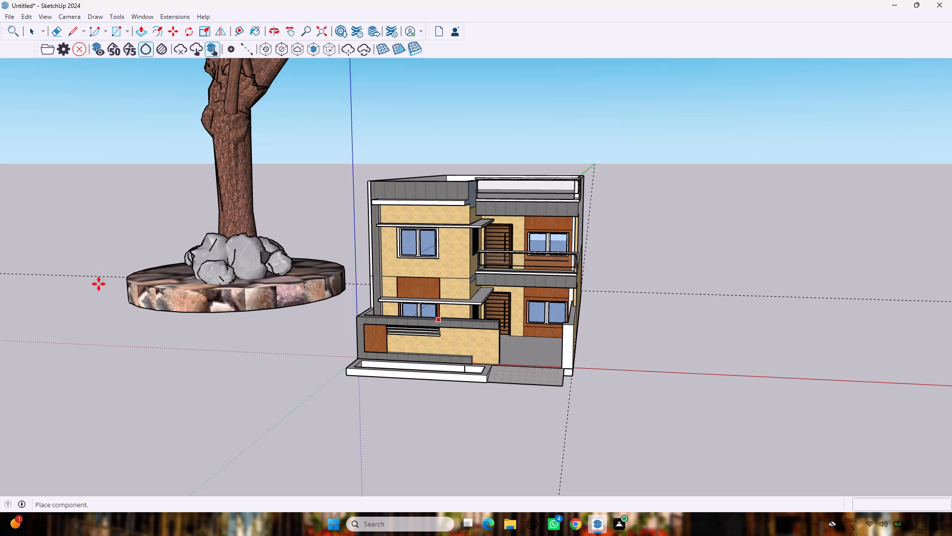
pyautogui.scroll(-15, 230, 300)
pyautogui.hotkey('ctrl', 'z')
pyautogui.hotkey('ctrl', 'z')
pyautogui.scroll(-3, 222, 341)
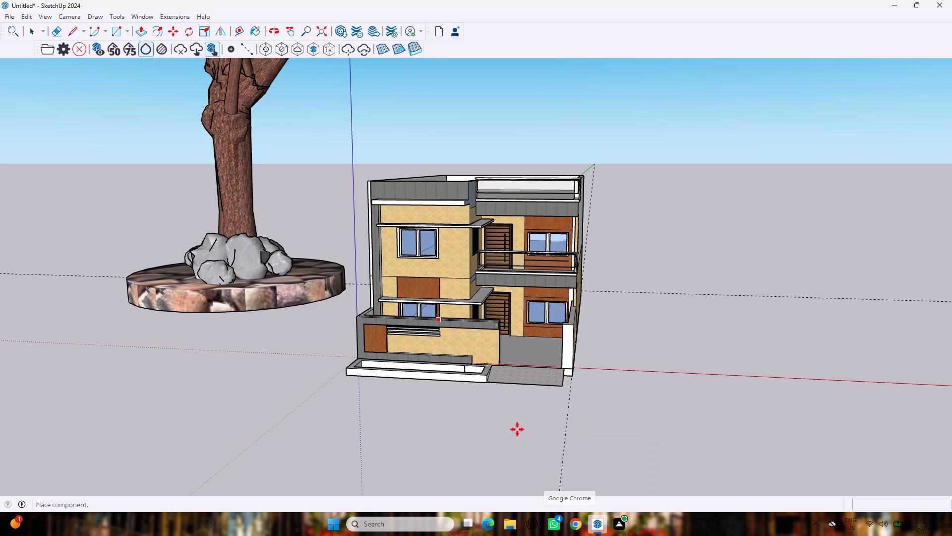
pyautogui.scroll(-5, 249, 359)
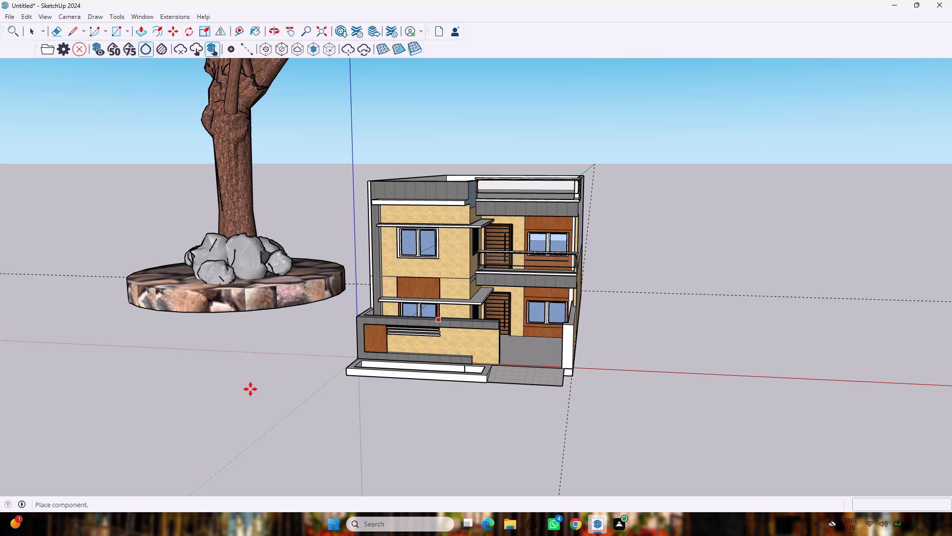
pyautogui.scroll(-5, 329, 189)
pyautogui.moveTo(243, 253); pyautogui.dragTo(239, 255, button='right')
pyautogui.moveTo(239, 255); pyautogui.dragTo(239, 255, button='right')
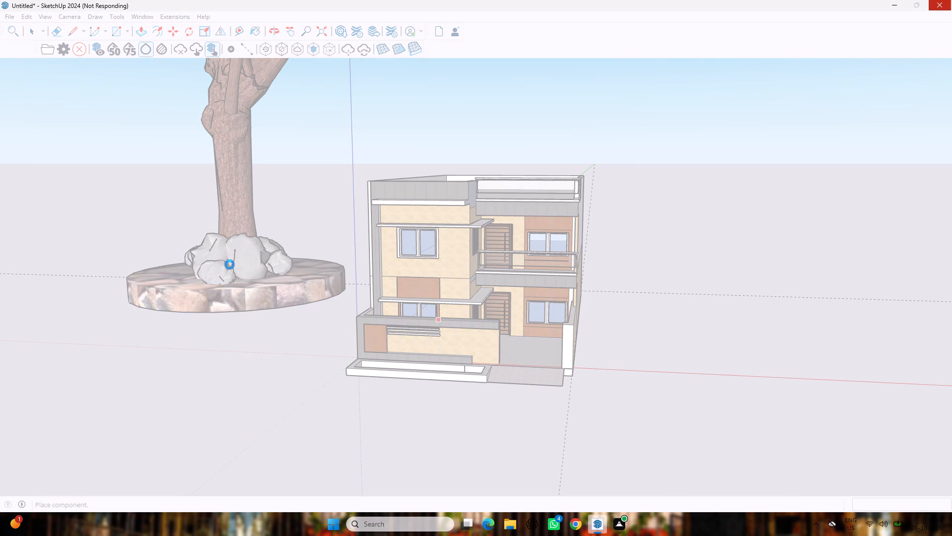
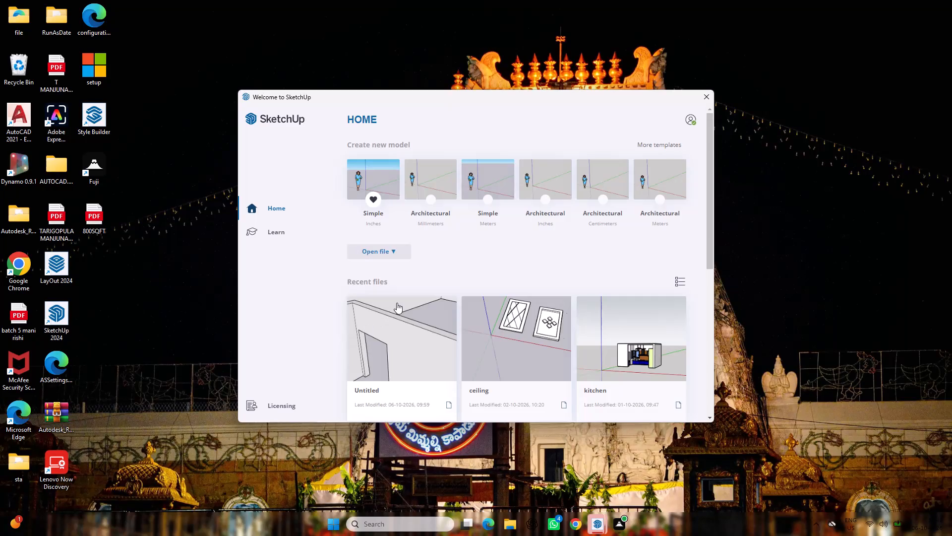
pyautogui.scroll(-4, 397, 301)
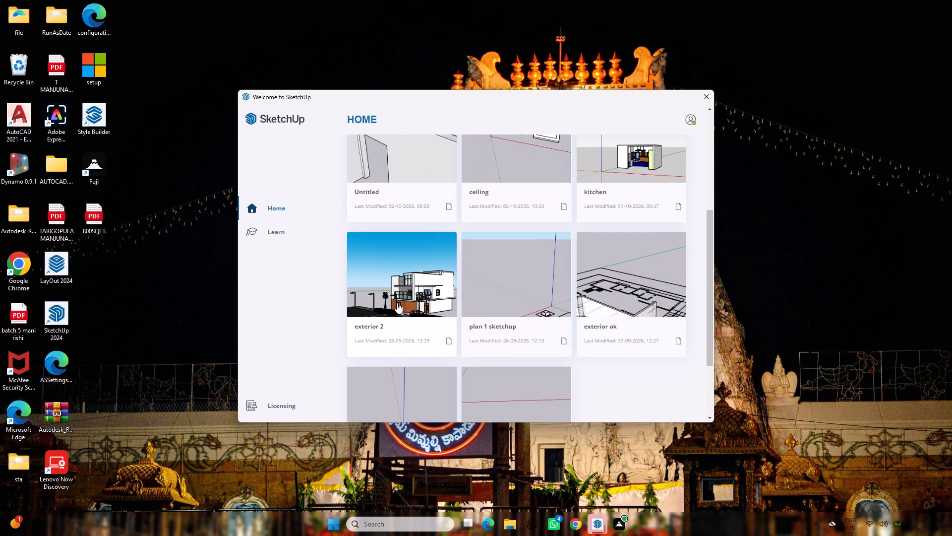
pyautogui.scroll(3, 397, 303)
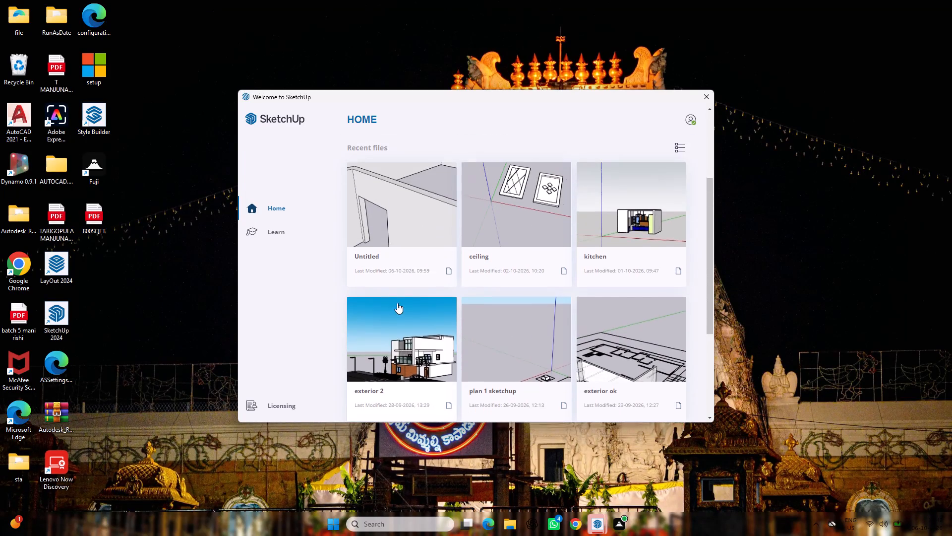
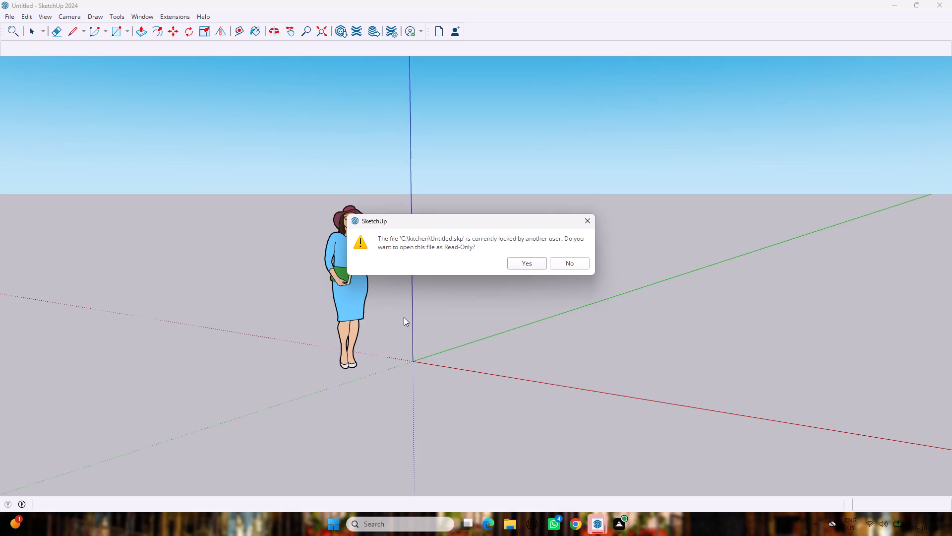
# Agree to open the locked Untitled.skp file from the kitchen folder as read-only.
pyautogui.click(517, 268)
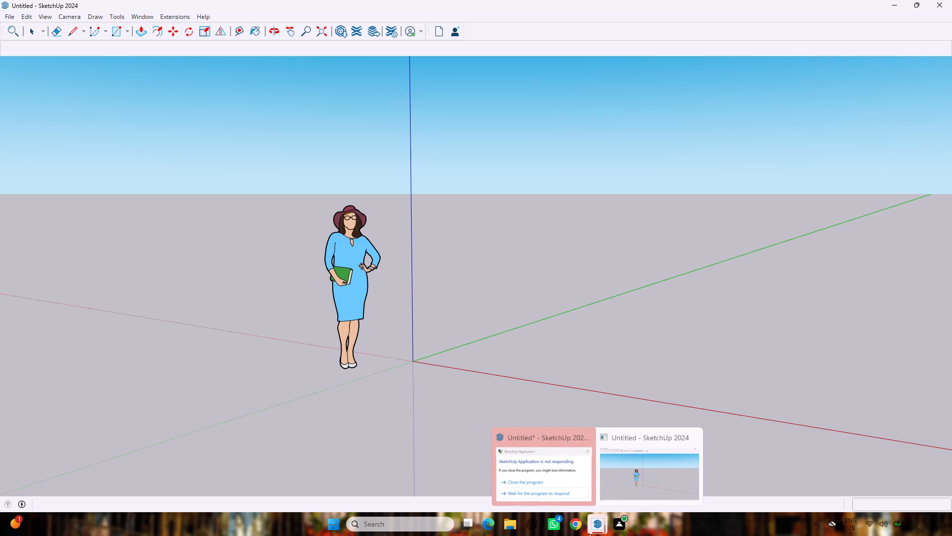
# Return to the unresponsive window with the house model and choose to wait for the program to respond.
pyautogui.click(561, 477)
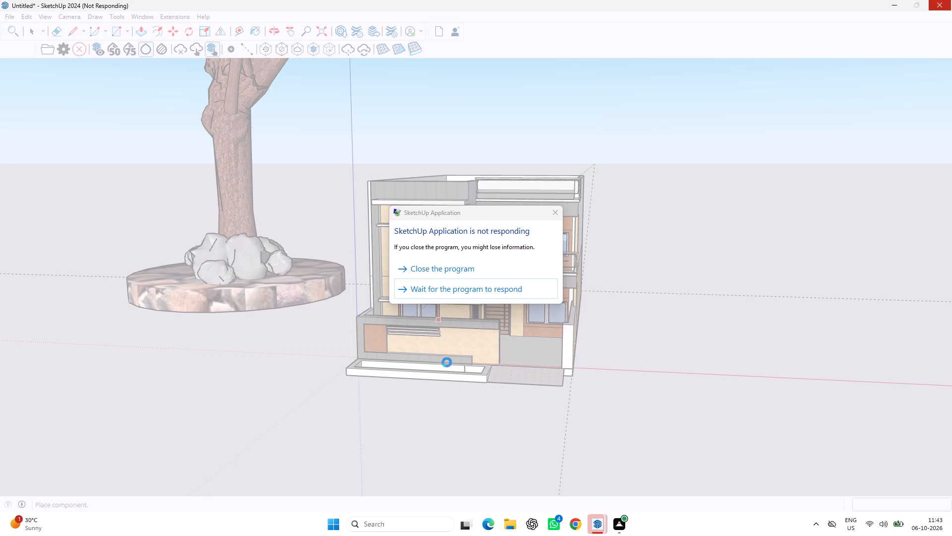
pyautogui.click(507, 290)
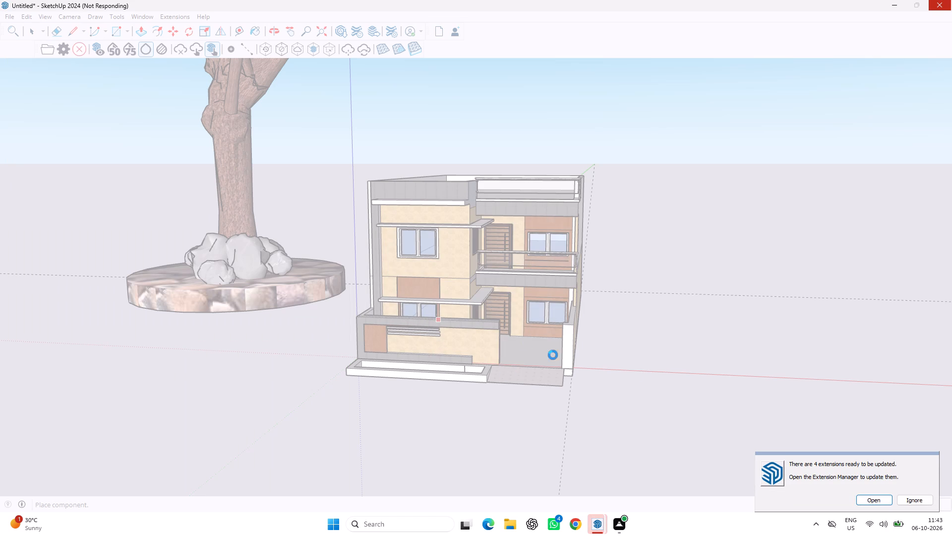
# Ignore the available extension updates.
pyautogui.click(909, 501)
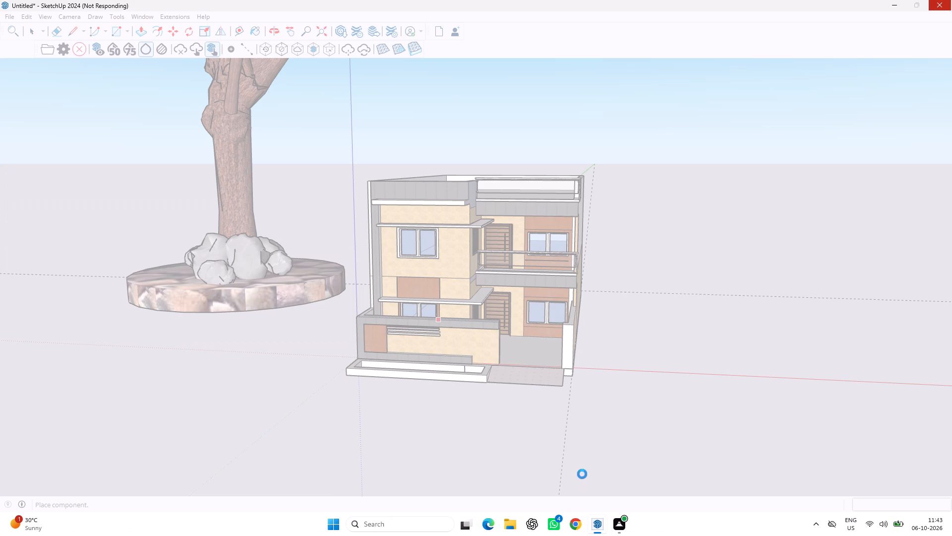
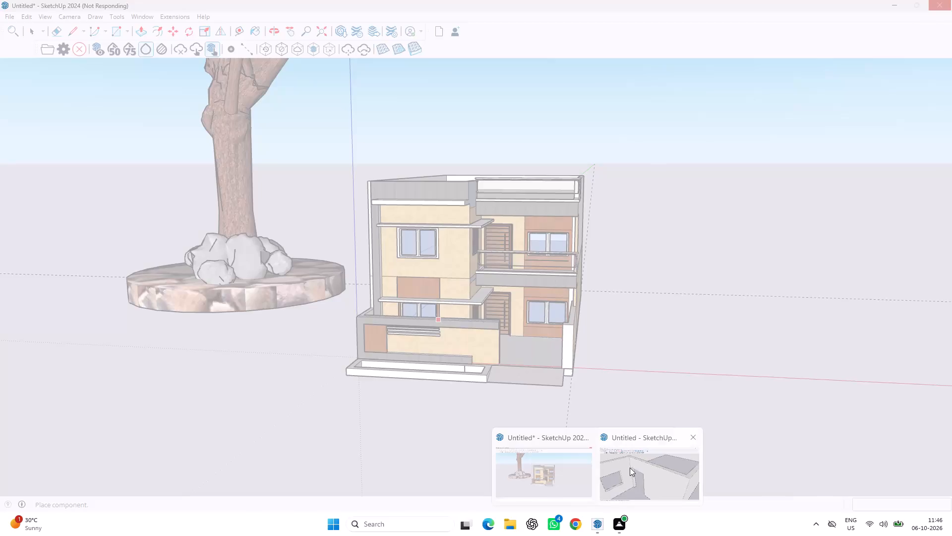
# Switch to the read-only Untitled model and examine its walls, window and door openings, and front boundary from several angles.
pyautogui.click(630, 467)
pyautogui.scroll(-2, 581, 378)
pyautogui.scroll(1, 581, 379)
pyautogui.scroll(-3, 581, 379)
pyautogui.scroll(2, 585, 353)
pyautogui.scroll(-6, 585, 353)
pyautogui.scroll(1, 595, 325)
pyautogui.scroll(-2, 595, 325)
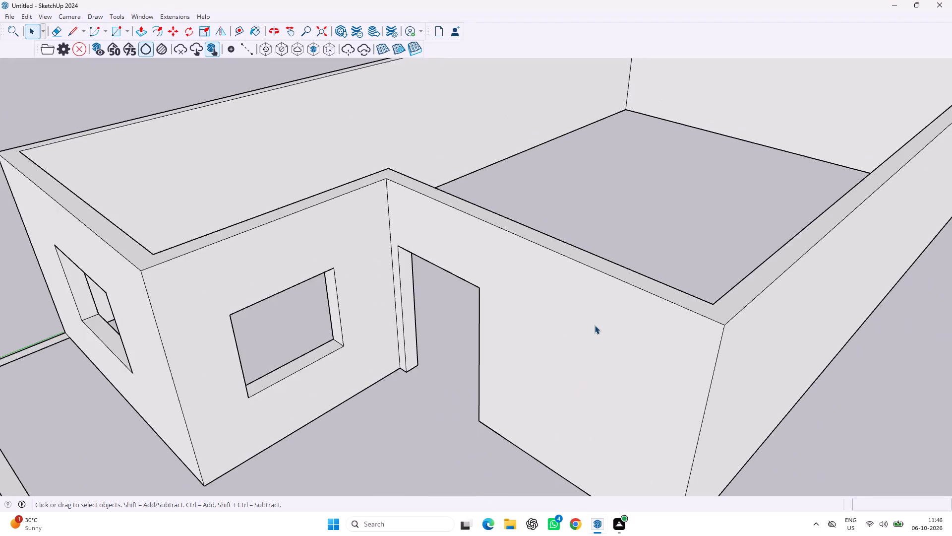
pyautogui.scroll(-15, 595, 325)
pyautogui.scroll(4, 567, 369)
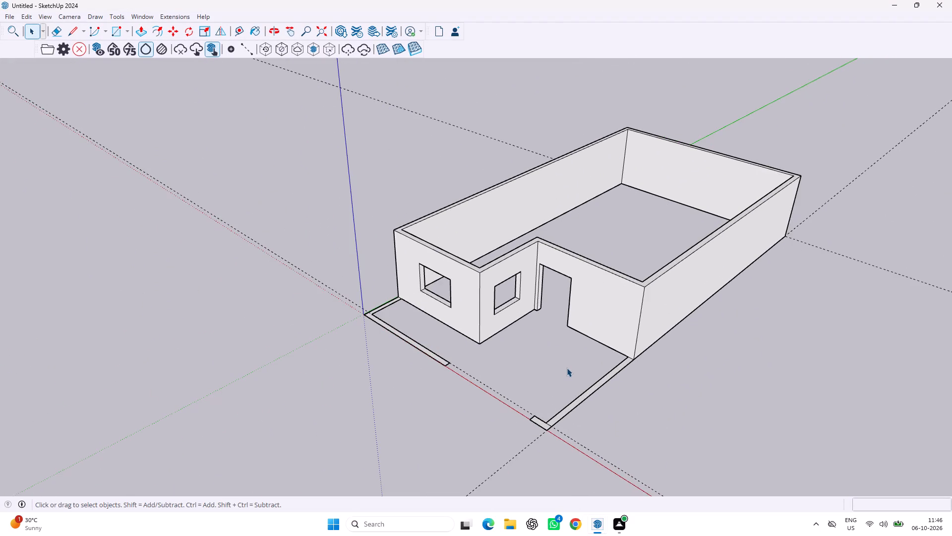
pyautogui.scroll(4, 563, 392)
pyautogui.moveTo(558, 387); pyautogui.dragTo(674, 296, button='middle')
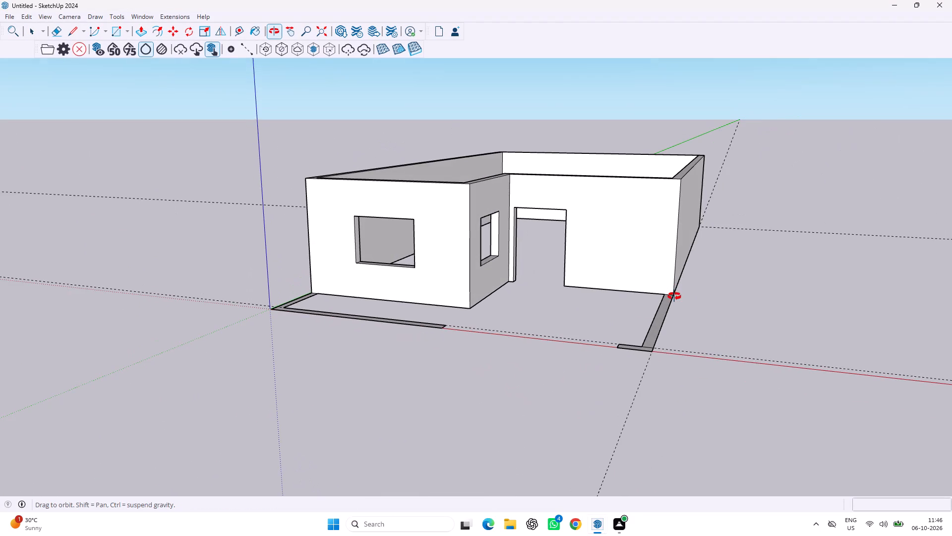
pyautogui.moveTo(674, 296); pyautogui.dragTo(674, 297, button='middle')
pyautogui.moveTo(634, 304); pyautogui.dragTo(628, 339, button='middle')
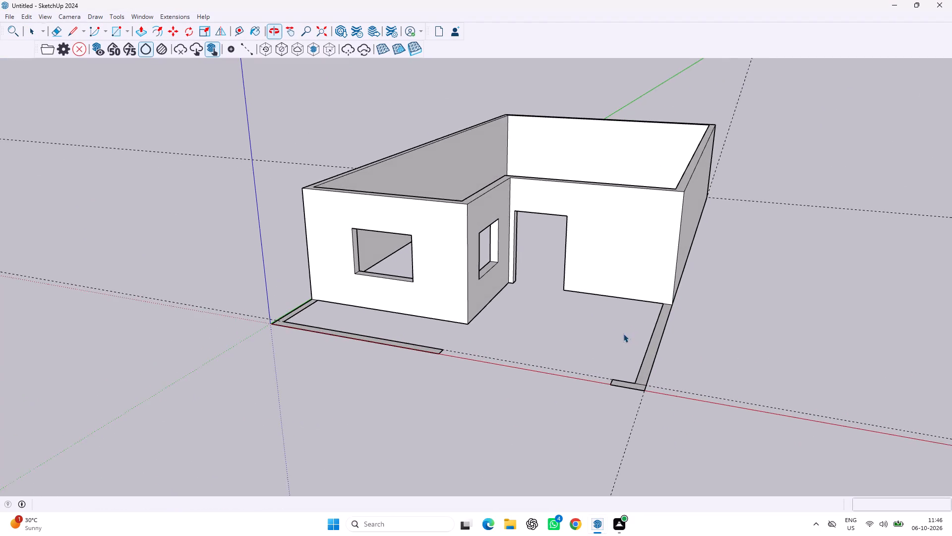
pyautogui.scroll(-4, 618, 327)
# Return to the unresponsive window with the two-storey house and tree to check whether it has recovered.
pyautogui.click(589, 527)
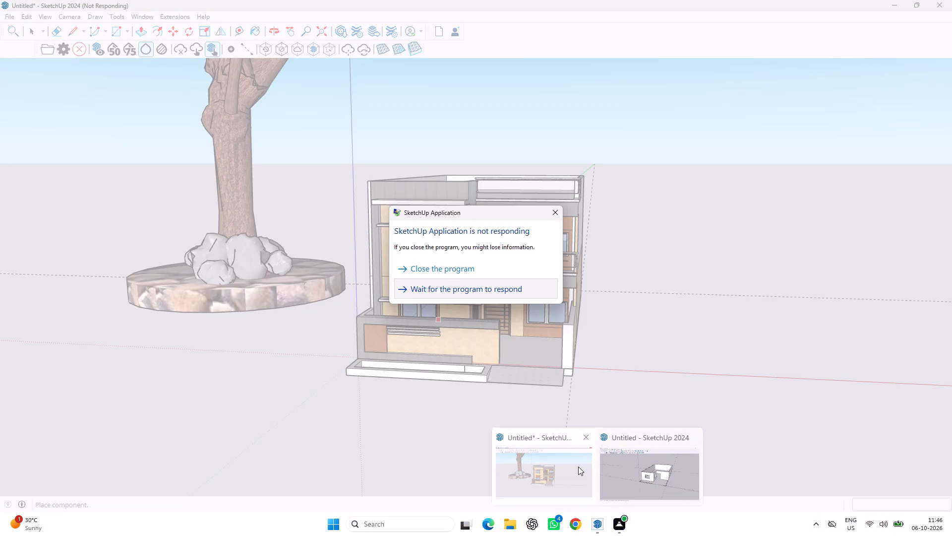
pyautogui.click(578, 467)
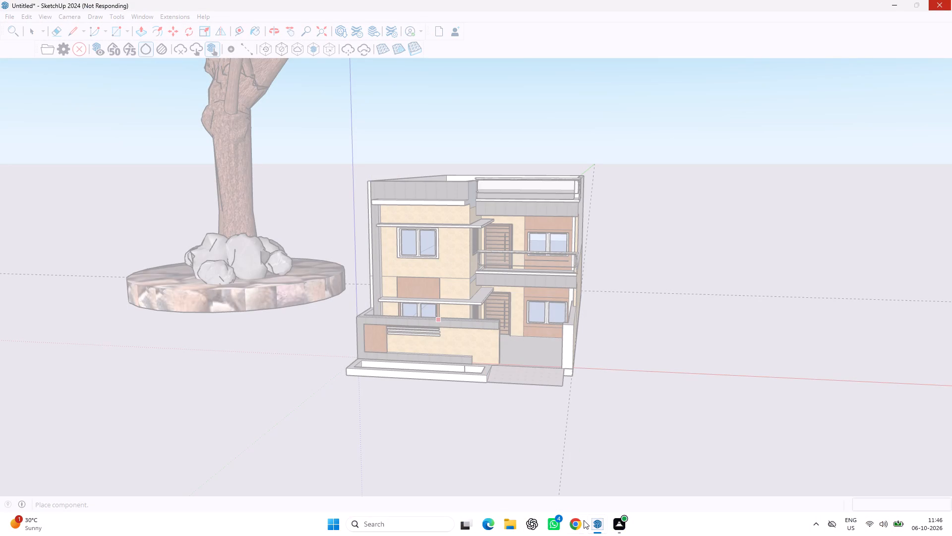
pyautogui.click(594, 523)
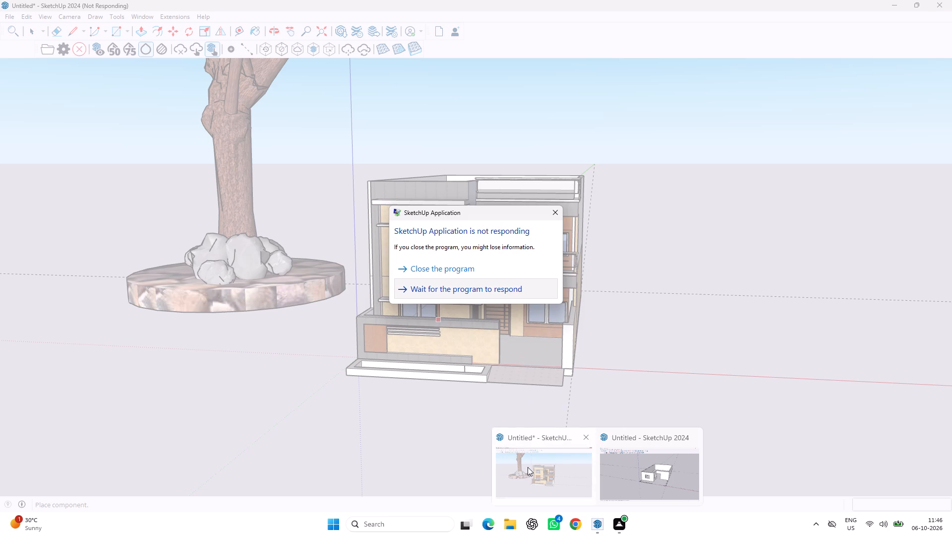
pyautogui.click(524, 486)
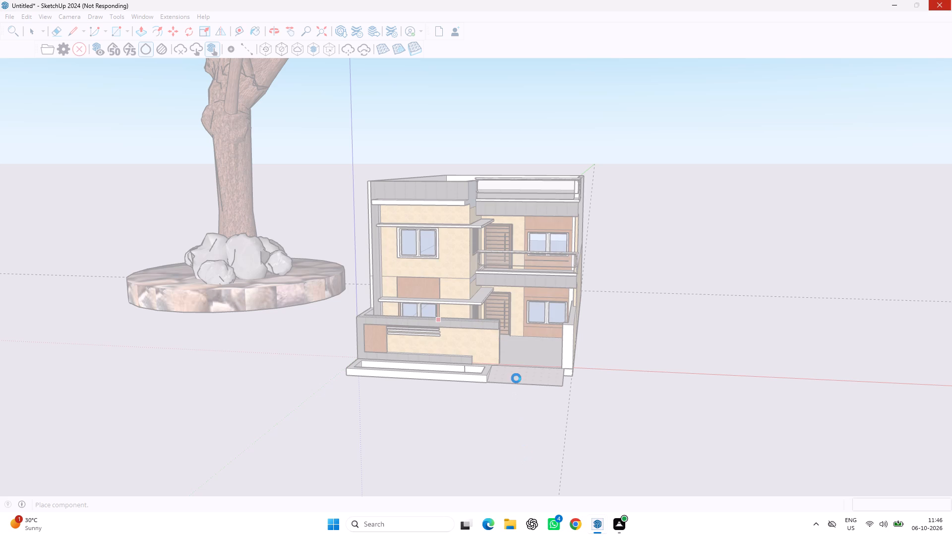
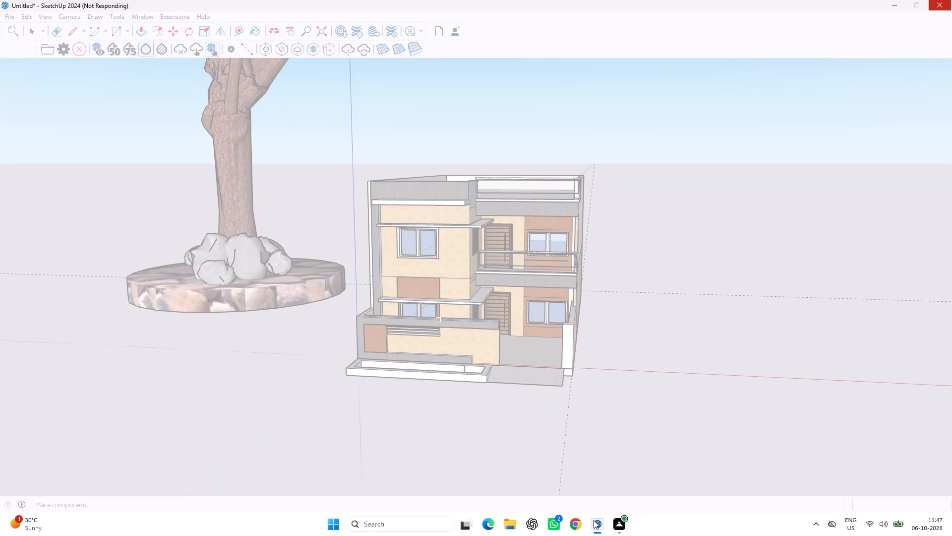
# Switch to the single-storey model and return to the two-storey house window to check whether it is responding.
pyautogui.click(594, 520)
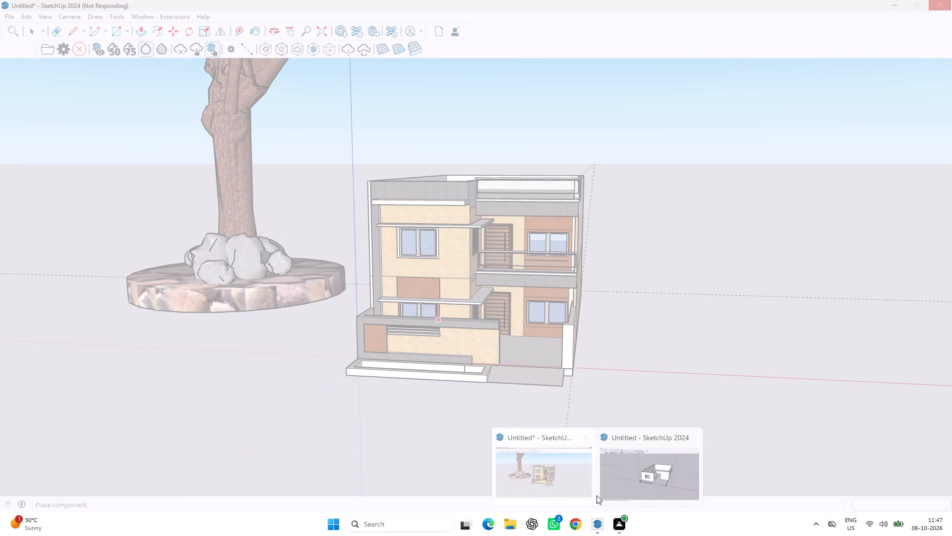
pyautogui.click(608, 469)
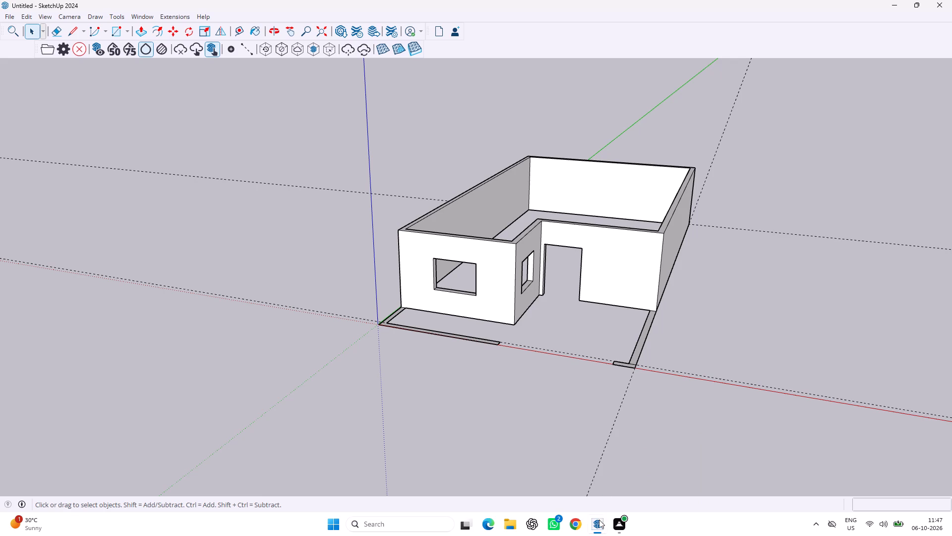
pyautogui.click(599, 522)
pyautogui.click(549, 442)
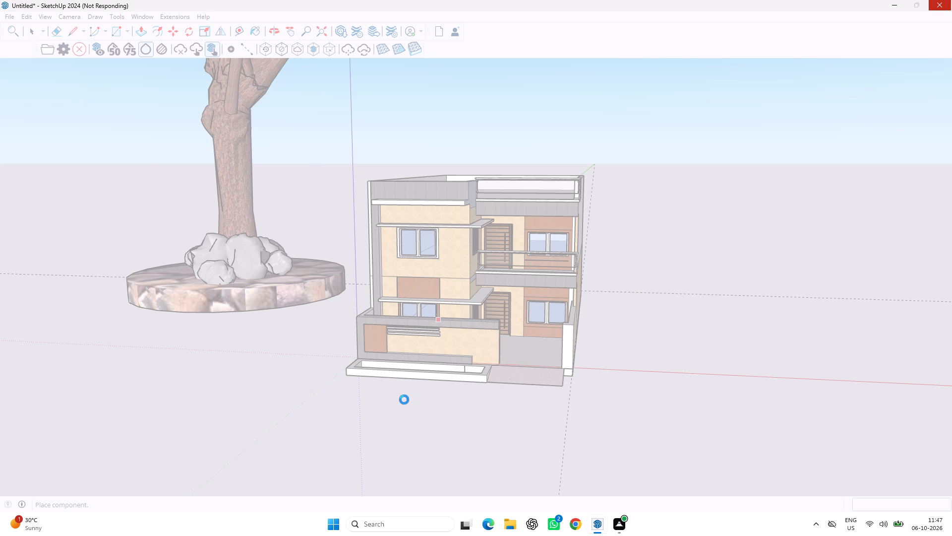
# Close the unresponsive SketchUp window containing the two-storey house and tree without waiting for it to respond.
pyautogui.click(602, 521)
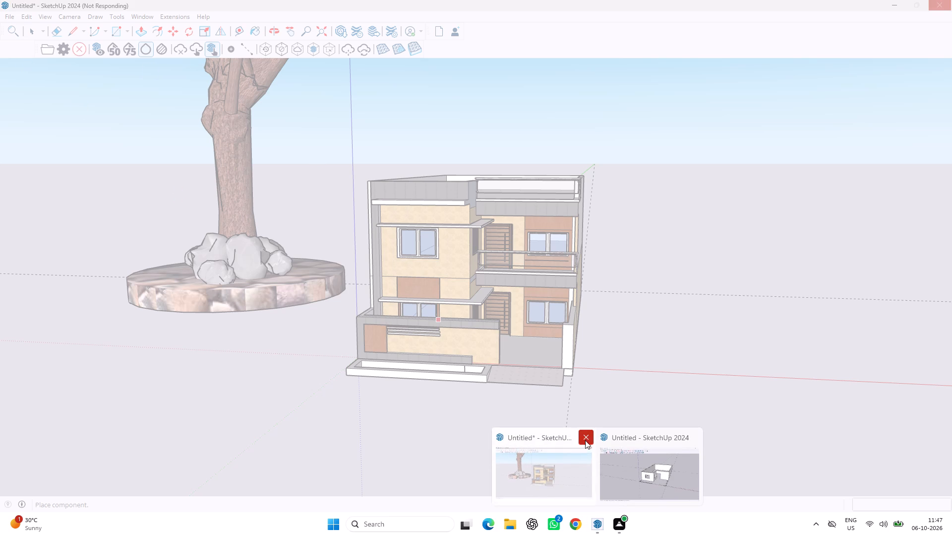
pyautogui.click(585, 437)
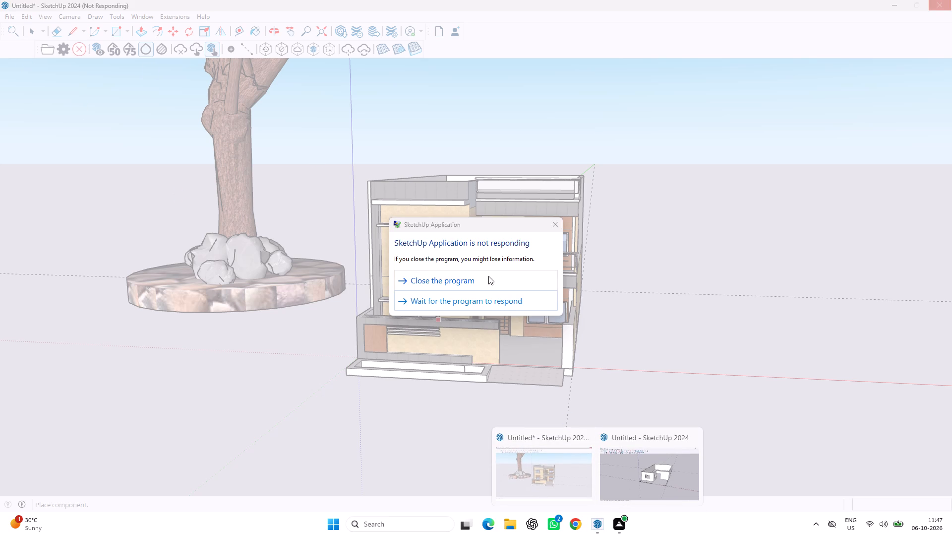
pyautogui.click(481, 276)
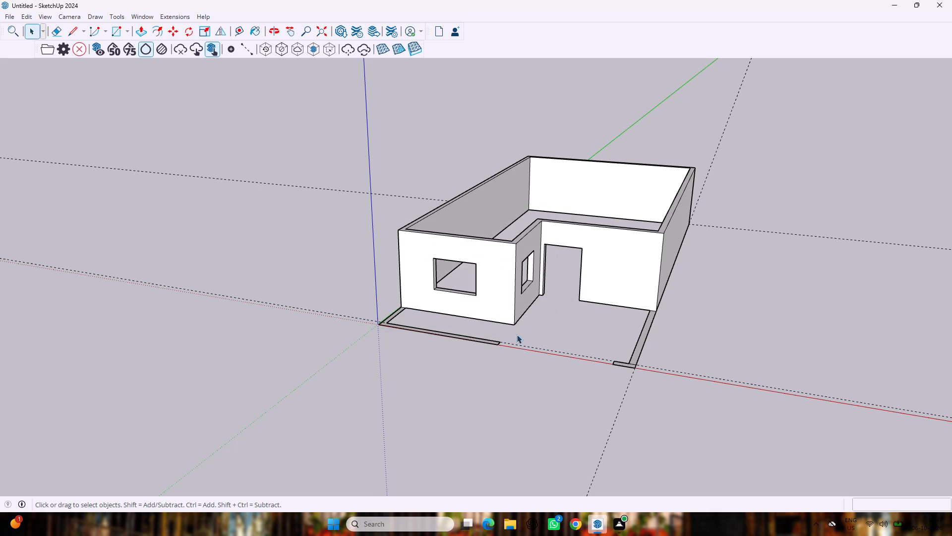
# Examine the remaining single-storey model's walls, window and door openings, and front boundary strips from several angles.
pyautogui.moveTo(518, 347); pyautogui.dragTo(493, 353, button='middle')
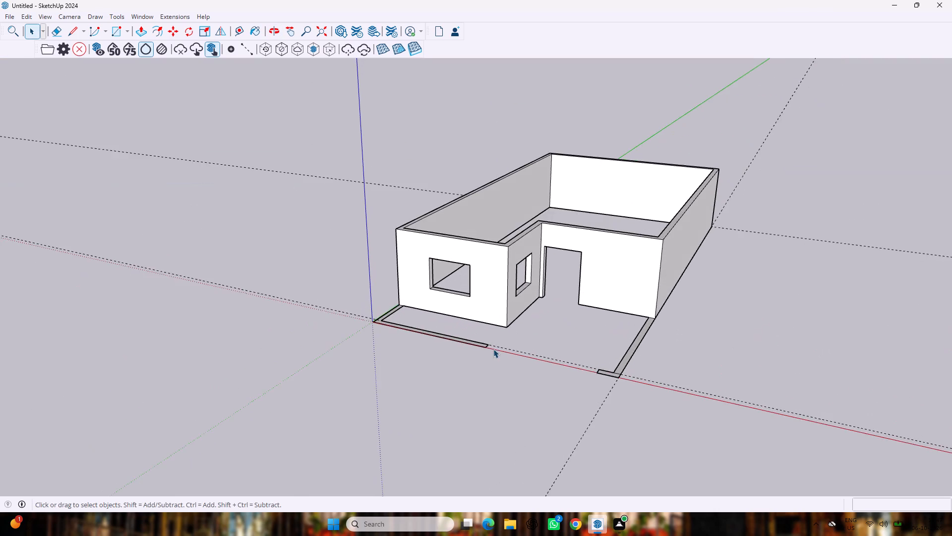
pyautogui.scroll(-7, 493, 344)
pyautogui.moveTo(504, 335); pyautogui.dragTo(579, 334, button='middle')
pyautogui.scroll(6, 520, 307)
pyautogui.moveTo(518, 296); pyautogui.dragTo(518, 296, button='middle')
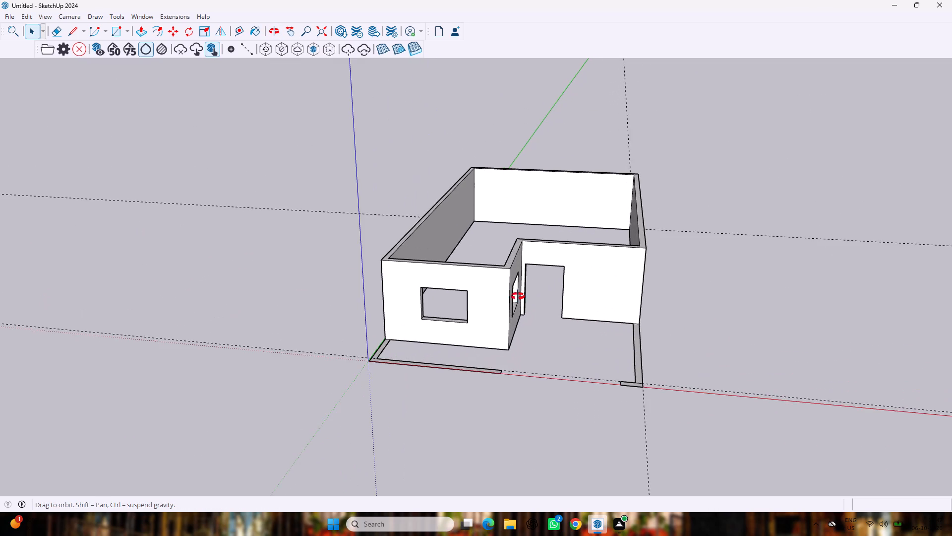
pyautogui.moveTo(518, 296); pyautogui.dragTo(403, 310, button='middle')
pyautogui.middleClick(403, 311)
pyautogui.scroll(-1, 415, 316)
pyautogui.scroll(2, 453, 313)
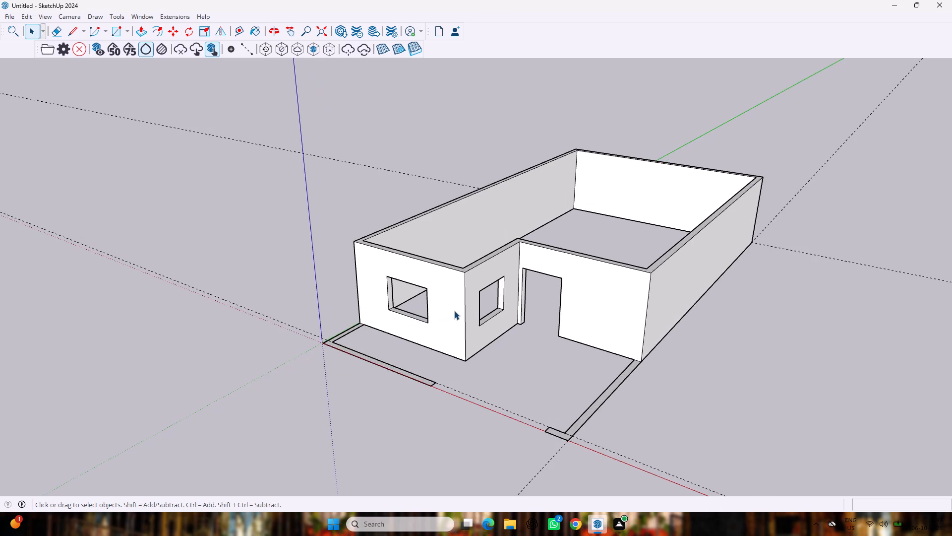
pyautogui.scroll(-6, 454, 311)
pyautogui.moveTo(465, 297); pyautogui.dragTo(544, 308, button='middle')
pyautogui.scroll(5, 544, 307)
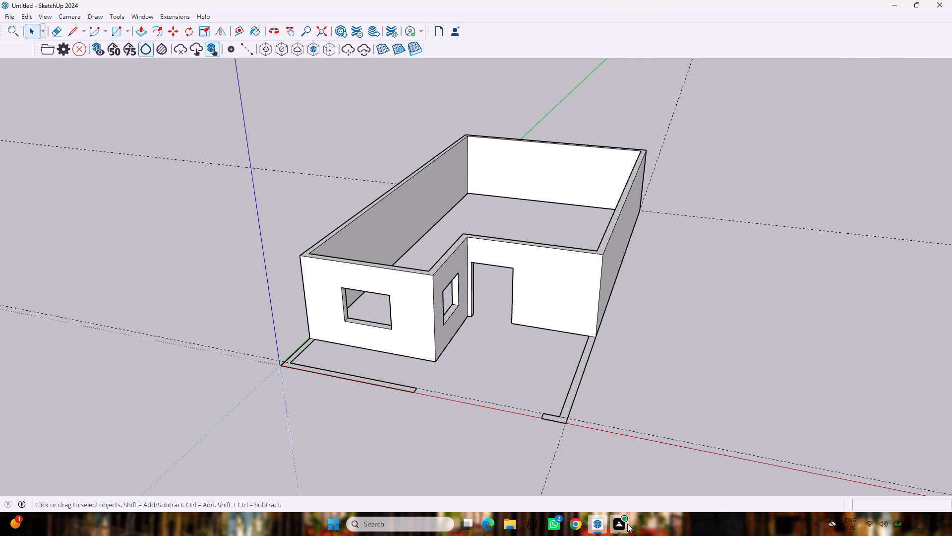
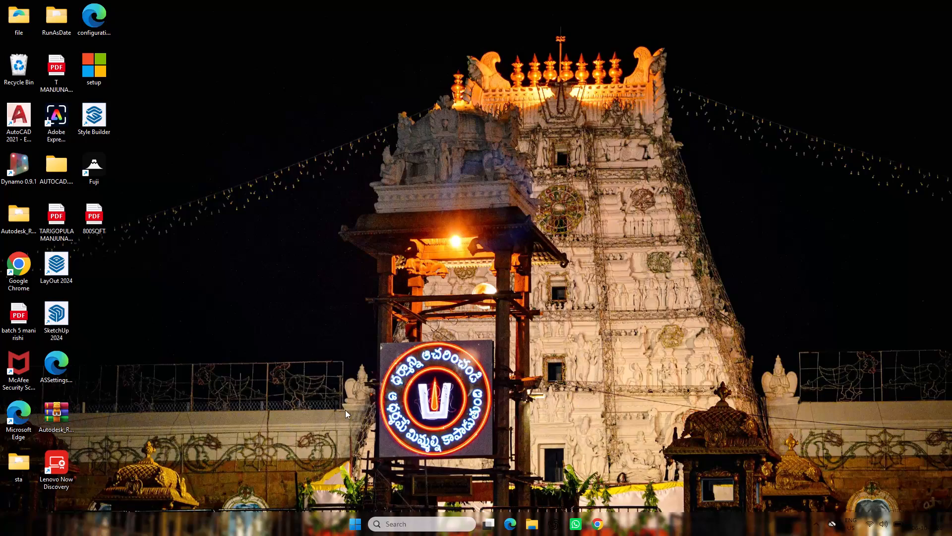
# Open the Fuji application from its desktop shortcut.
pyautogui.doubleClick(96, 166)
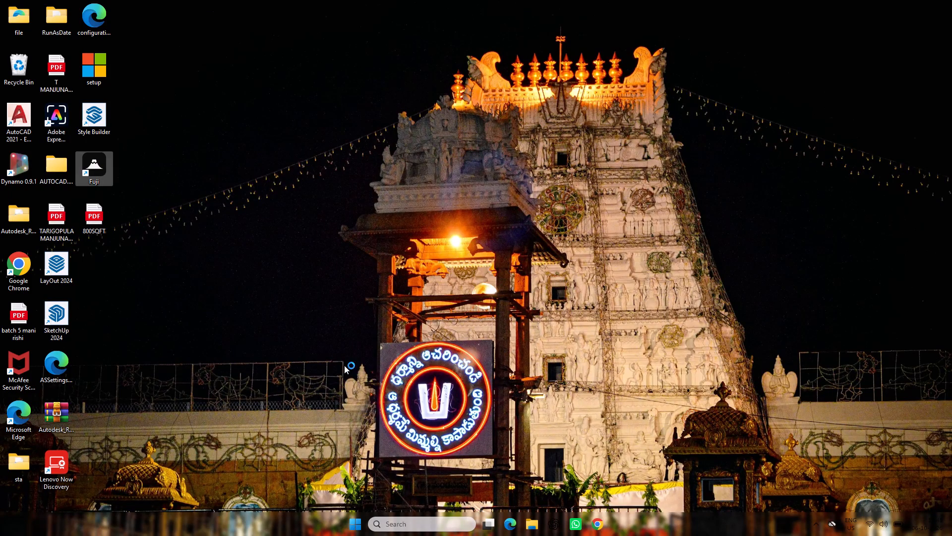
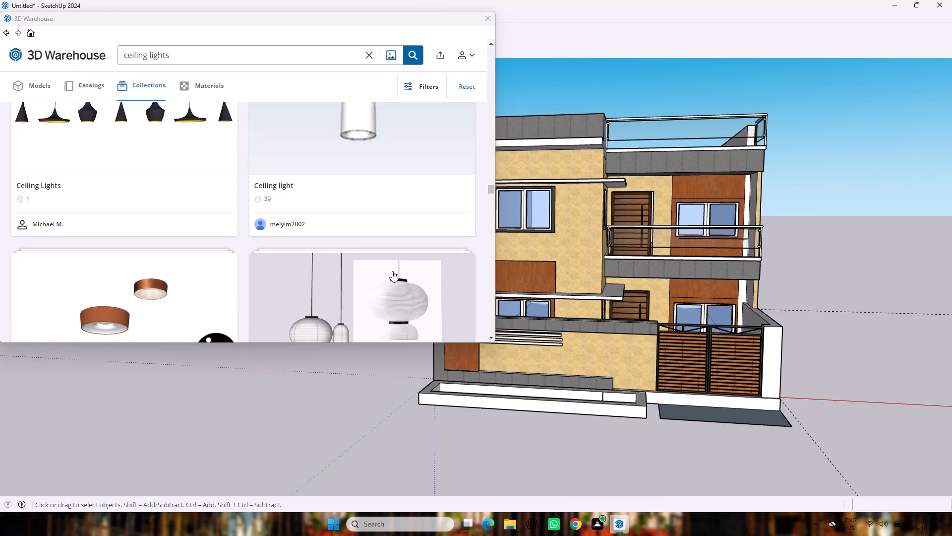
# Browse the ceiling lights collections in 3D Warehouse and open the nested "Đèn downlight, spotlight" collection.
pyautogui.scroll(-6, 399, 256)
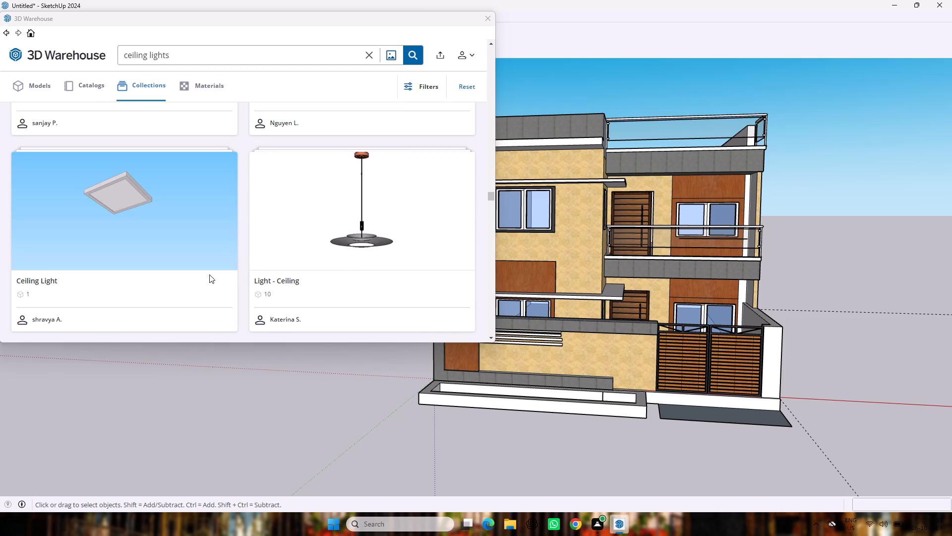
pyautogui.scroll(-3, 105, 236)
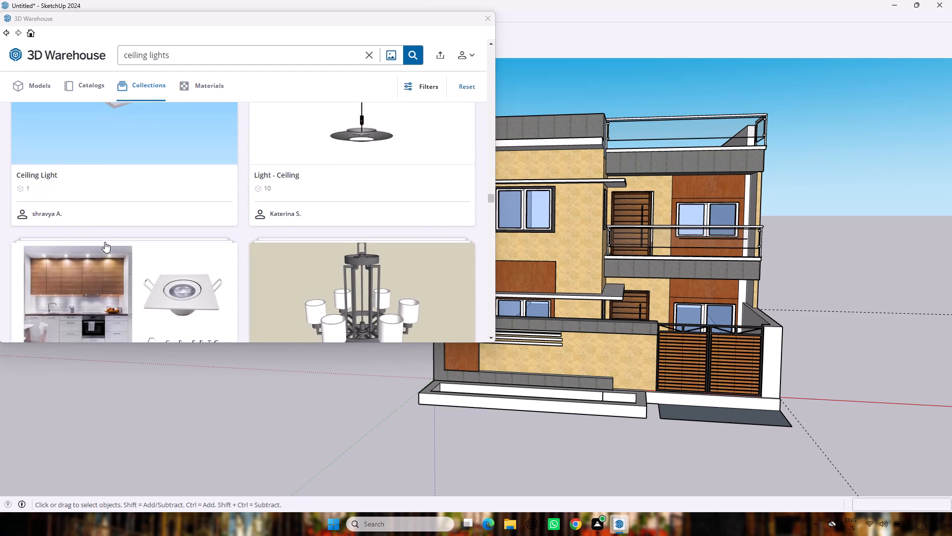
pyautogui.scroll(-1, 105, 242)
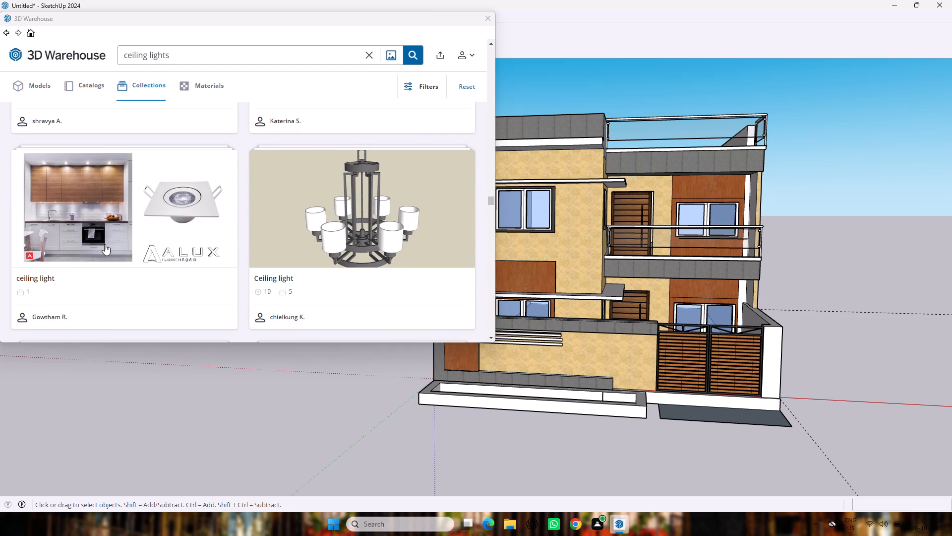
pyautogui.scroll(-2, 100, 217)
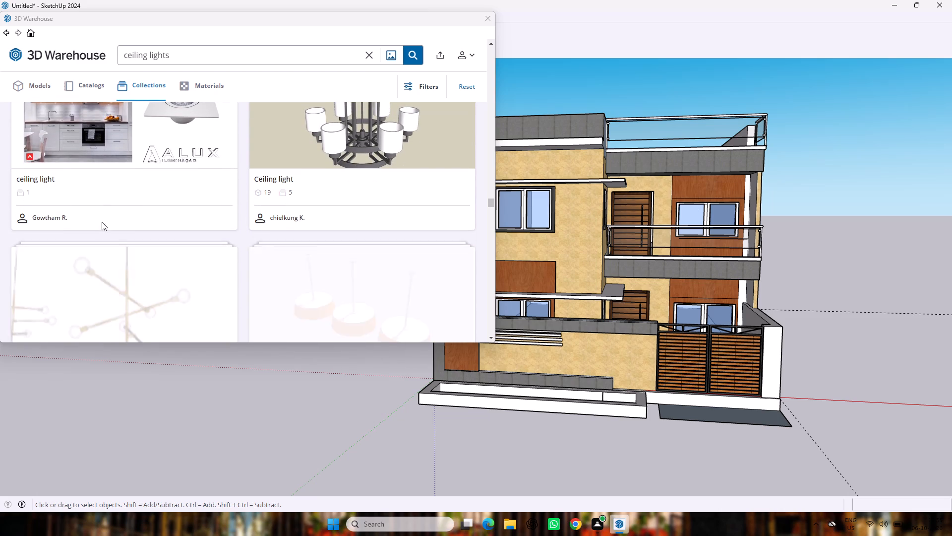
pyautogui.scroll(-1, 132, 207)
pyautogui.scroll(6, 132, 207)
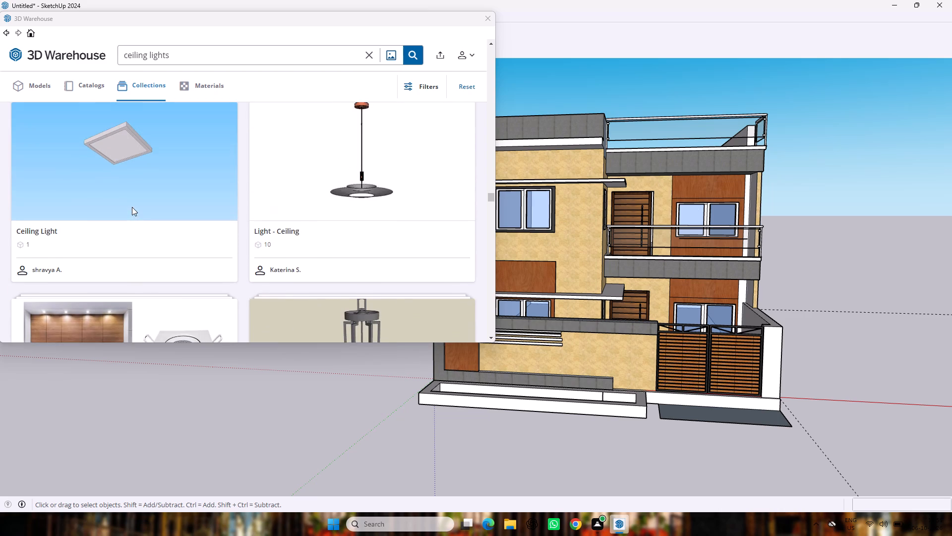
pyautogui.scroll(-2, 131, 212)
pyautogui.click(121, 222)
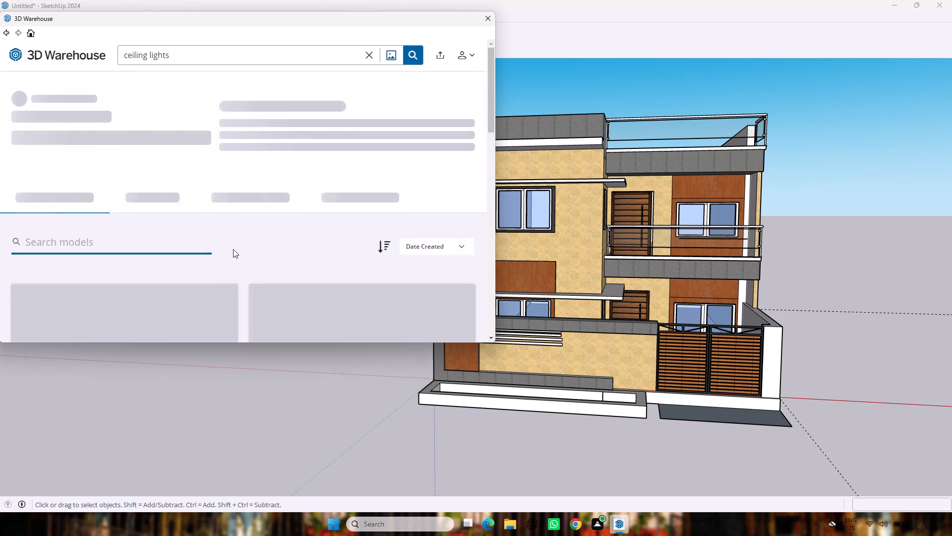
pyautogui.scroll(-3, 216, 255)
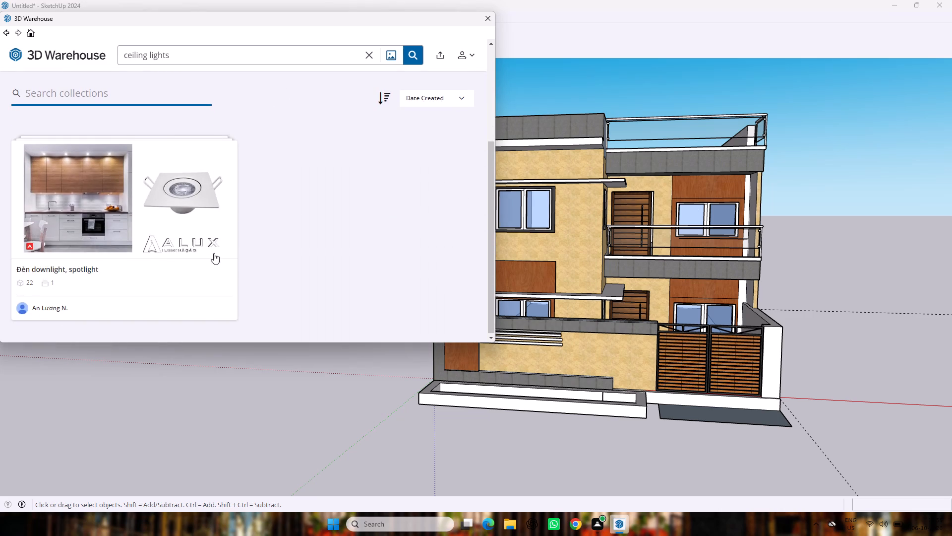
pyautogui.click(207, 250)
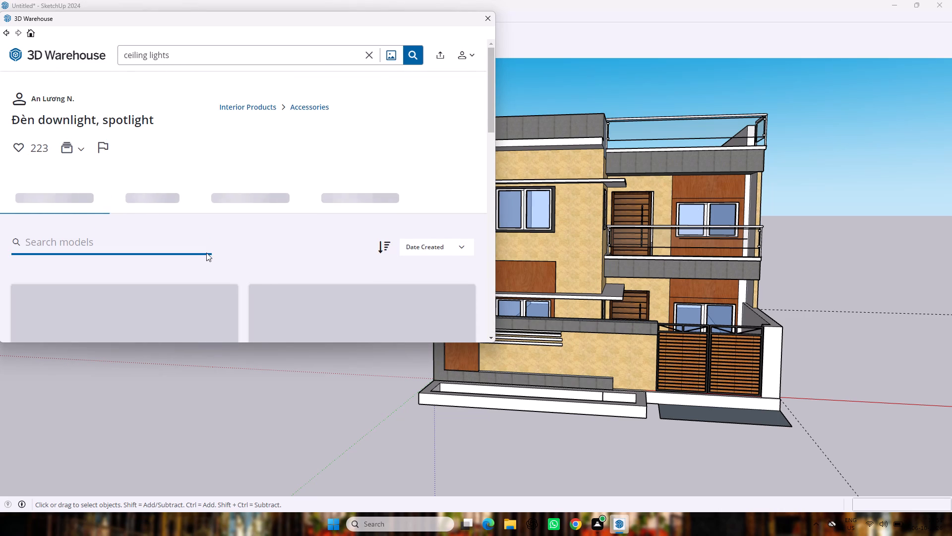
# Look through the models in the downlight and spotlight collection for a suitable ceiling light.
pyautogui.scroll(-3, 217, 252)
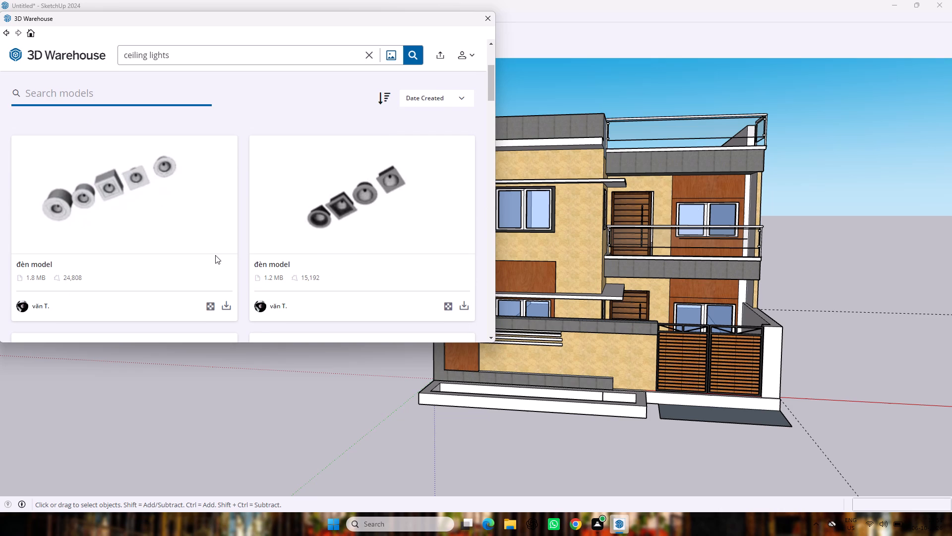
pyautogui.scroll(-11, 215, 255)
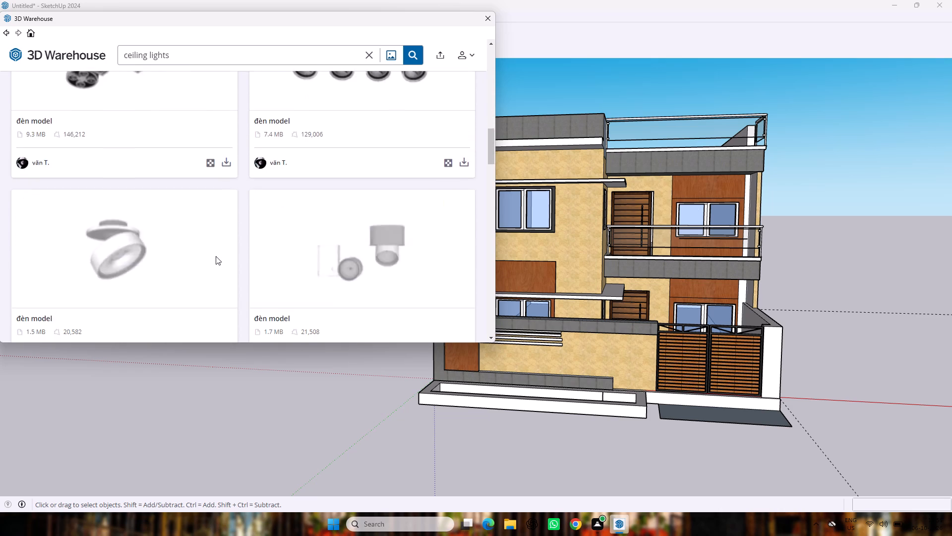
pyautogui.scroll(-6, 216, 256)
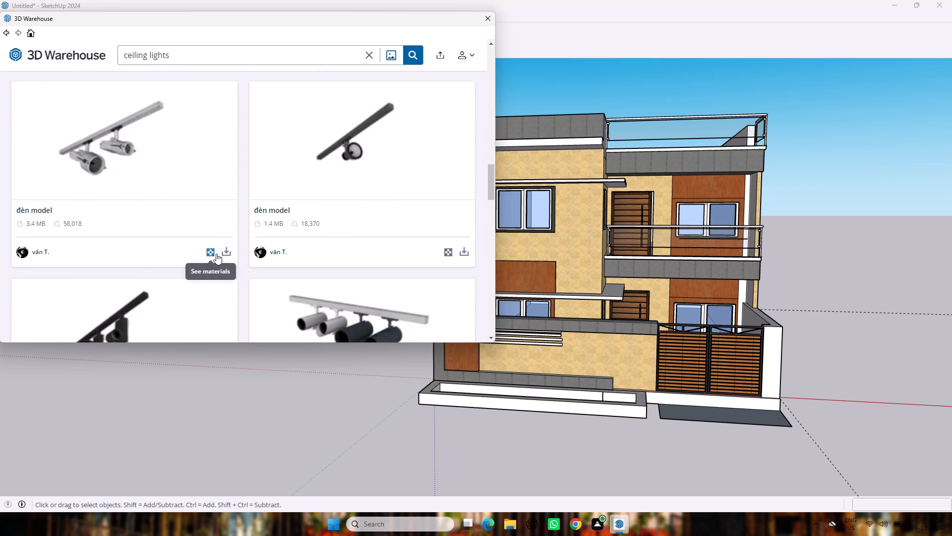
pyautogui.scroll(-5, 219, 253)
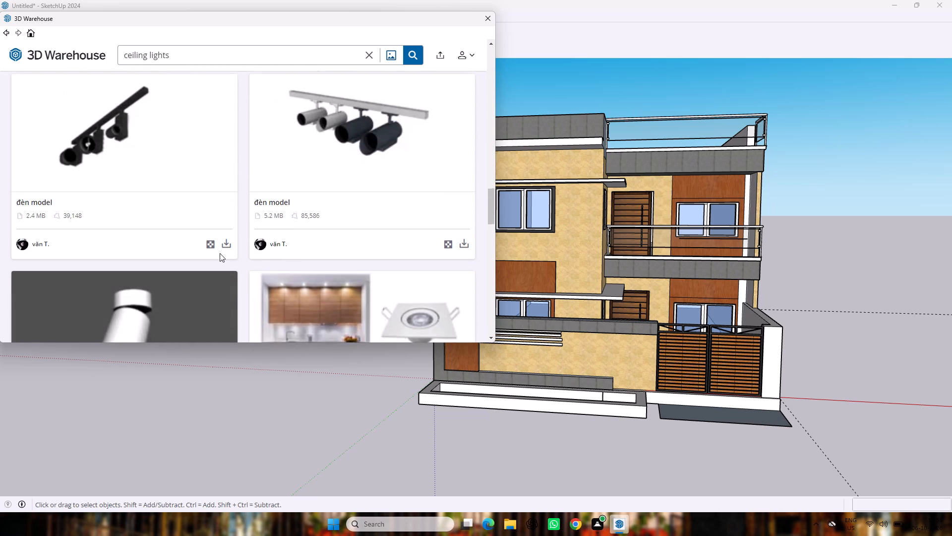
pyautogui.scroll(-1, 220, 253)
pyautogui.scroll(-3, 277, 238)
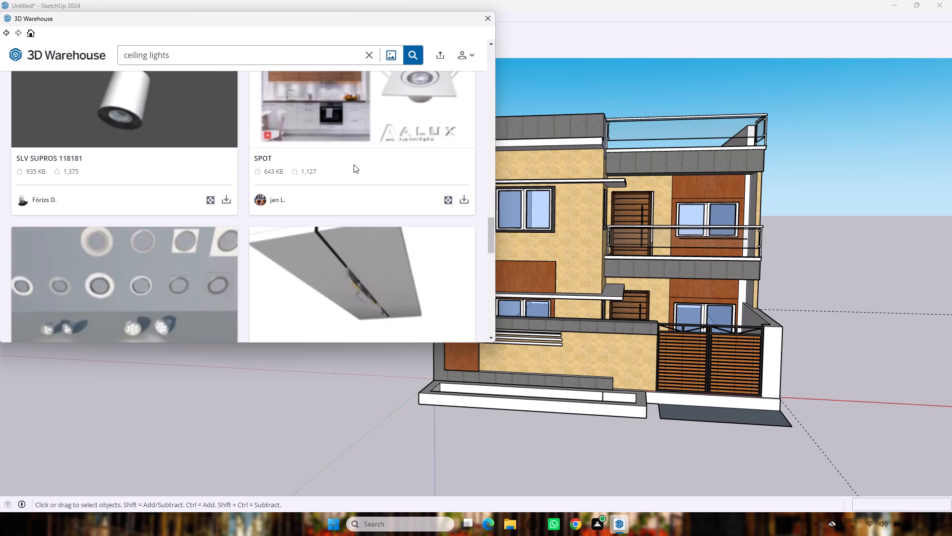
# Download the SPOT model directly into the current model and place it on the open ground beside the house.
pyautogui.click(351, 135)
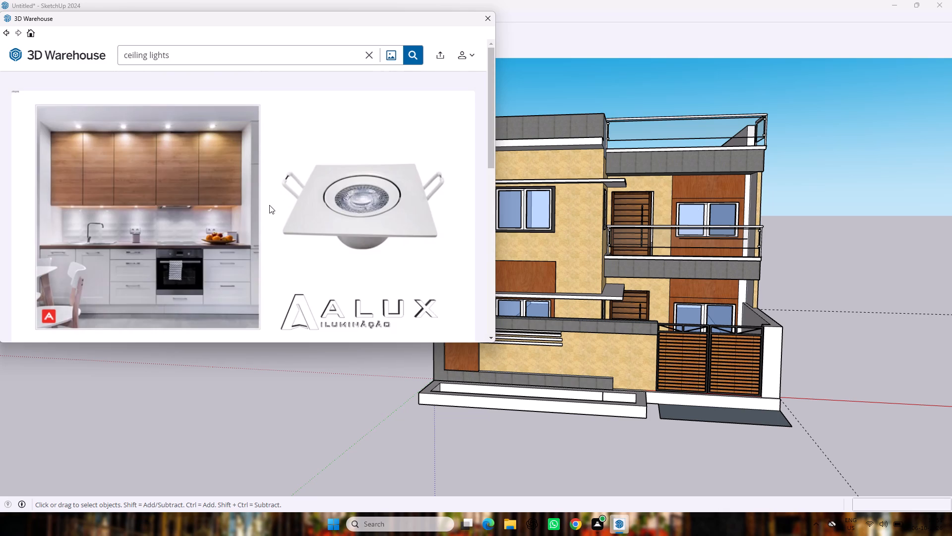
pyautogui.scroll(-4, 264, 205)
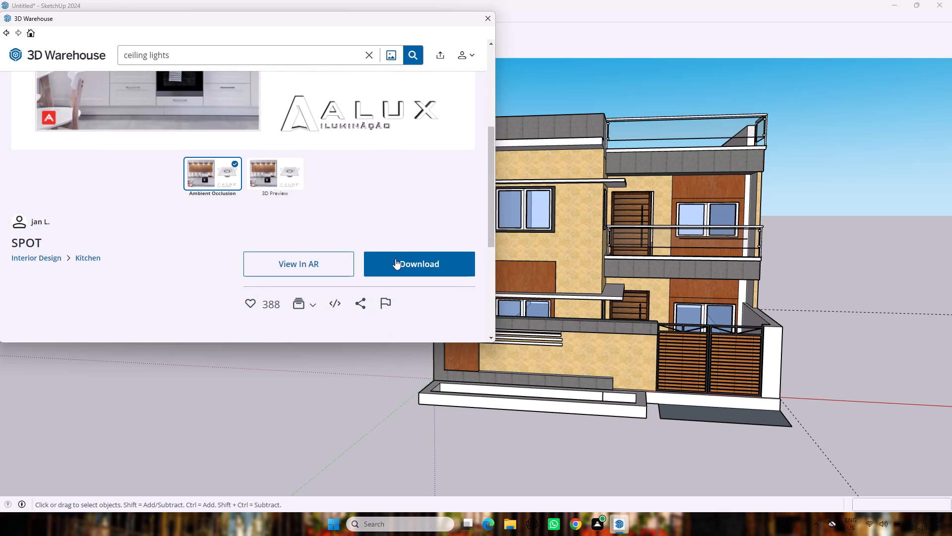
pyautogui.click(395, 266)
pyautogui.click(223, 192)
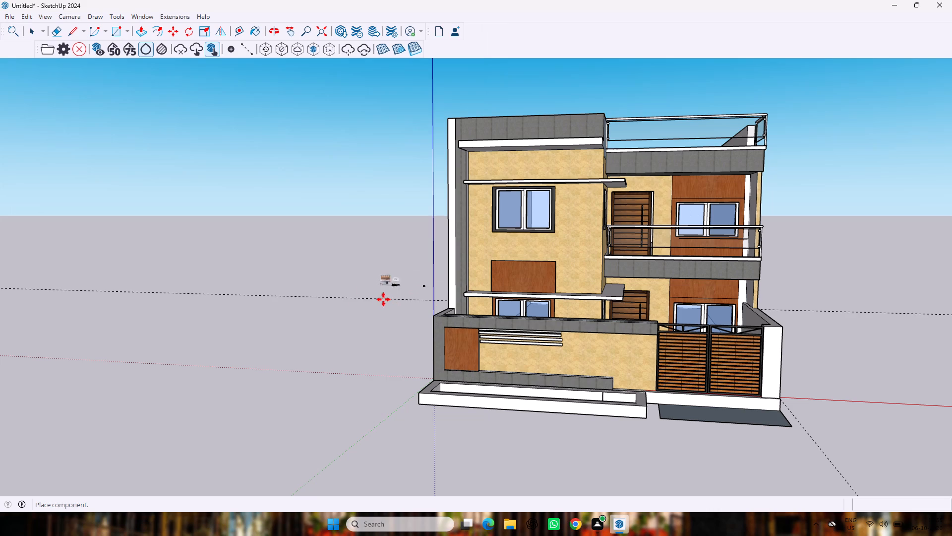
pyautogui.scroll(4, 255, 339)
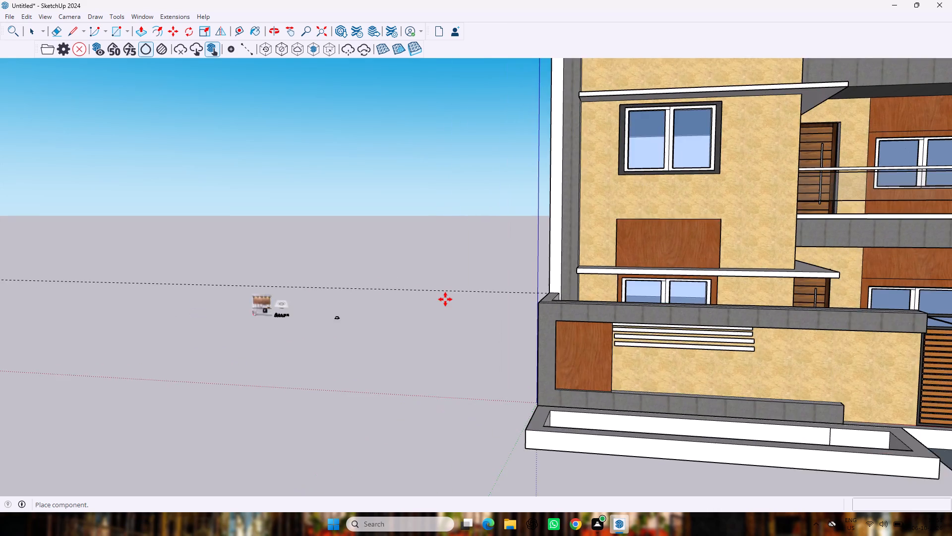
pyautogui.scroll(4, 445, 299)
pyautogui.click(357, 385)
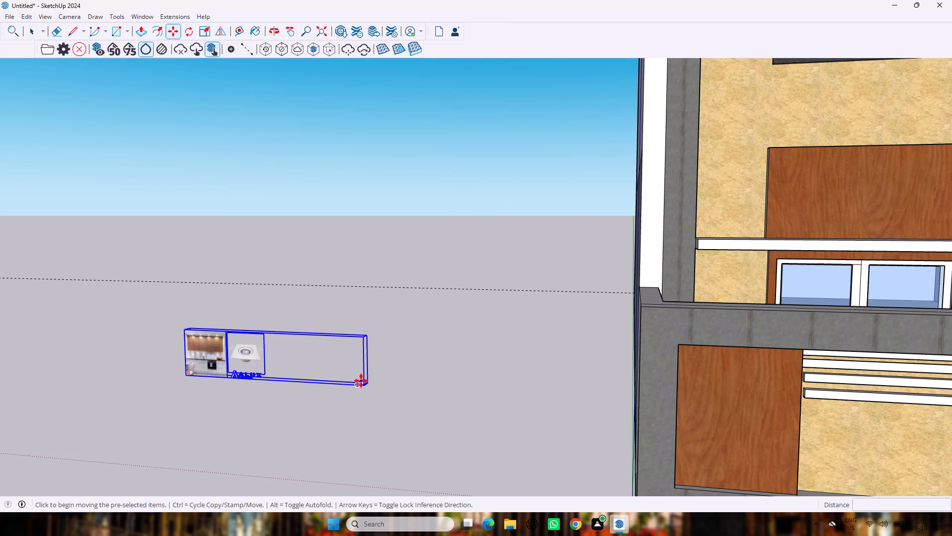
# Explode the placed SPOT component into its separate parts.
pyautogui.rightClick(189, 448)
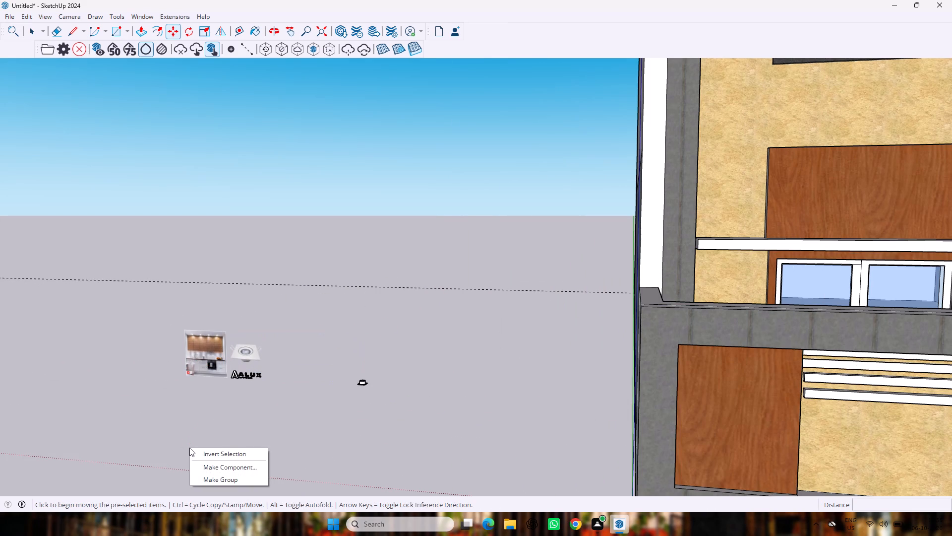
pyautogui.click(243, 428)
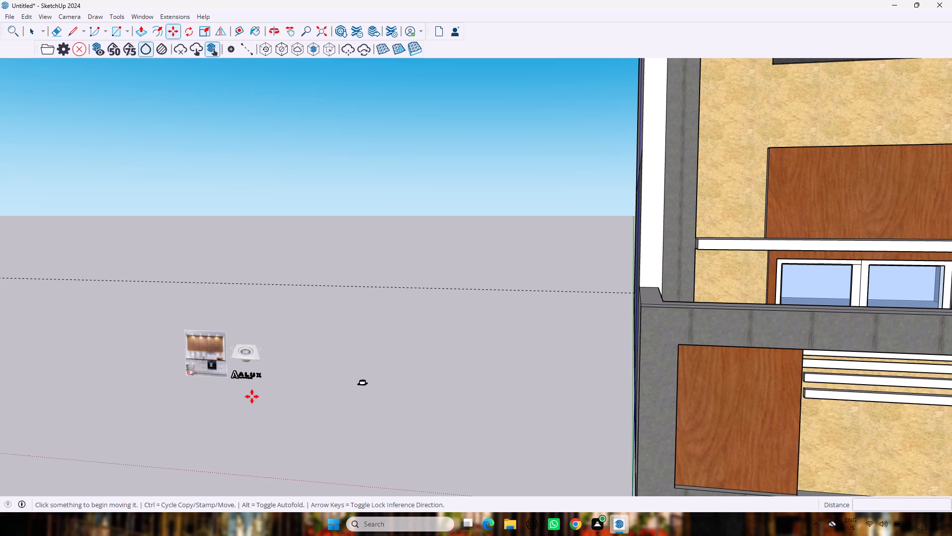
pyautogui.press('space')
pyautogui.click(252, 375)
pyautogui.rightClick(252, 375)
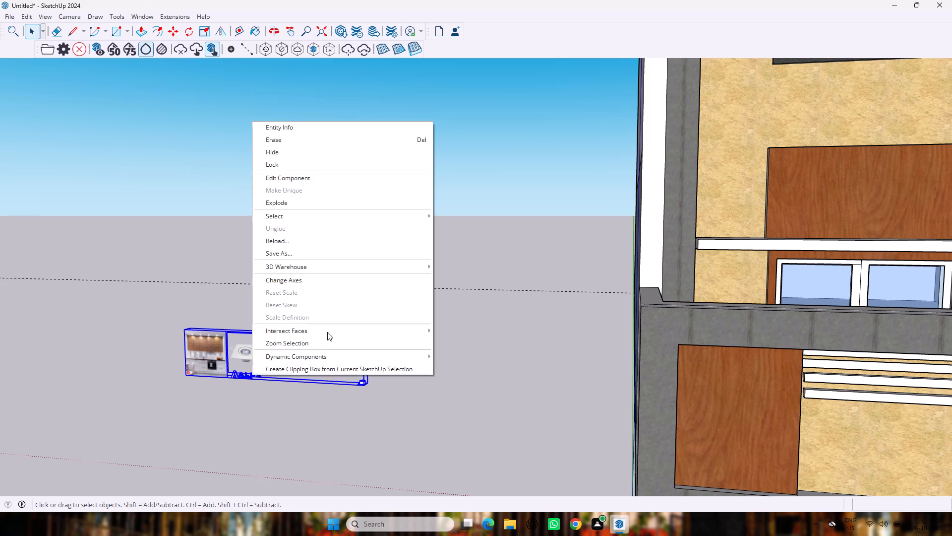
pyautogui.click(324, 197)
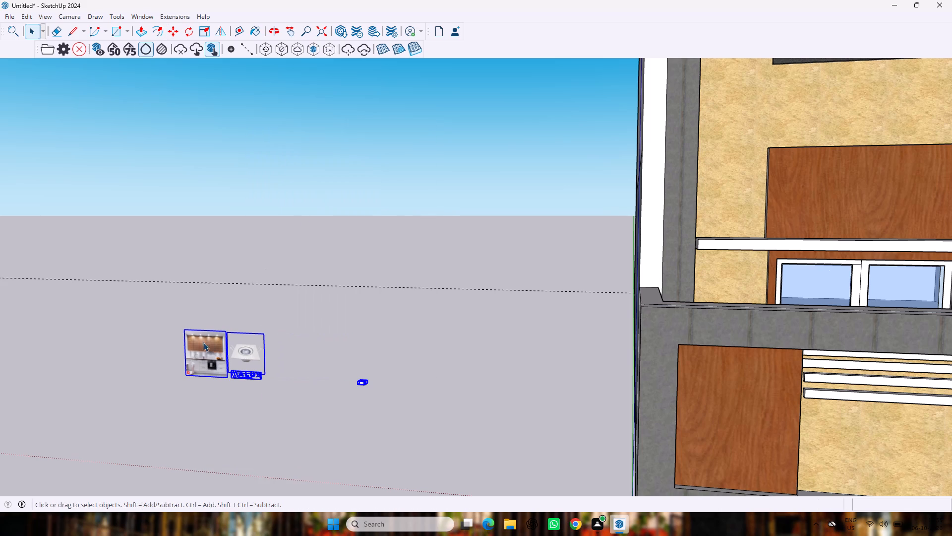
# Examine the exploded kitchen image, downlight picture, ALUX lettering and small light fixture up close from several angles.
pyautogui.scroll(17, 196, 350)
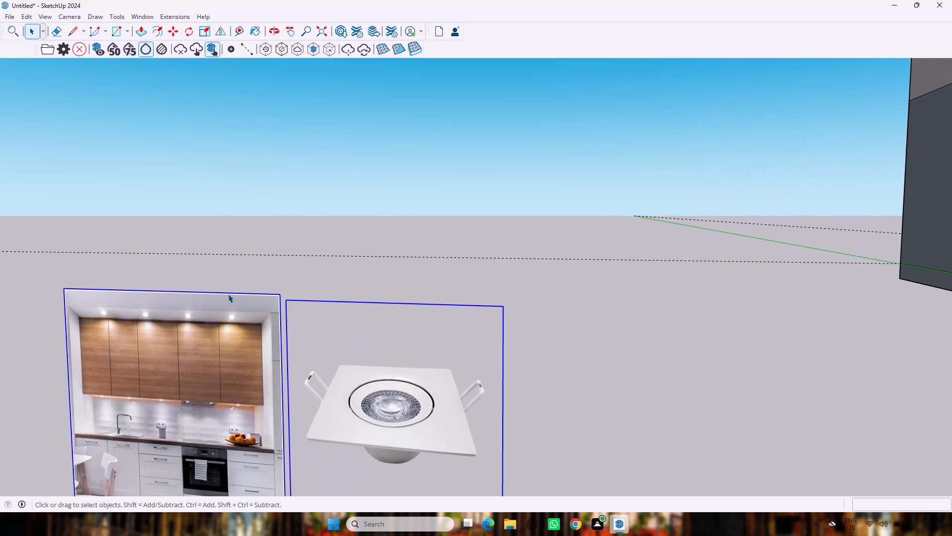
pyautogui.scroll(4, 210, 302)
pyautogui.click(242, 320)
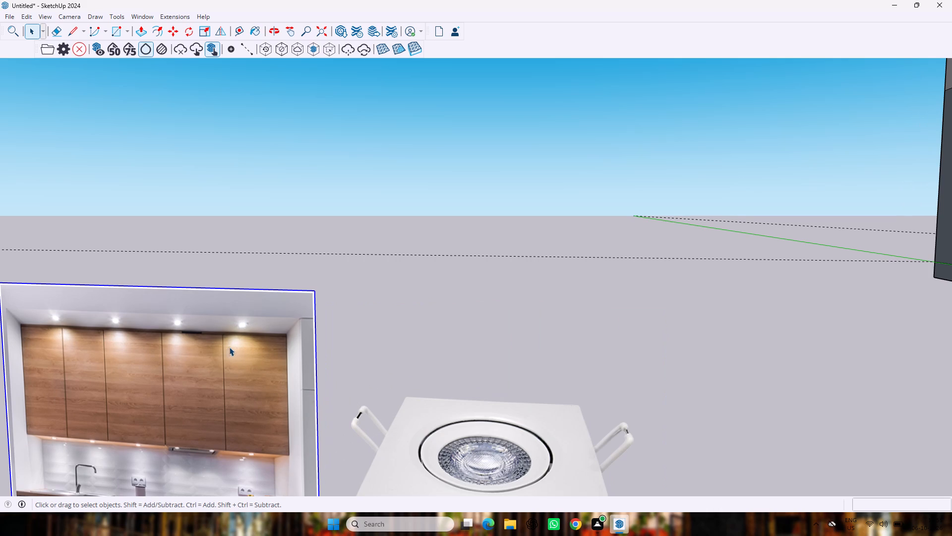
pyautogui.moveTo(235, 314); pyautogui.dragTo(254, 334)
pyautogui.scroll(-19, 263, 330)
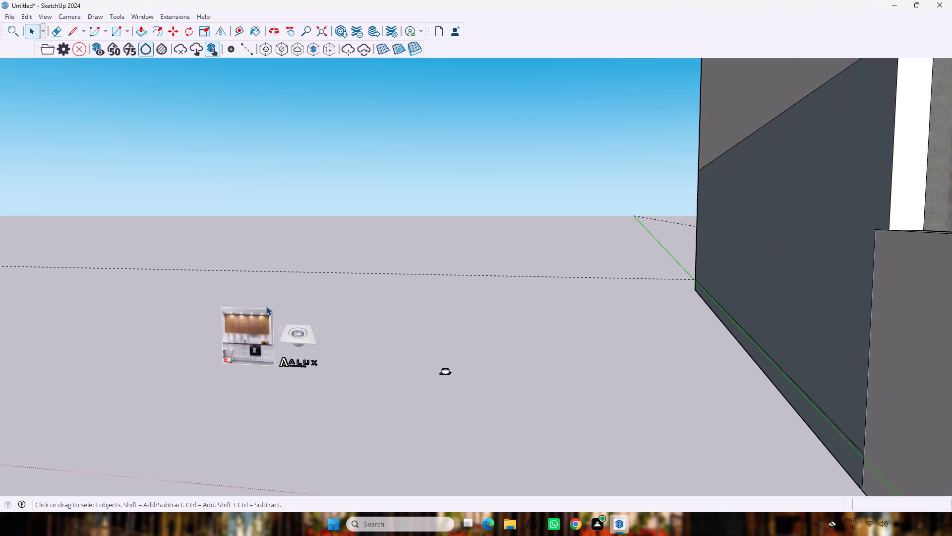
pyautogui.scroll(8, 466, 379)
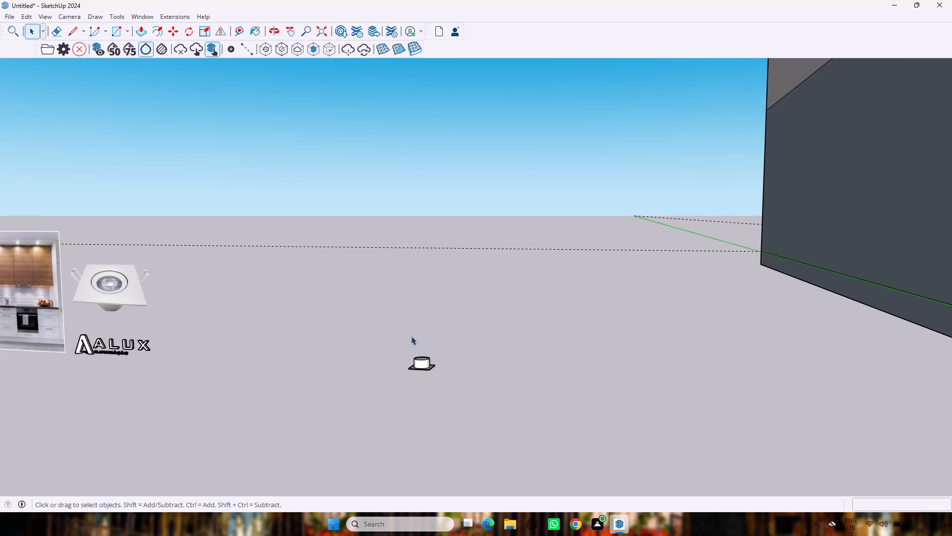
pyautogui.scroll(1, 415, 337)
pyautogui.moveTo(415, 337); pyautogui.dragTo(420, 409, button='middle')
pyautogui.scroll(-8, 419, 405)
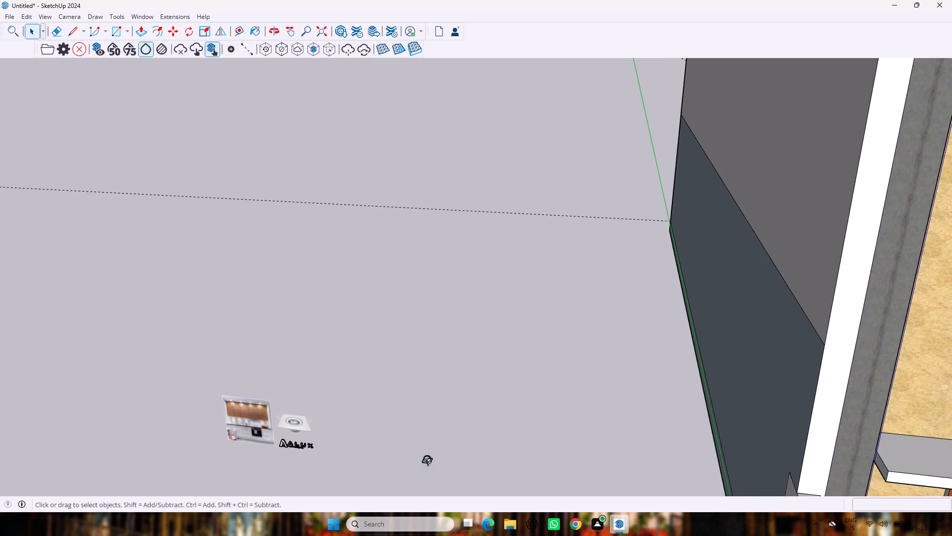
pyautogui.scroll(8, 424, 454)
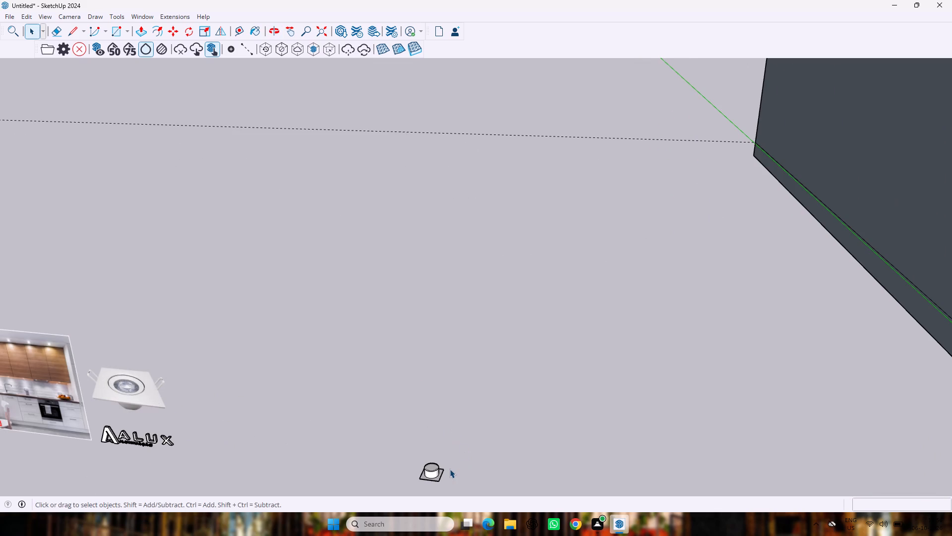
pyautogui.scroll(7, 445, 474)
pyautogui.scroll(-2, 440, 454)
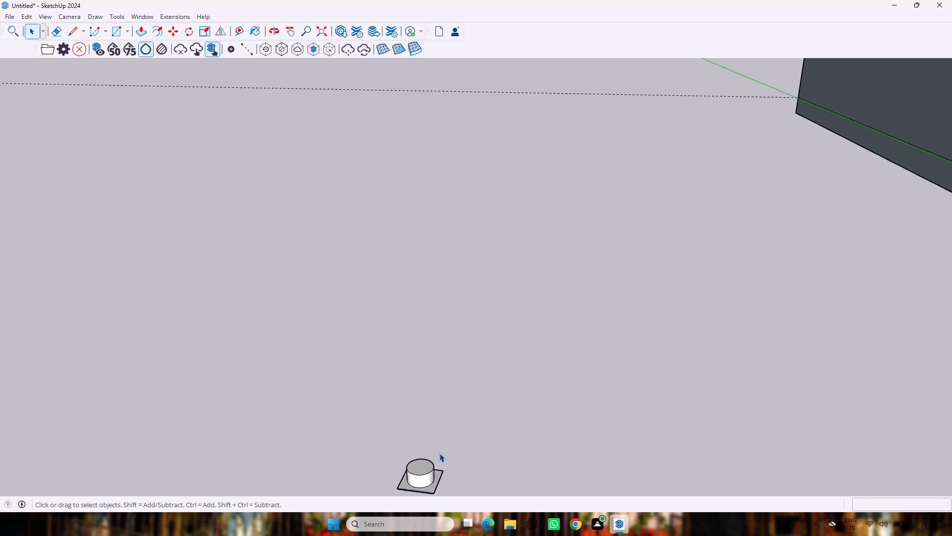
pyautogui.scroll(-11, 439, 453)
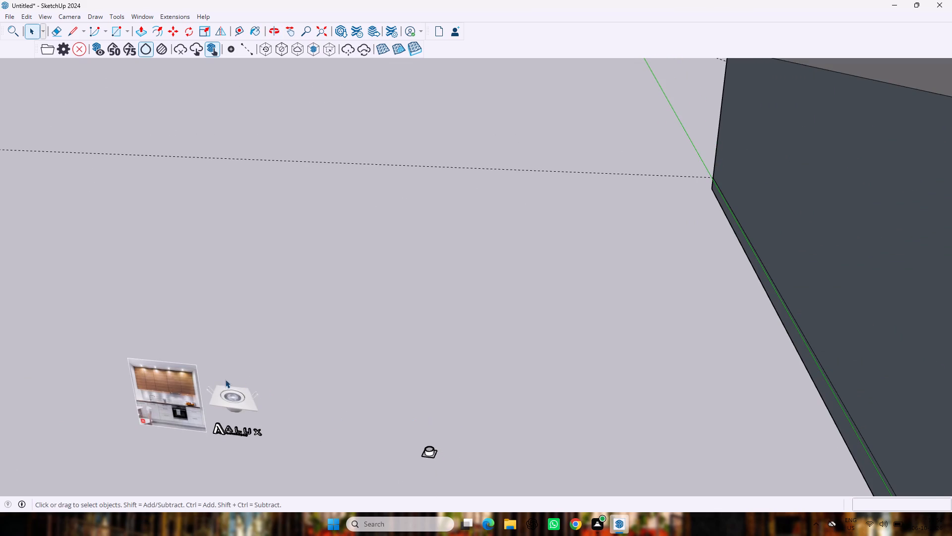
pyautogui.scroll(1, 223, 432)
pyautogui.moveTo(223, 432); pyautogui.dragTo(305, 254, button='middle')
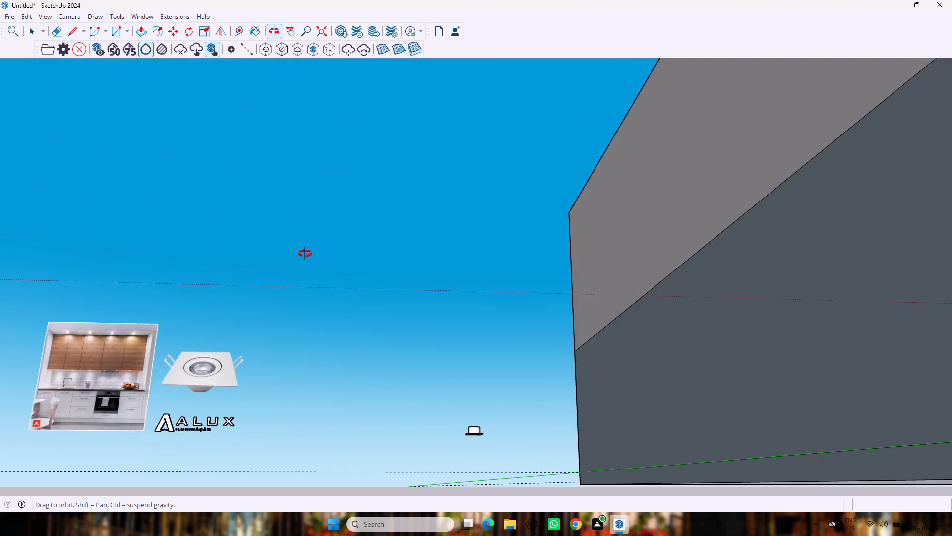
pyautogui.moveTo(305, 254); pyautogui.dragTo(279, 341, button='middle')
pyautogui.scroll(-3, 273, 339)
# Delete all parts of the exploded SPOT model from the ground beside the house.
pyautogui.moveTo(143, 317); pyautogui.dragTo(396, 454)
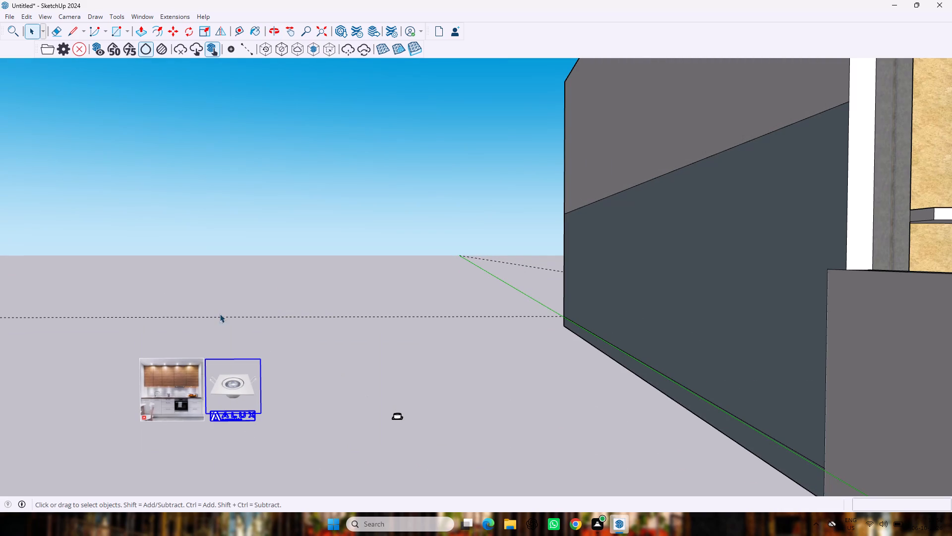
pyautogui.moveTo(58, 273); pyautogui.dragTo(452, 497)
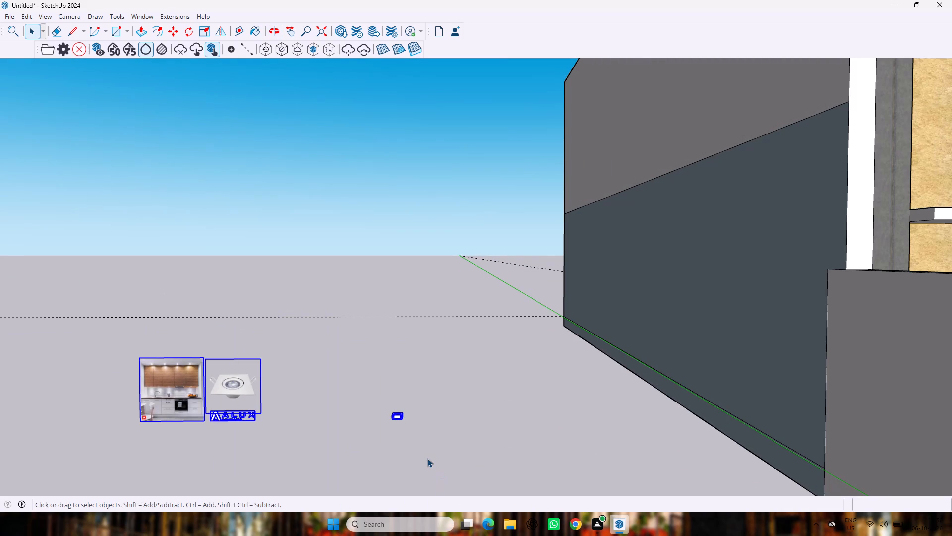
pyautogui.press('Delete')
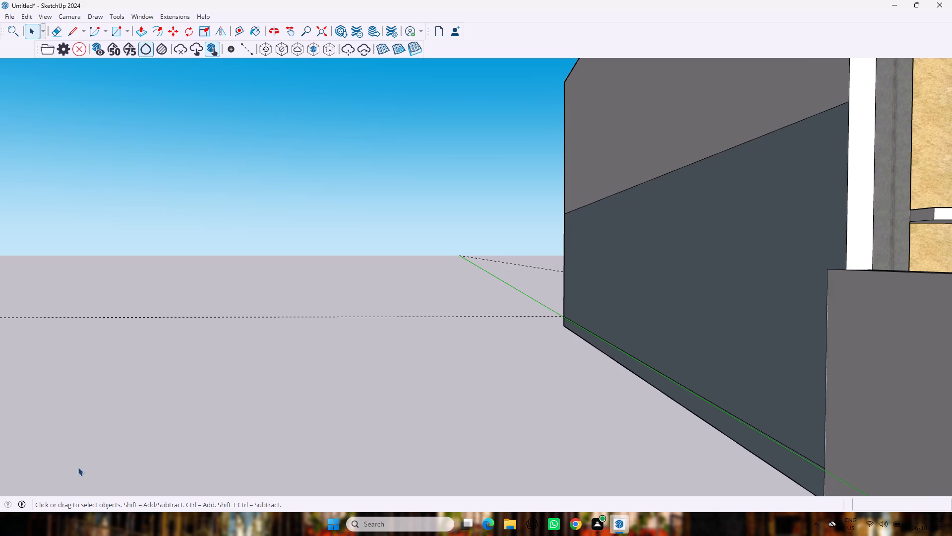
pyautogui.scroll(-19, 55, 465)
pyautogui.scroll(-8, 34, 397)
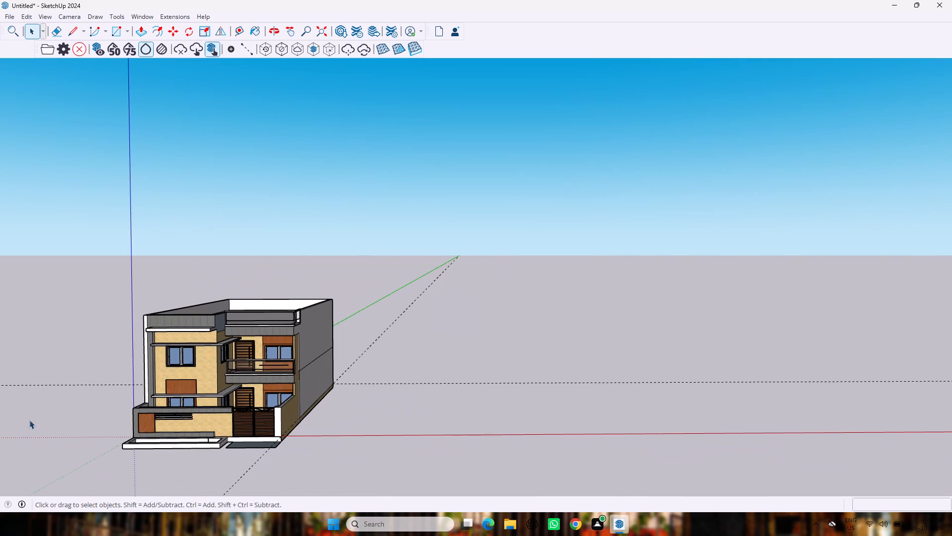
# Examine the front facade and boundary wall of the house from several angles.
pyautogui.moveTo(24, 429); pyautogui.dragTo(125, 437, button='middle')
pyautogui.scroll(8, 214, 475)
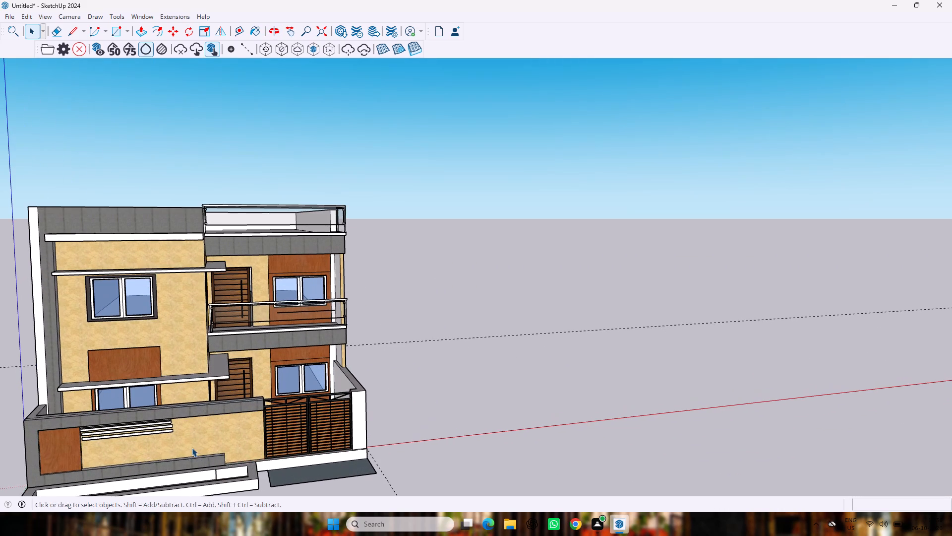
pyautogui.moveTo(192, 448); pyautogui.dragTo(212, 417, button='middle')
pyautogui.scroll(-7, 212, 417)
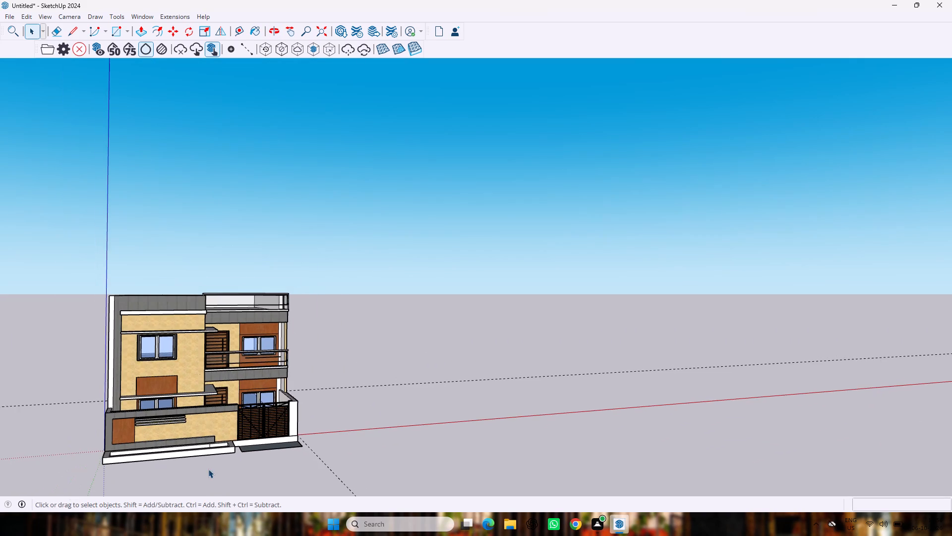
pyautogui.scroll(5, 208, 469)
pyautogui.moveTo(205, 452); pyautogui.dragTo(207, 476, button='middle')
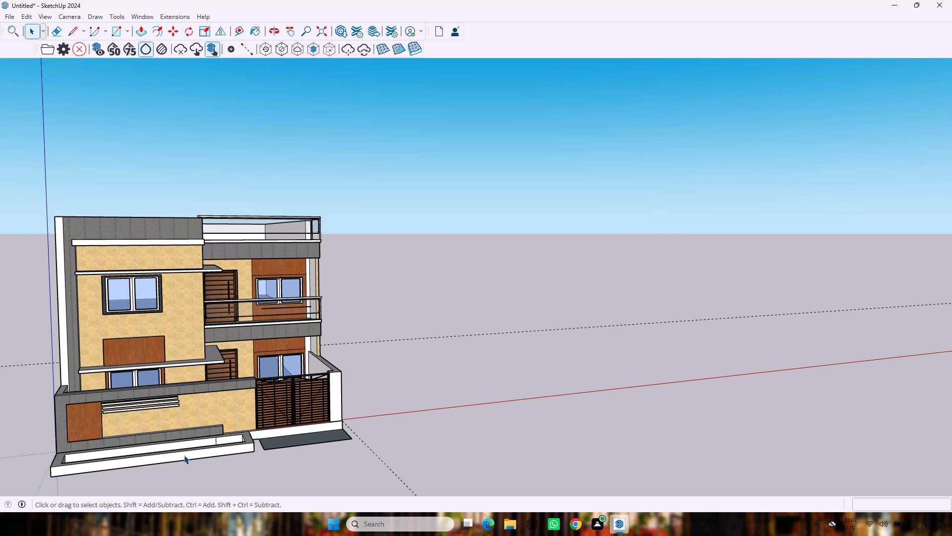
# Search 3D Warehouse for "palnts".
pyautogui.click(147, 20)
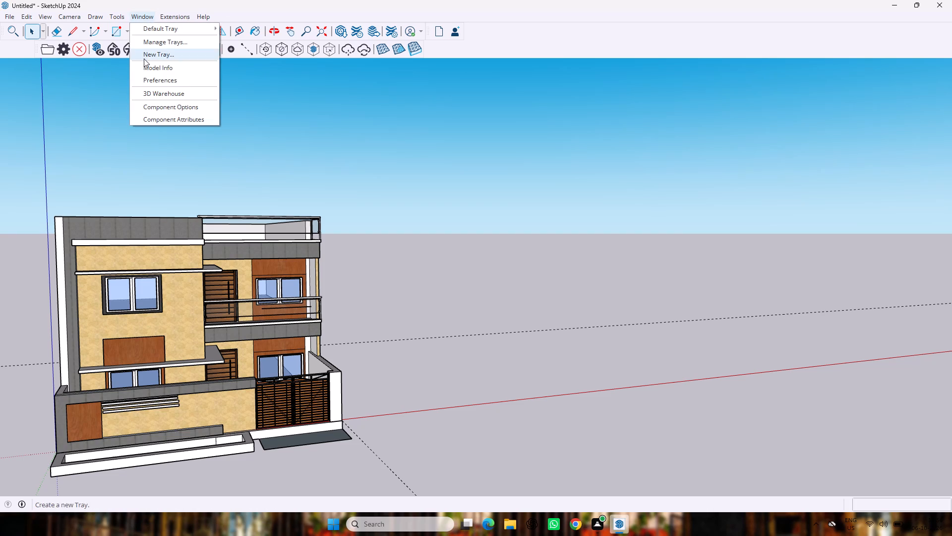
pyautogui.click(148, 90)
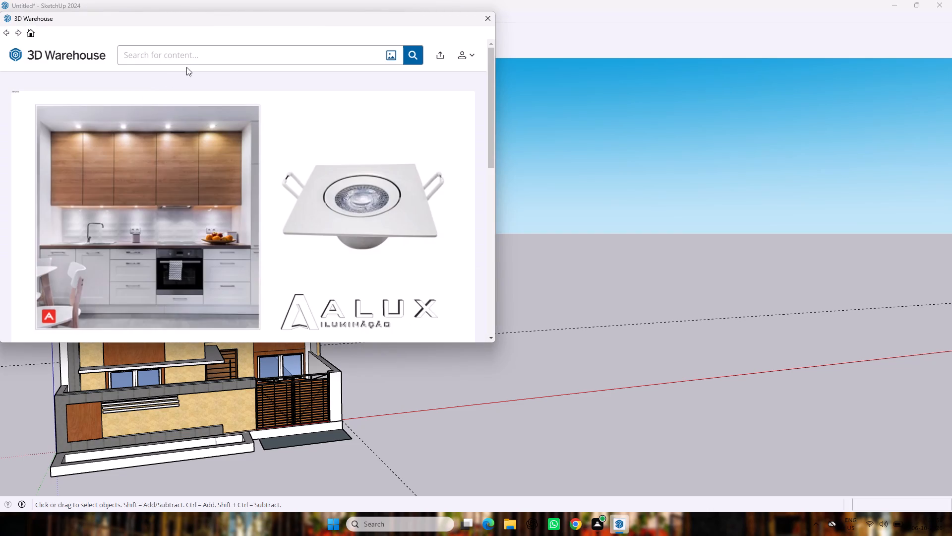
pyautogui.click(193, 54)
pyautogui.write('palnt')
pyautogui.write('er')
pyautogui.press('BackSpace')
pyautogui.press('BackSpace')
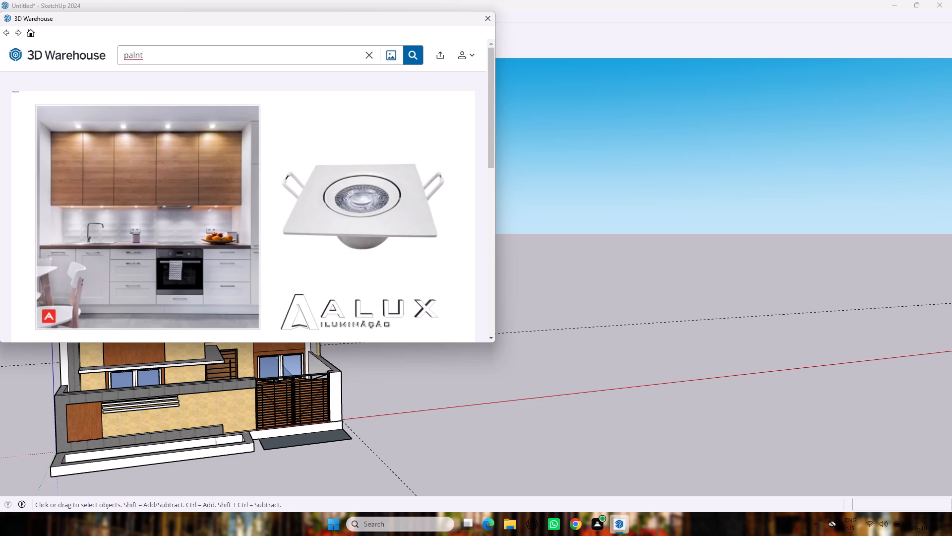
pyautogui.press('s')
pyautogui.press('Return')
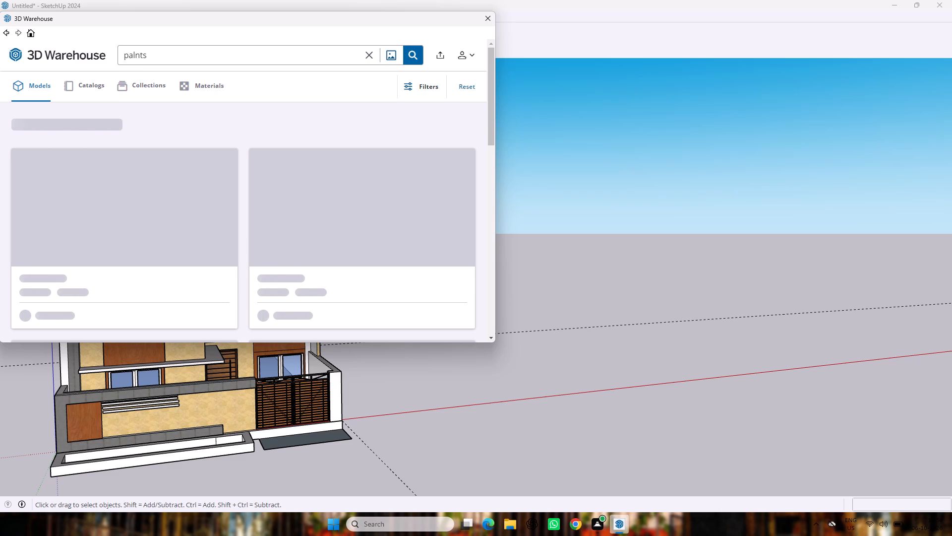
# Browse the found models and open the broad-leaved palnt model with a white pot on a wooden stand.
pyautogui.scroll(-1, 136, 138)
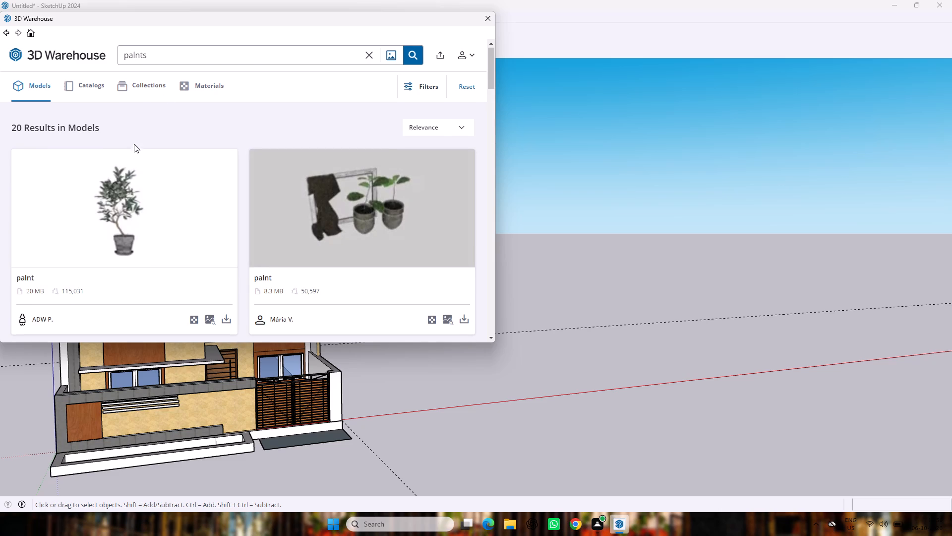
pyautogui.scroll(-4, 134, 144)
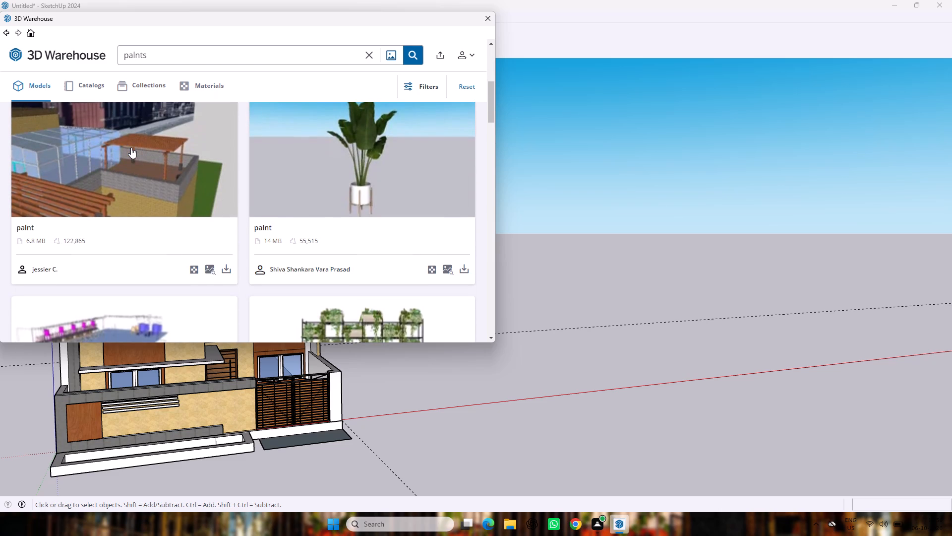
pyautogui.scroll(-3, 131, 147)
pyautogui.scroll(3, 129, 146)
pyautogui.click(367, 183)
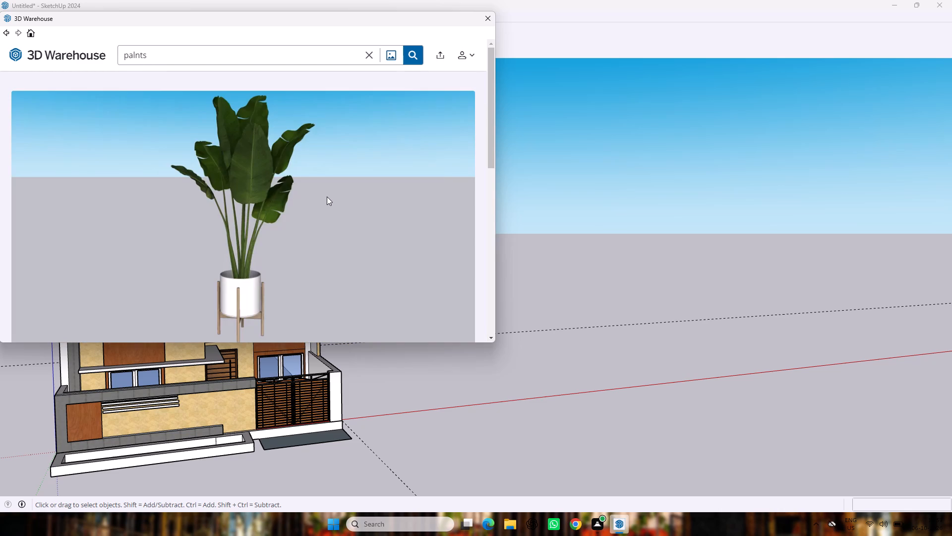
# Download the potted plant directly into the current model and place it on the ground beside the gate.
pyautogui.scroll(-2, 327, 199)
pyautogui.scroll(-3, 290, 230)
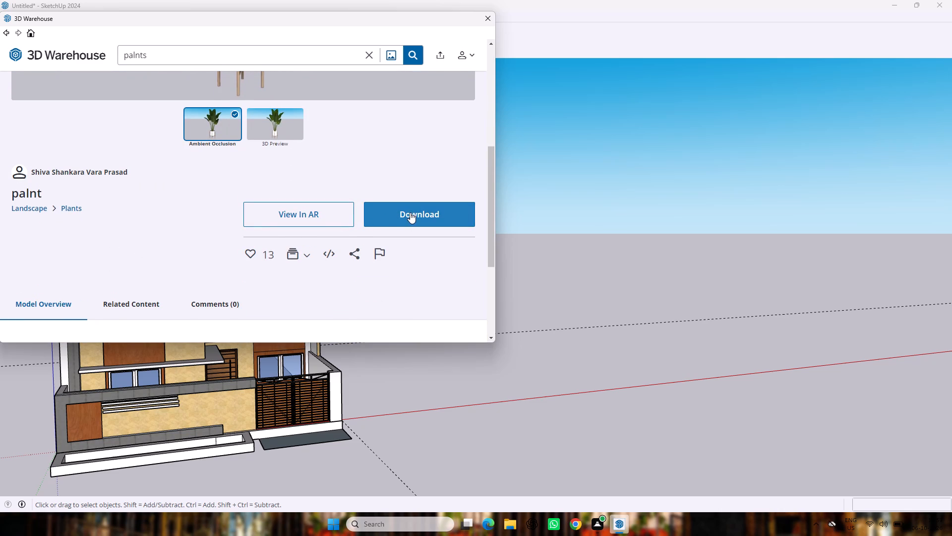
pyautogui.scroll(-4, 410, 212)
pyautogui.scroll(3, 407, 201)
pyautogui.click(407, 192)
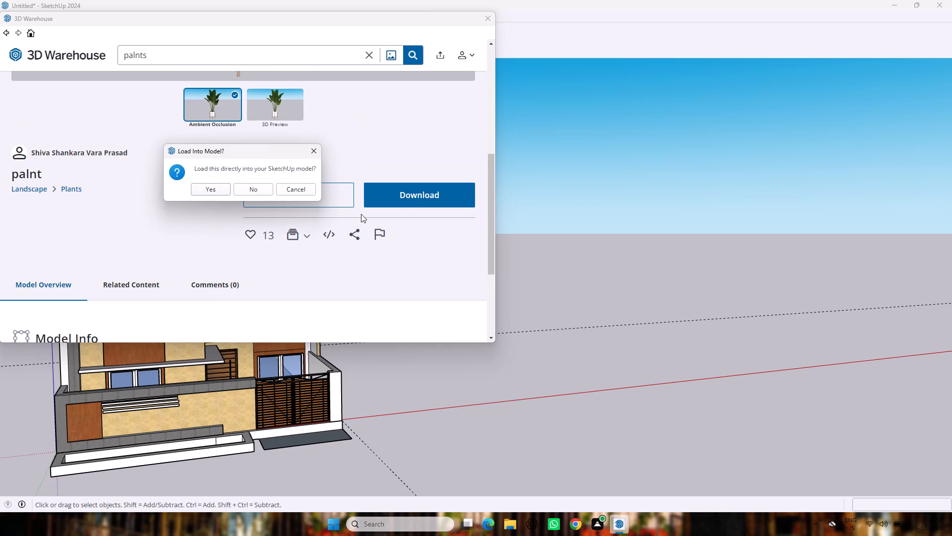
pyautogui.click(205, 192)
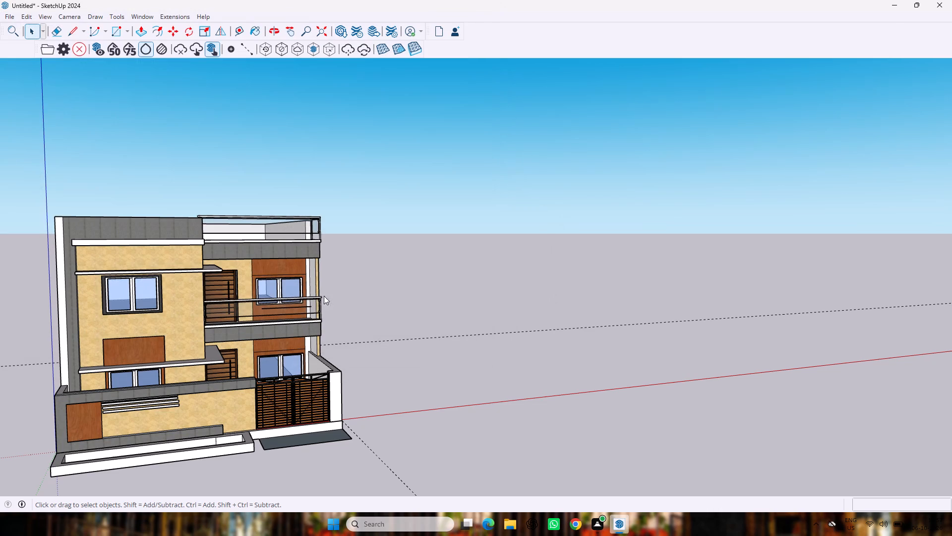
pyautogui.scroll(-3, 380, 376)
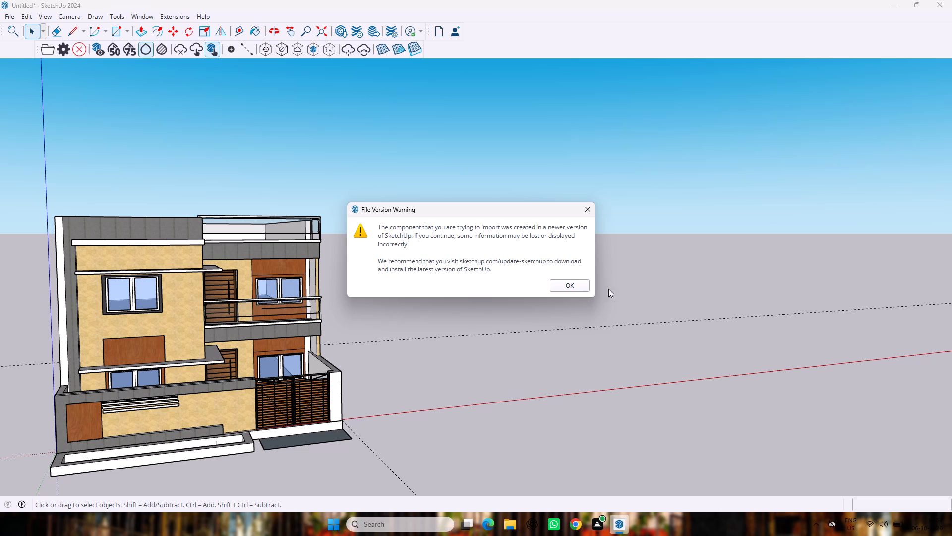
pyautogui.click(573, 286)
pyautogui.scroll(-6, 496, 306)
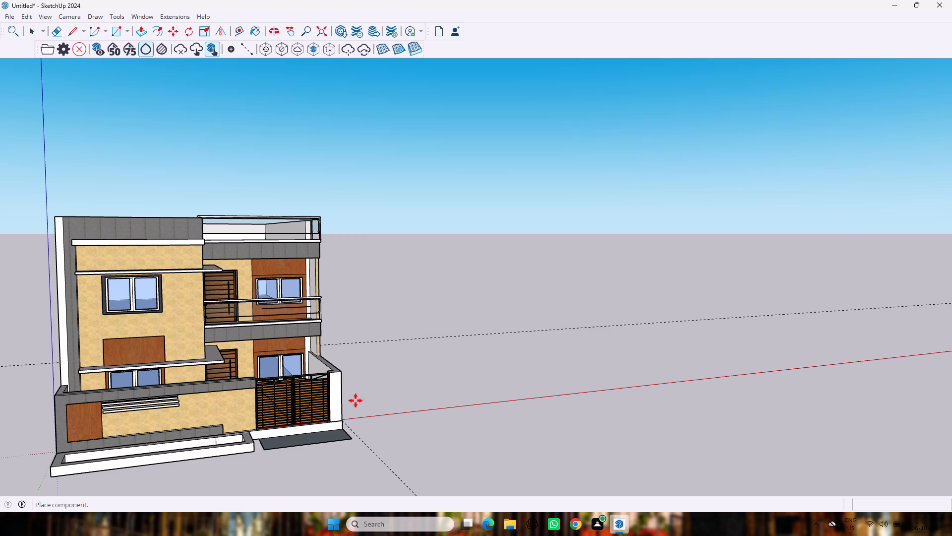
pyautogui.scroll(-3, 417, 384)
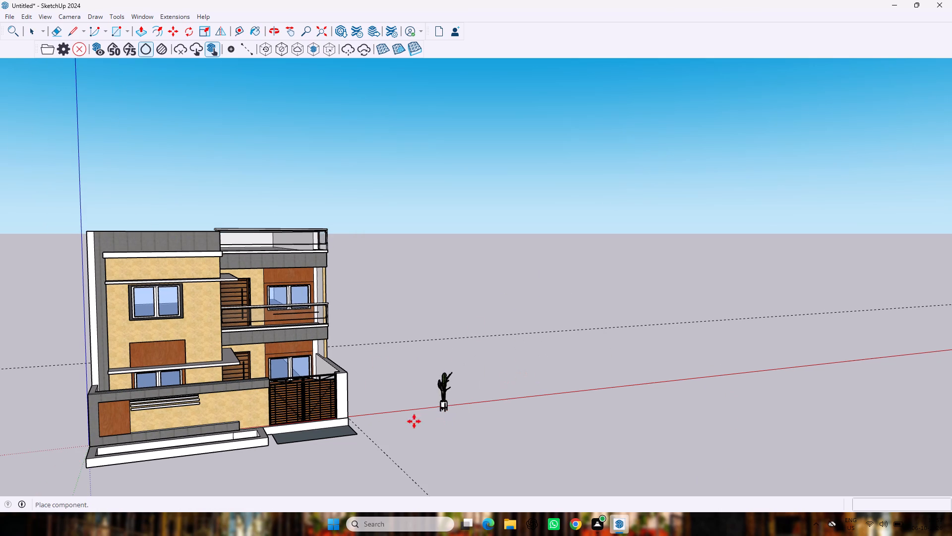
pyautogui.click(407, 436)
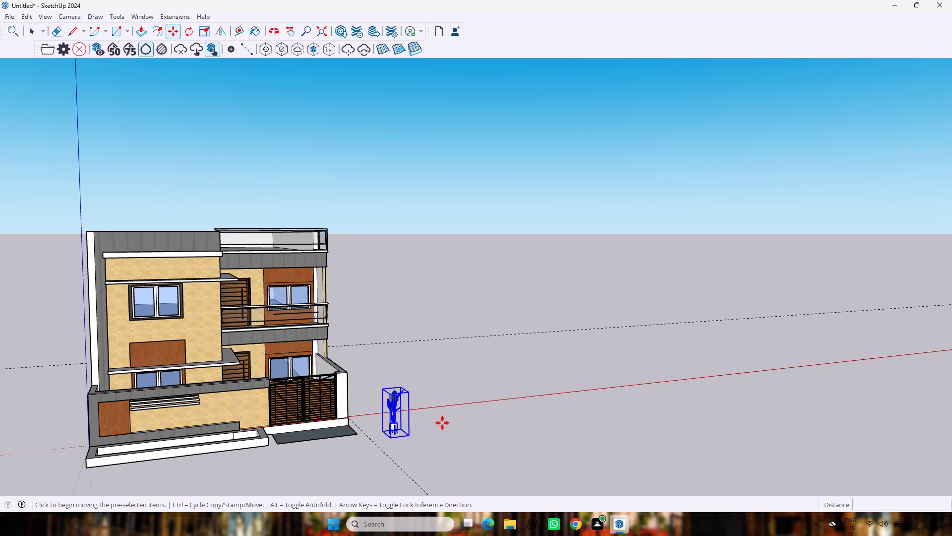
pyautogui.press('space')
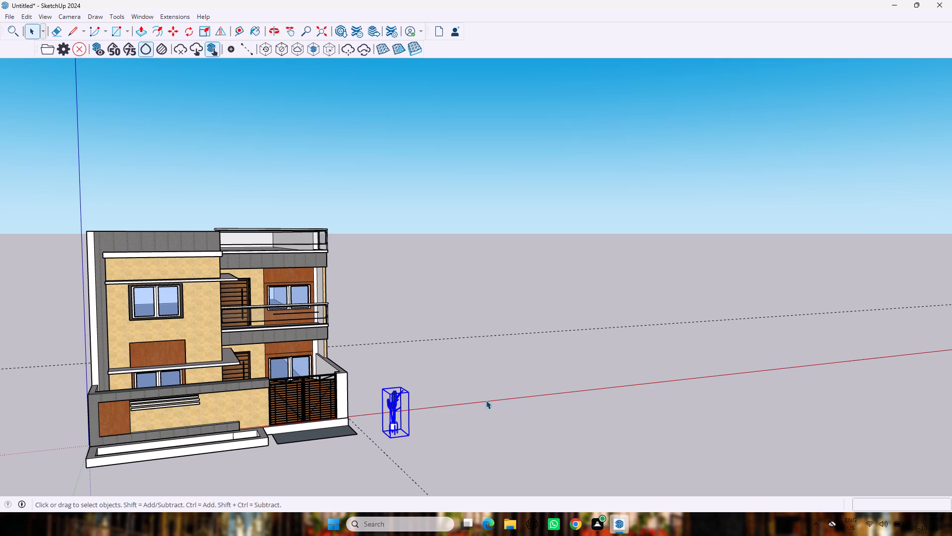
# Explode the placed potted plant component into its separate parts.
pyautogui.scroll(4, 367, 431)
pyautogui.scroll(-3, 409, 437)
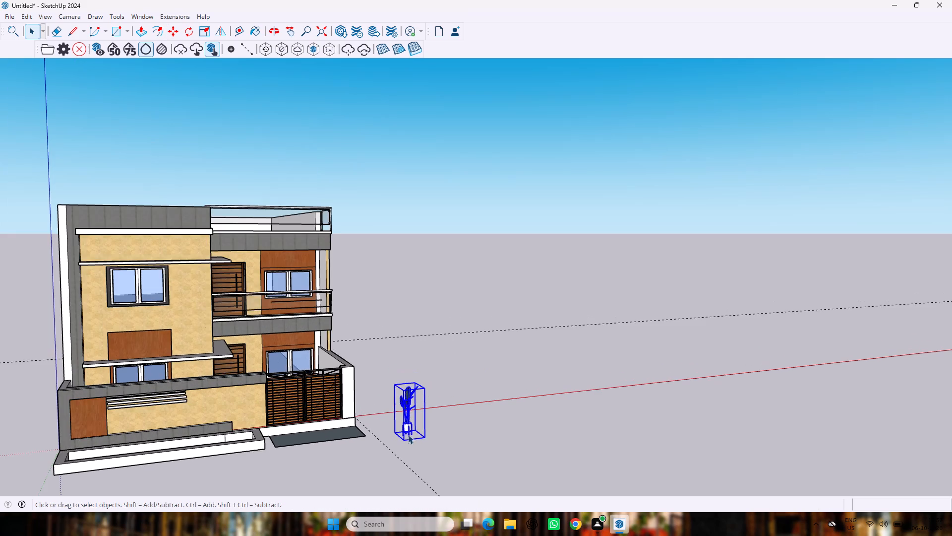
pyautogui.scroll(10, 419, 442)
pyautogui.rightClick(404, 397)
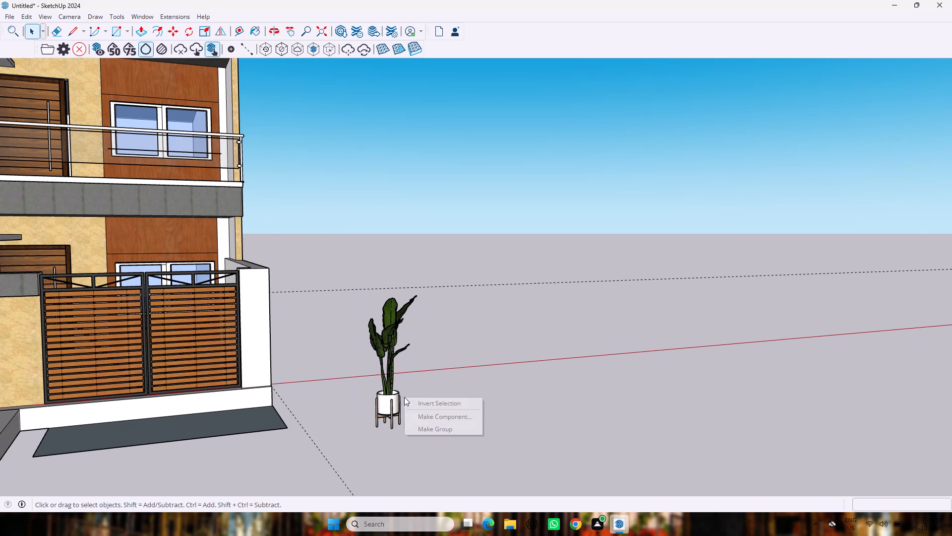
pyautogui.click(396, 397)
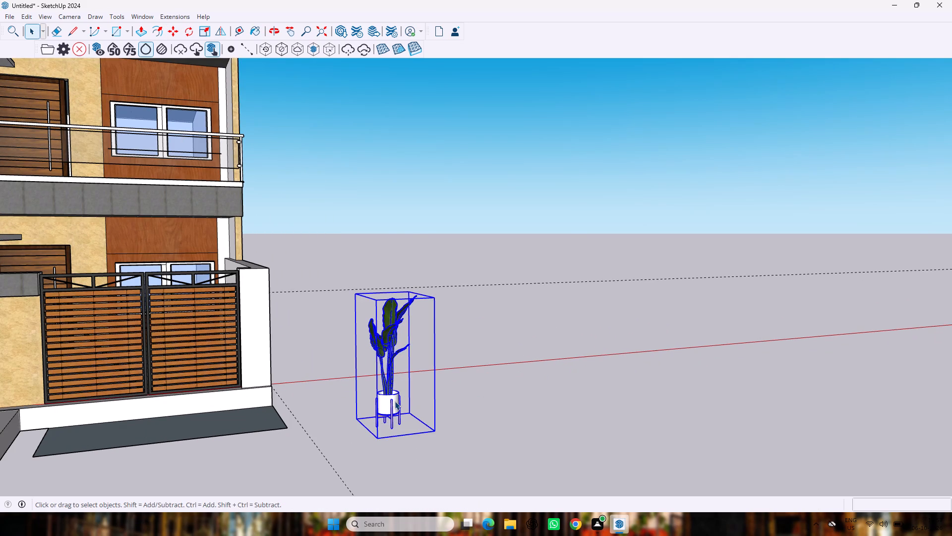
pyautogui.rightClick(395, 401)
pyautogui.click(452, 213)
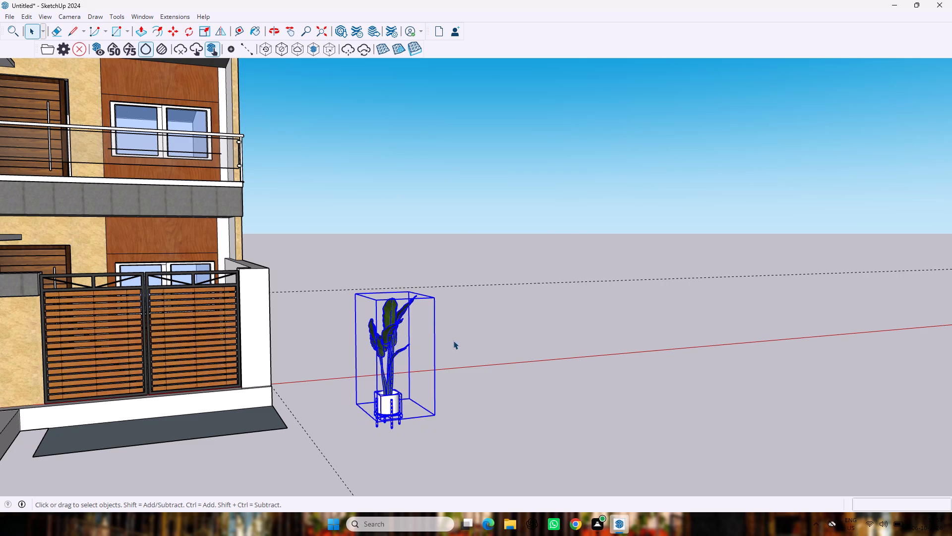
pyautogui.press('space')
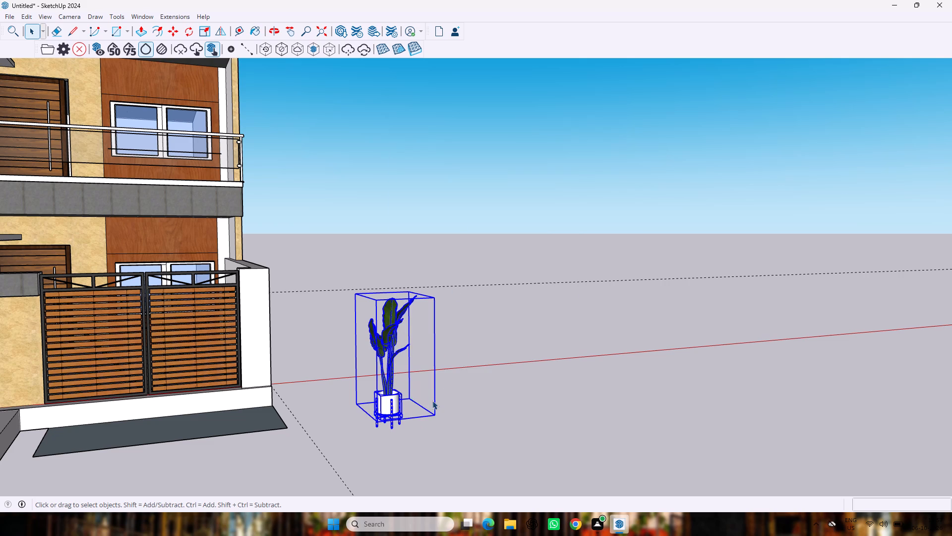
pyautogui.click(432, 401)
# Delete the white outer pot of the exploded plant.
pyautogui.click(392, 401)
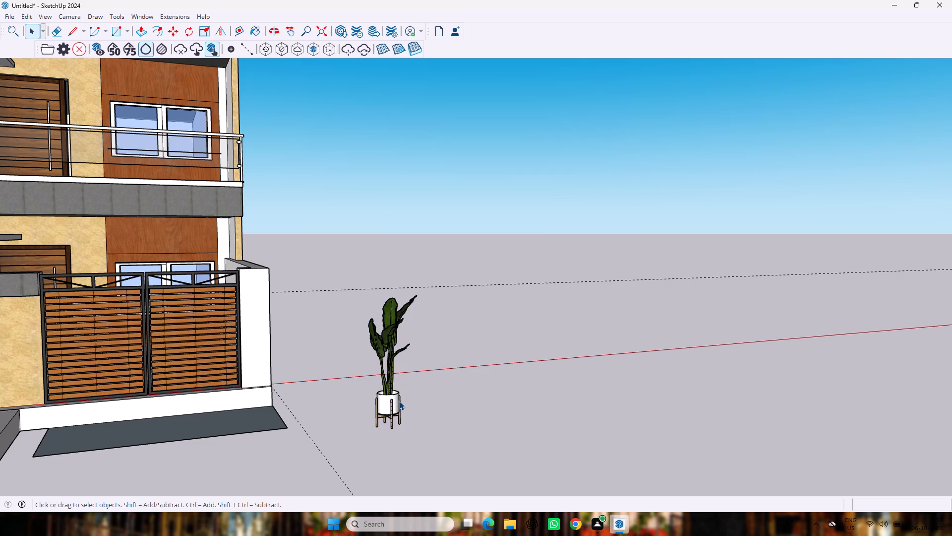
pyautogui.scroll(8, 399, 401)
pyautogui.doubleClick(397, 399)
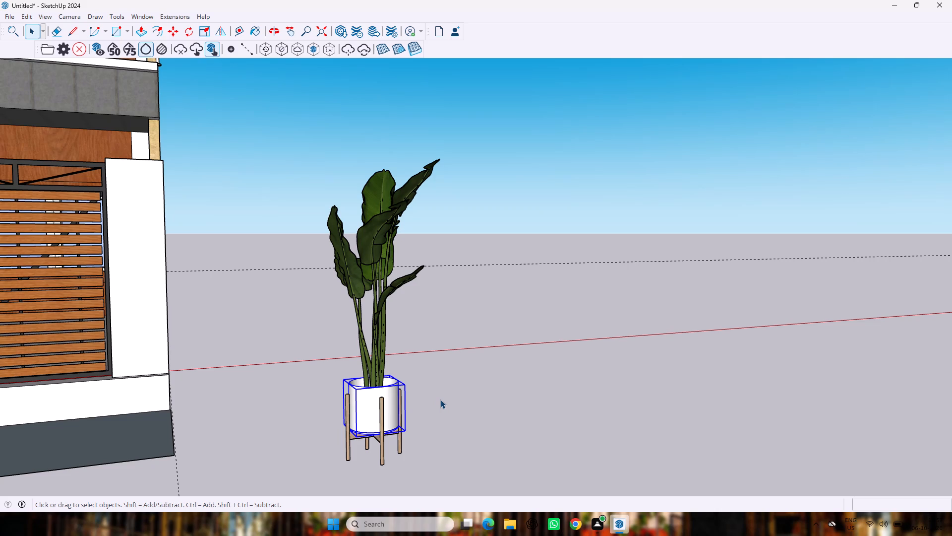
pyautogui.press('Delete')
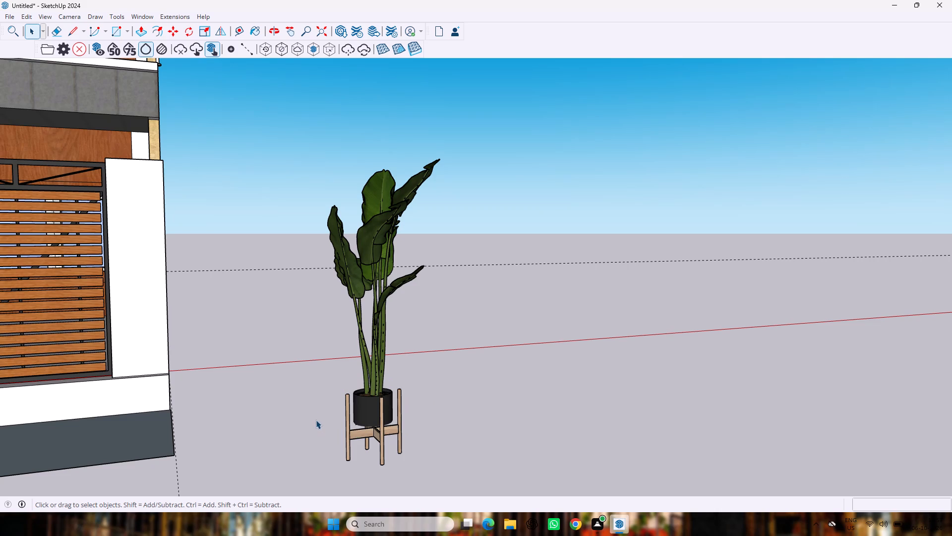
# Delete the wooden cross brace beneath the plant's black inner pot.
pyautogui.moveTo(316, 420); pyautogui.dragTo(388, 444)
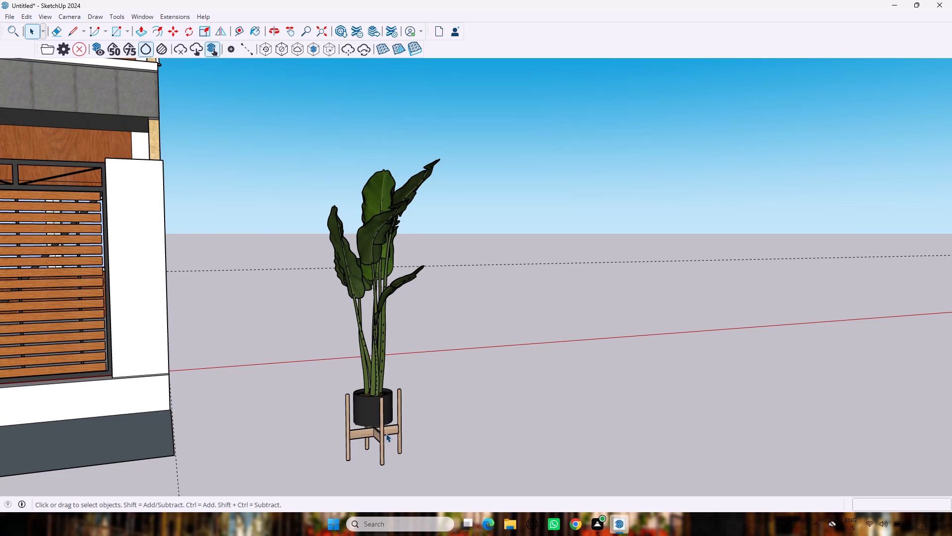
pyautogui.doubleClick(386, 431)
pyautogui.click(396, 429)
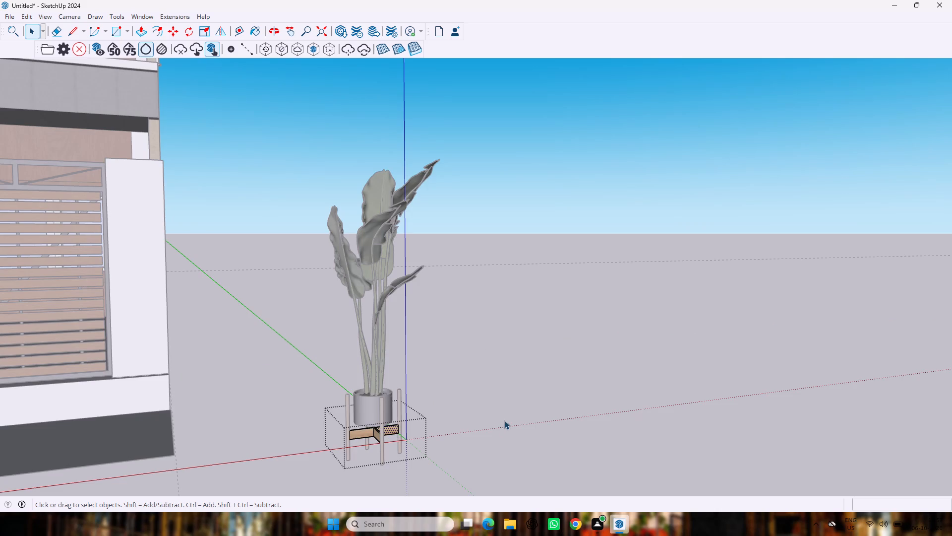
pyautogui.click(503, 419)
pyautogui.click(390, 425)
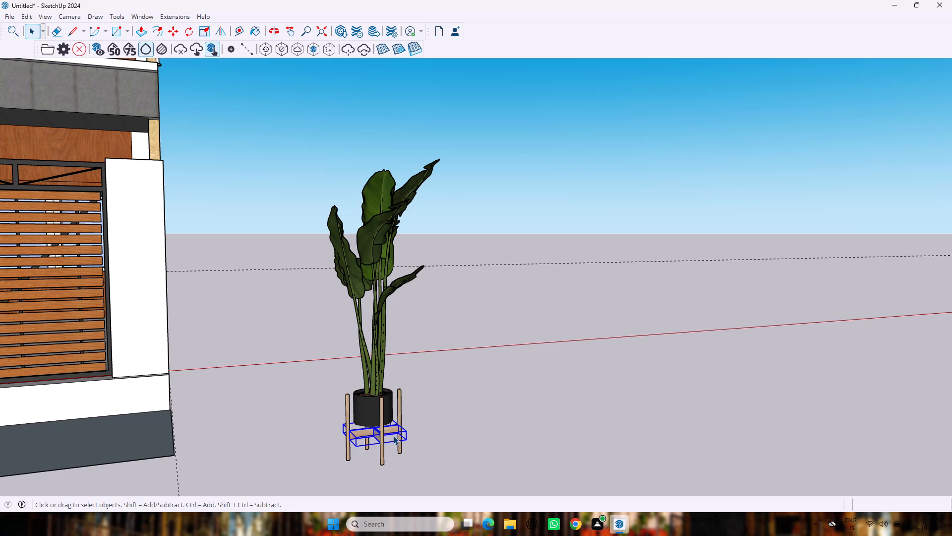
pyautogui.press('Delete')
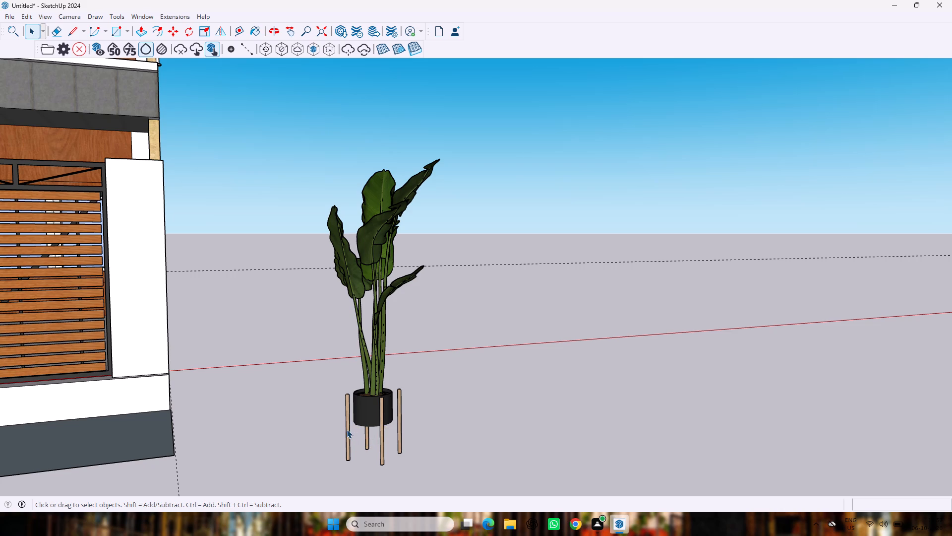
# Delete the four wooden legs of the stand around the plant's black inner pot.
pyautogui.click(347, 429)
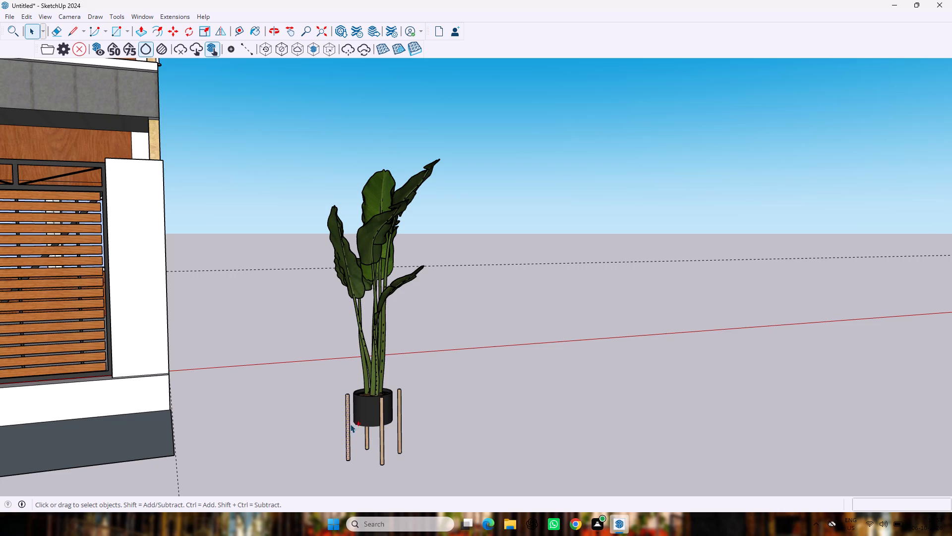
pyautogui.keyDown('ctrl'); pyautogui.click(343, 425); pyautogui.keyUp('ctrl')
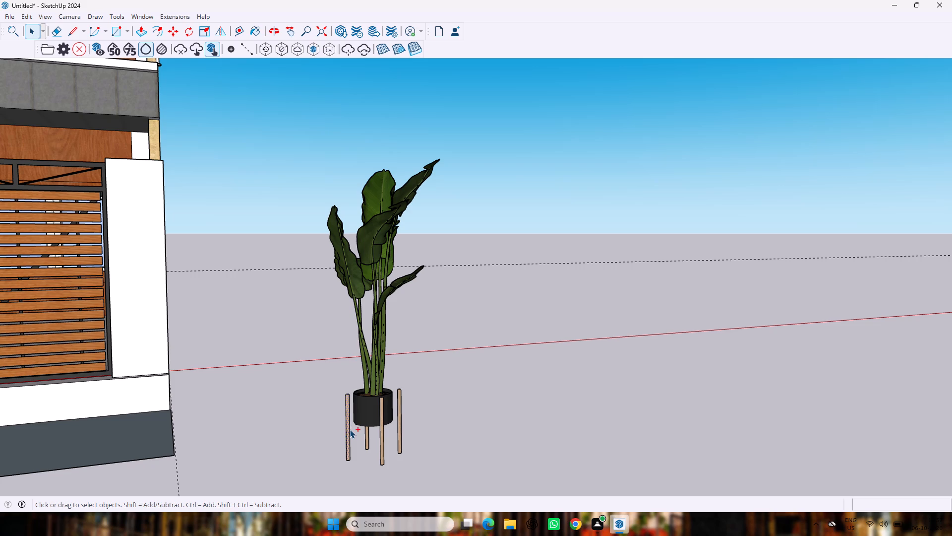
pyautogui.keyDown('ctrl'); pyautogui.doubleClick(350, 429); pyautogui.keyUp('ctrl')
pyautogui.keyDown('ctrl'); pyautogui.tripleClick(347, 426); pyautogui.keyUp('ctrl')
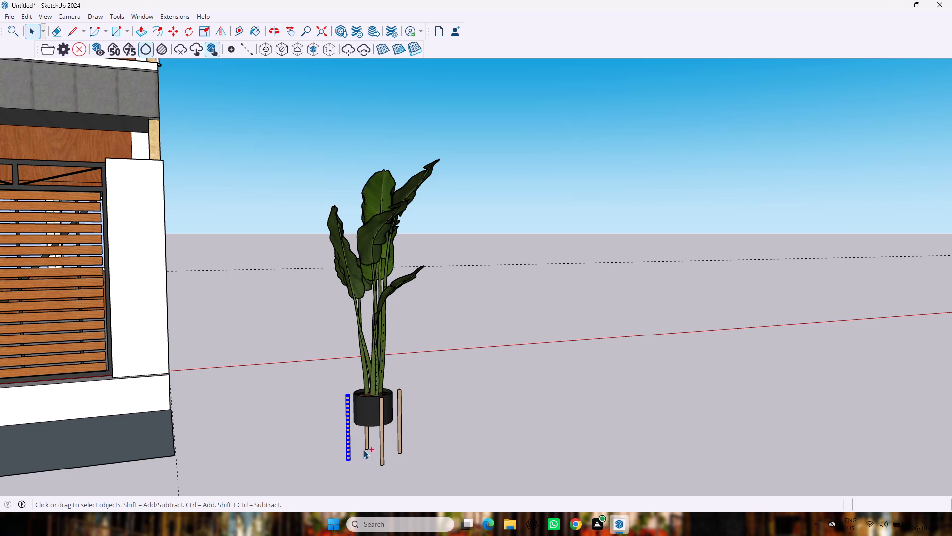
pyautogui.keyDown('ctrl'); pyautogui.tripleClick(366, 440); pyautogui.keyUp('ctrl')
pyautogui.keyDown('ctrl'); pyautogui.click(368, 436); pyautogui.keyUp('ctrl')
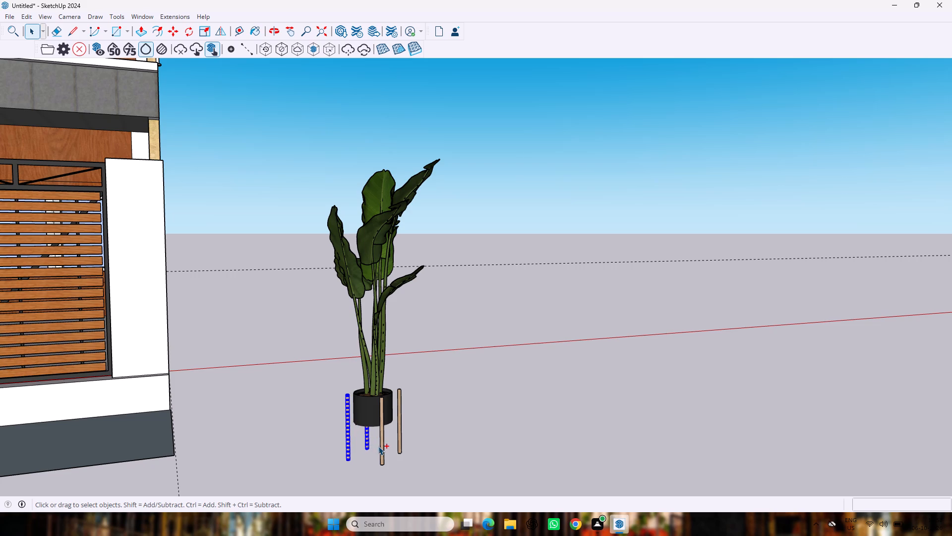
pyautogui.keyDown('ctrl'); pyautogui.click(380, 450); pyautogui.keyUp('ctrl')
pyautogui.keyDown('ctrl'); pyautogui.doubleClick(380, 450); pyautogui.keyUp('ctrl')
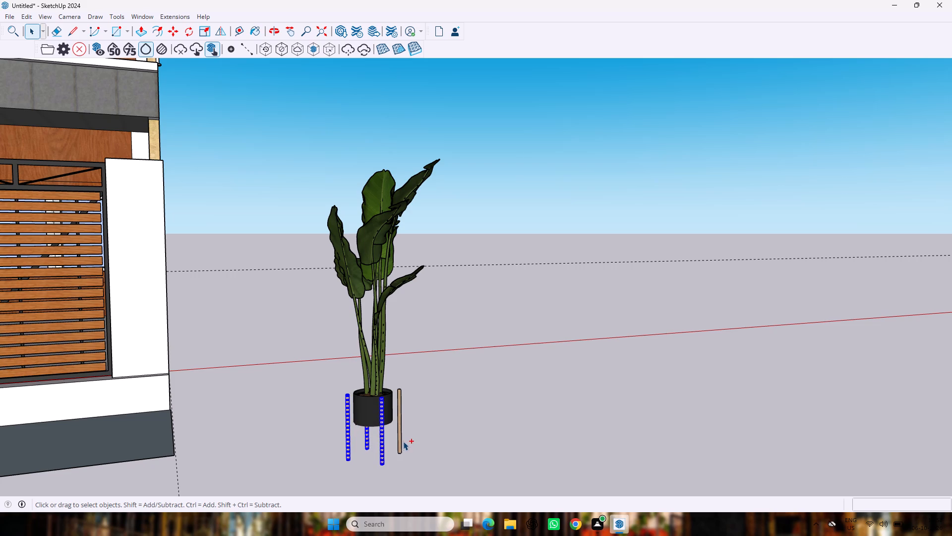
pyautogui.keyDown('ctrl'); pyautogui.click(399, 441); pyautogui.keyUp('ctrl')
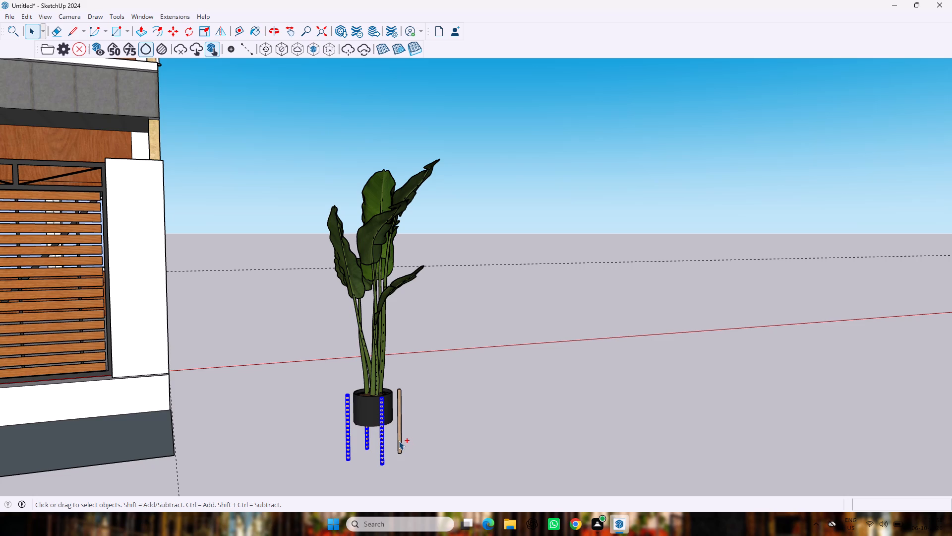
pyautogui.keyDown('ctrl'); pyautogui.tripleClick(398, 440); pyautogui.keyUp('ctrl')
pyautogui.keyDown('ctrl'); pyautogui.click(397, 440); pyautogui.keyUp('ctrl')
pyautogui.press('Delete')
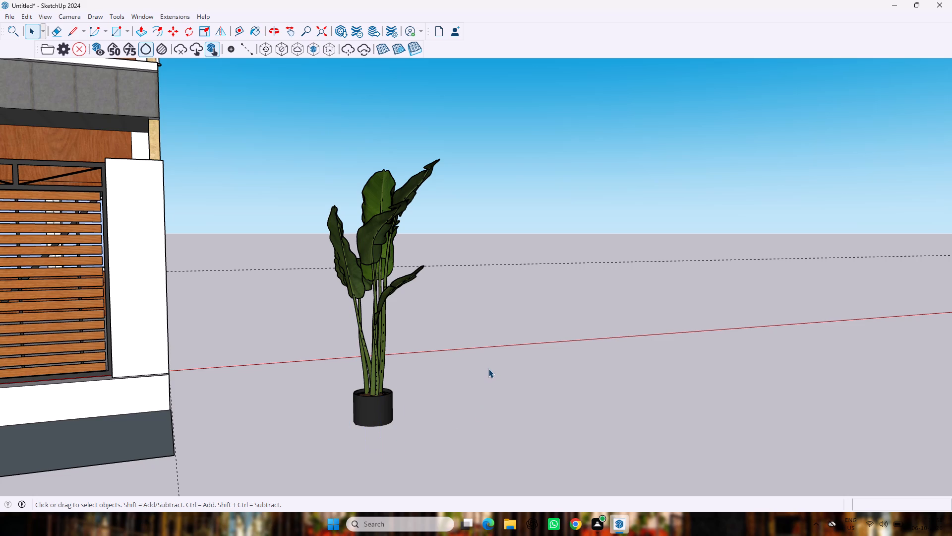
# Move the potted plant from beside the gate to the long planter, in front of the boundary wall's wood panel.
pyautogui.click(383, 403)
pyautogui.click(380, 403)
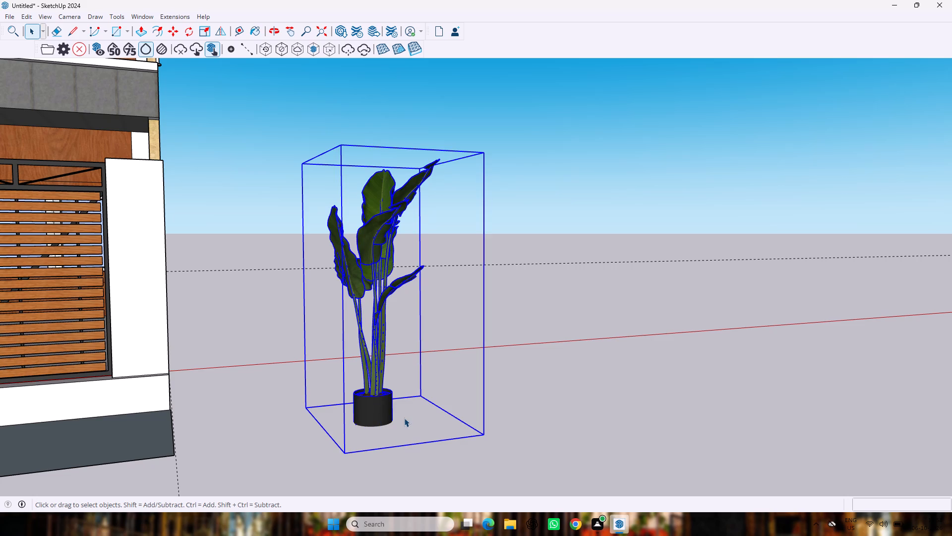
pyautogui.press('m')
pyautogui.scroll(-9, 364, 419)
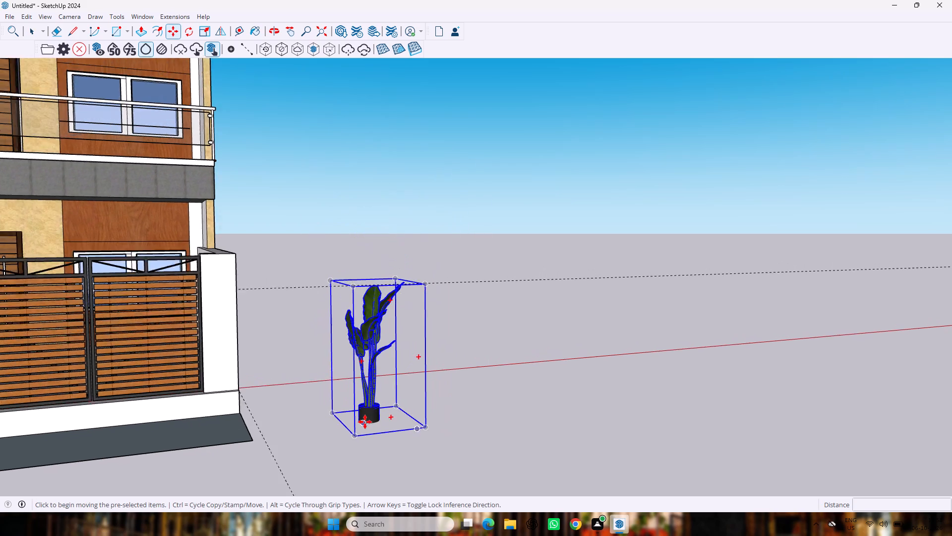
pyautogui.scroll(-15, 365, 423)
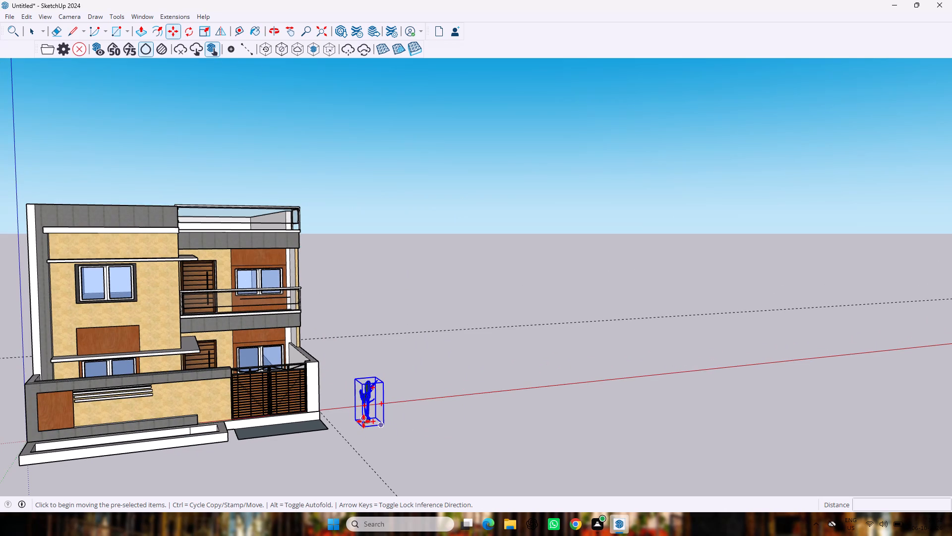
pyautogui.moveTo(363, 421); pyautogui.dragTo(61, 446)
# Shift the potted plant along the planter to its far end, away from the gate.
pyautogui.scroll(20, 67, 441)
pyautogui.scroll(1, 67, 441)
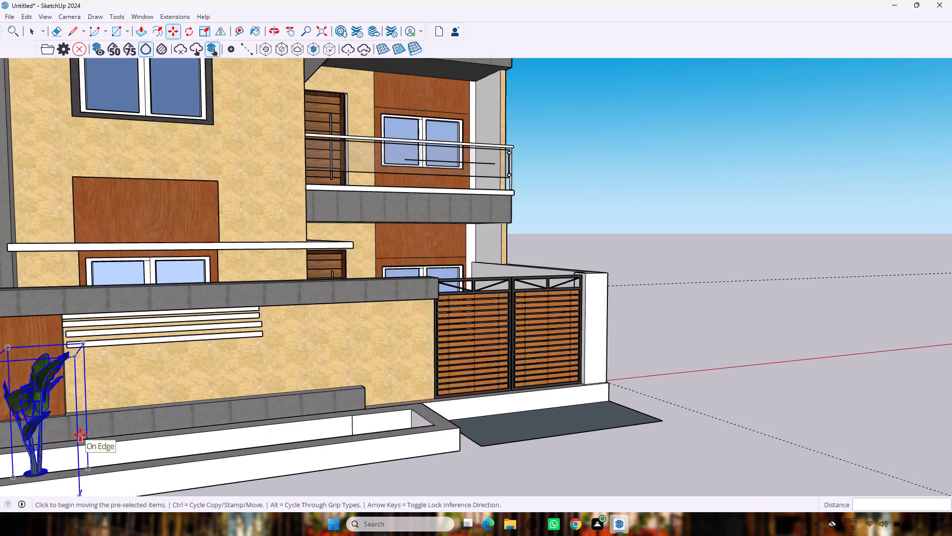
pyautogui.scroll(2, 80, 435)
pyautogui.scroll(-13, 80, 435)
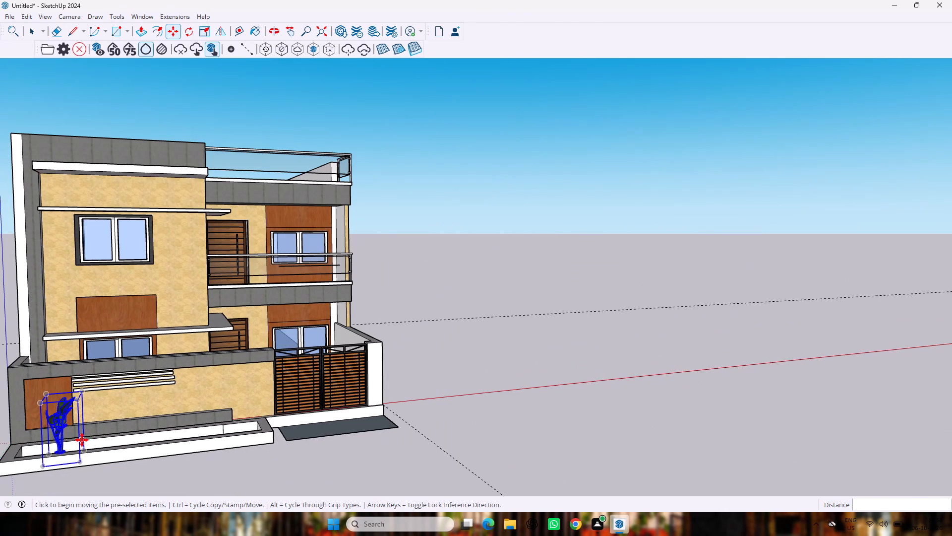
pyautogui.scroll(14, 78, 439)
pyautogui.scroll(-16, 78, 439)
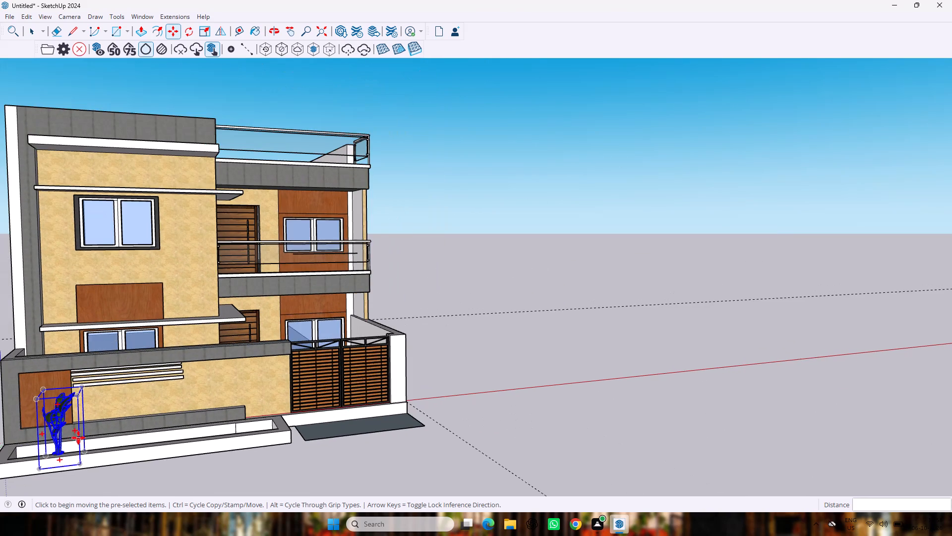
pyautogui.scroll(-2, 50, 436)
pyautogui.scroll(13, 13, 444)
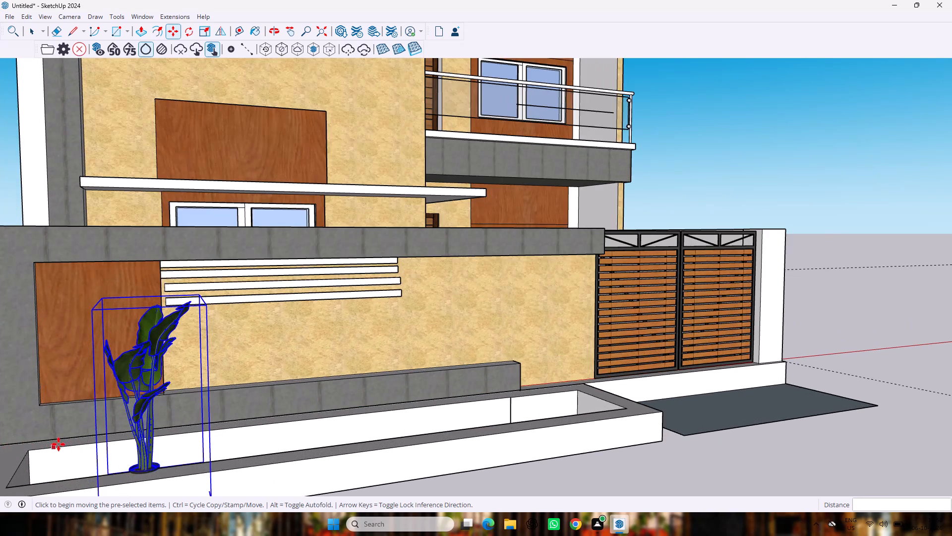
pyautogui.scroll(1, 59, 444)
pyautogui.moveTo(59, 444); pyautogui.dragTo(190, 482, button='middle')
pyautogui.scroll(-16, 190, 481)
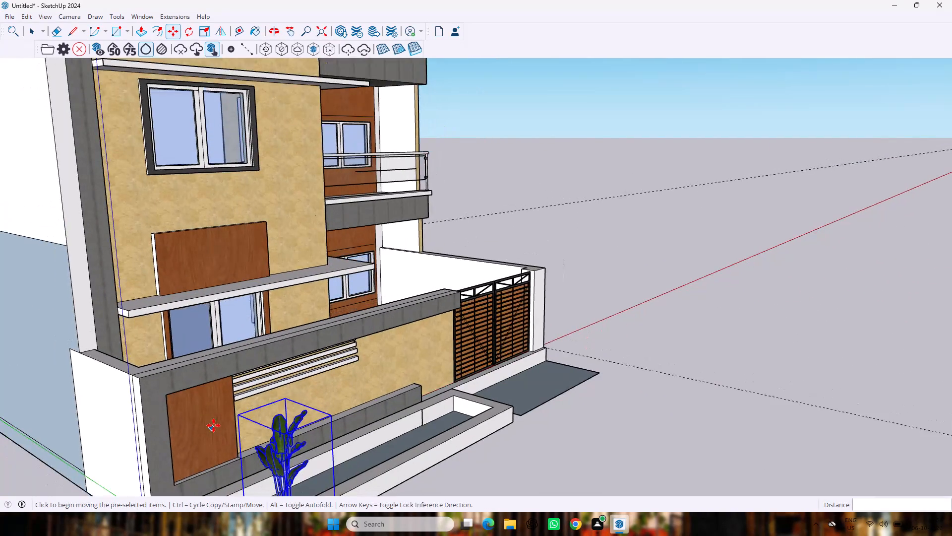
pyautogui.scroll(-14, 214, 425)
pyautogui.scroll(11, 233, 448)
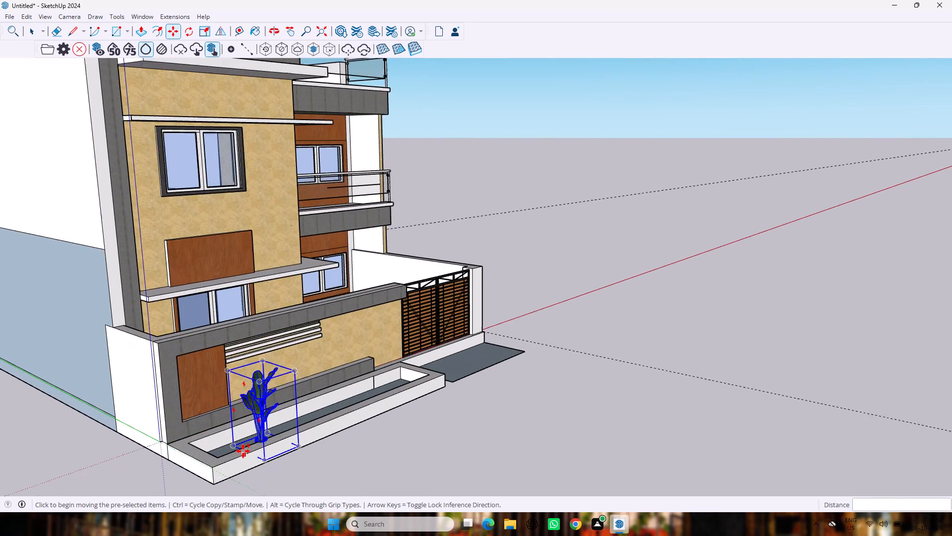
pyautogui.scroll(19, 243, 451)
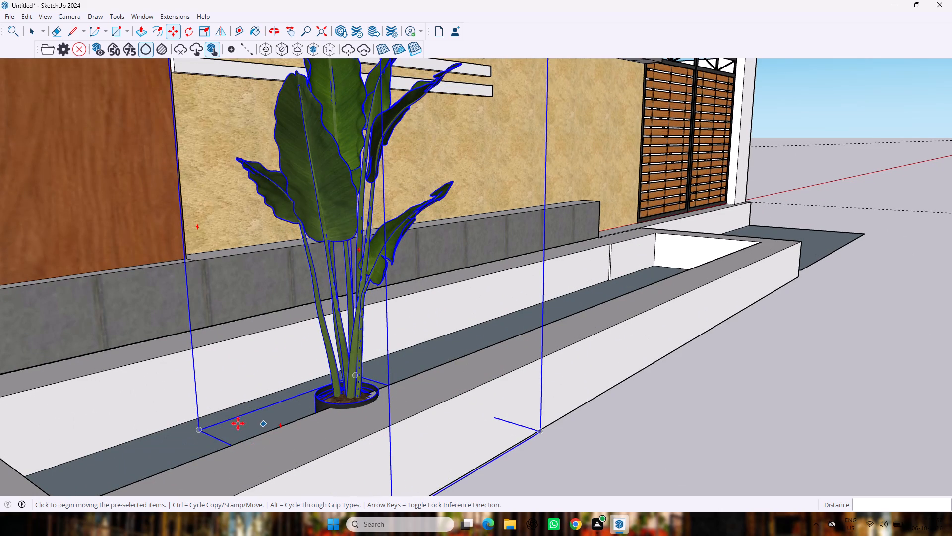
pyautogui.moveTo(198, 431); pyautogui.dragTo(160, 428)
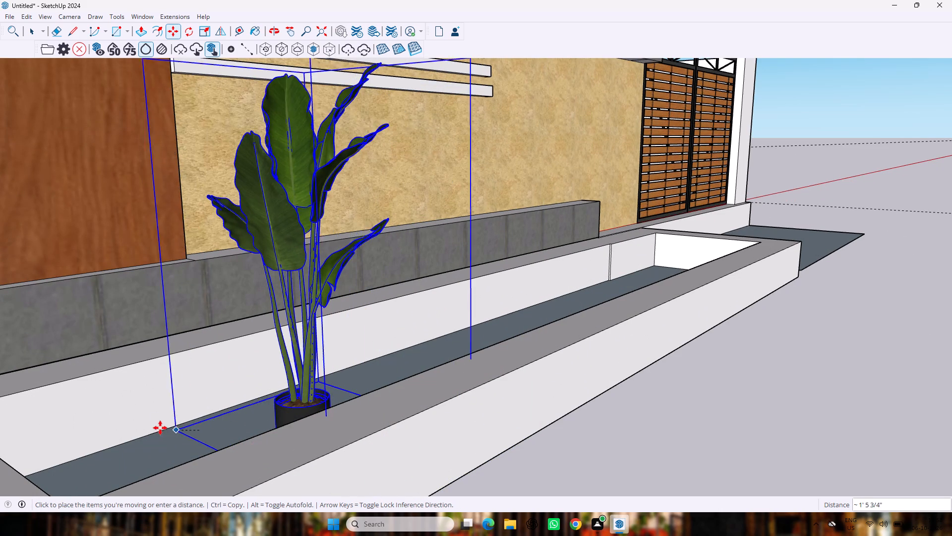
pyautogui.moveTo(160, 428); pyautogui.dragTo(0, 457)
# Nudge the potted plant so its black pot sits in the end corner of the planter trough.
pyautogui.scroll(-7, 0, 457)
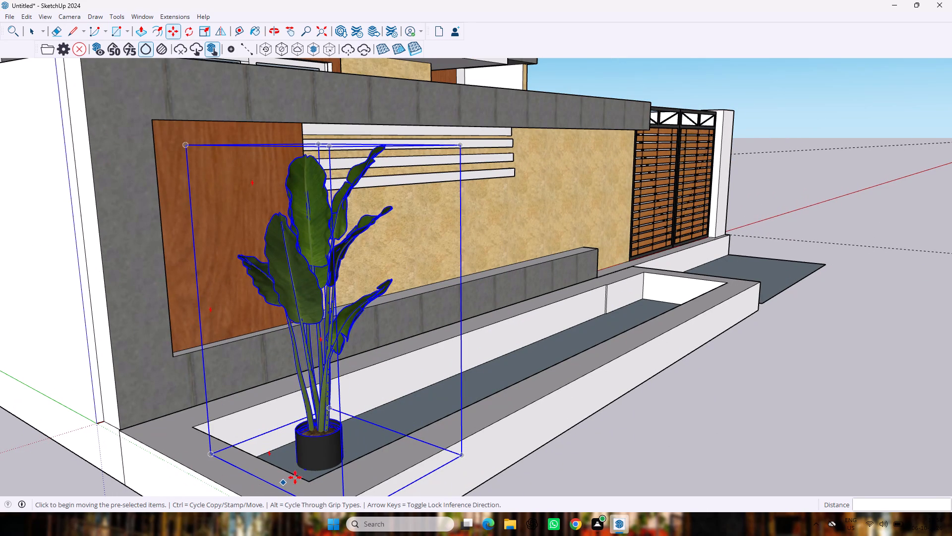
pyautogui.moveTo(306, 468); pyautogui.dragTo(298, 461)
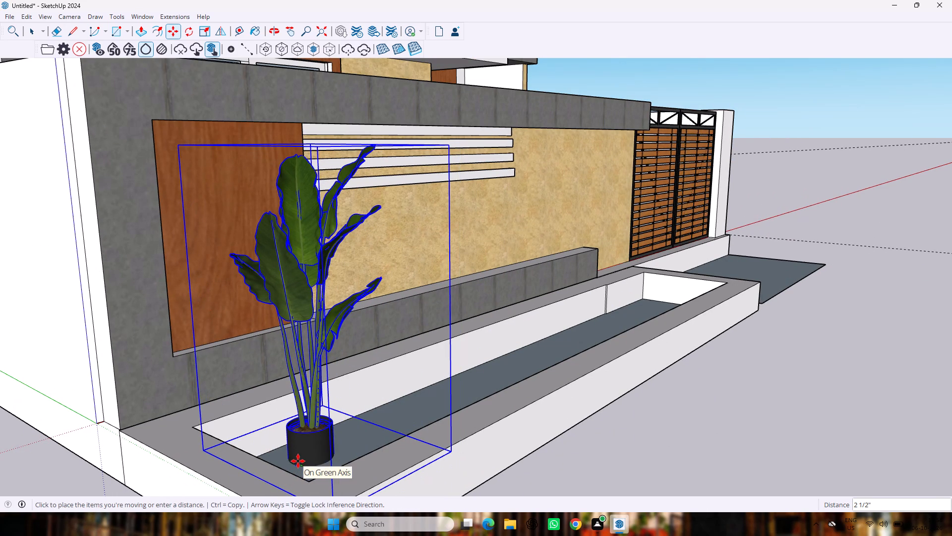
pyautogui.moveTo(298, 461); pyautogui.dragTo(299, 469)
pyautogui.scroll(9, 296, 465)
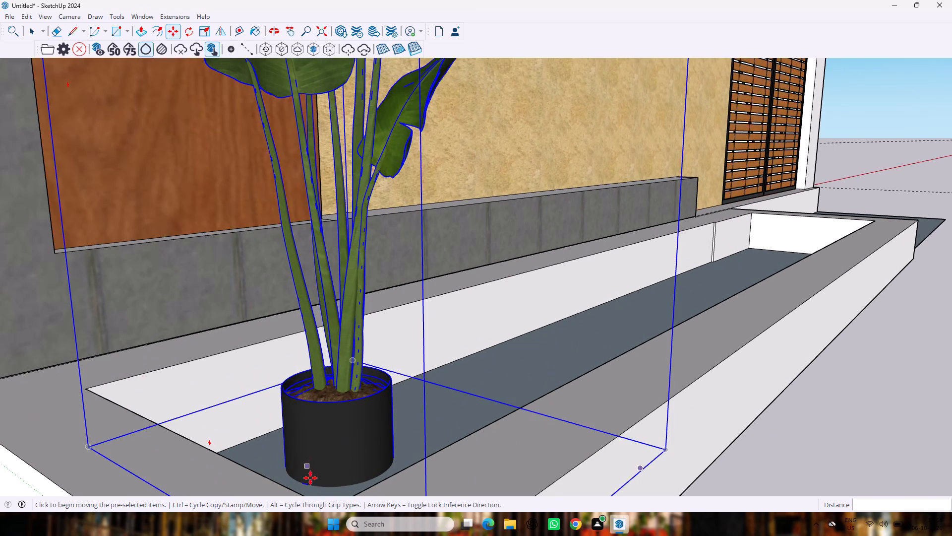
pyautogui.moveTo(308, 481); pyautogui.dragTo(302, 482)
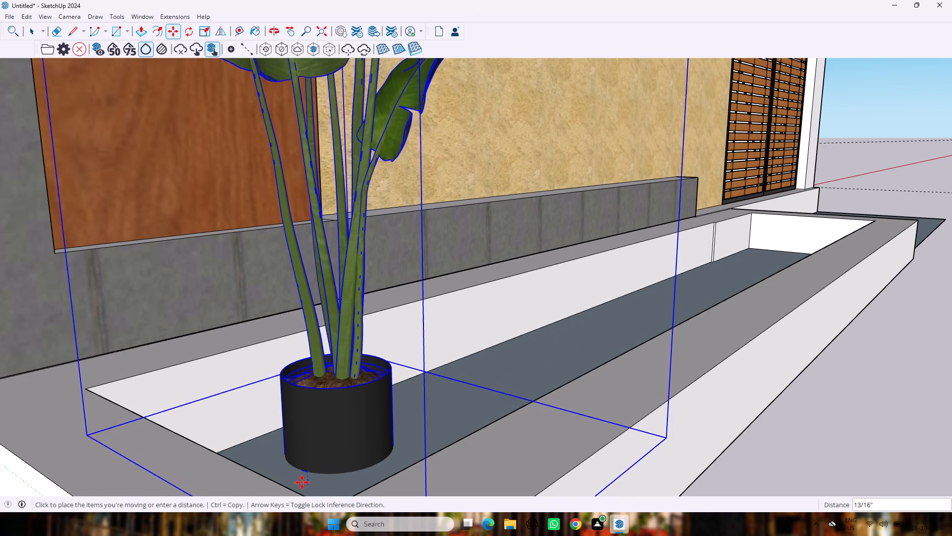
pyautogui.moveTo(302, 482); pyautogui.dragTo(296, 484)
pyautogui.scroll(-16, 302, 470)
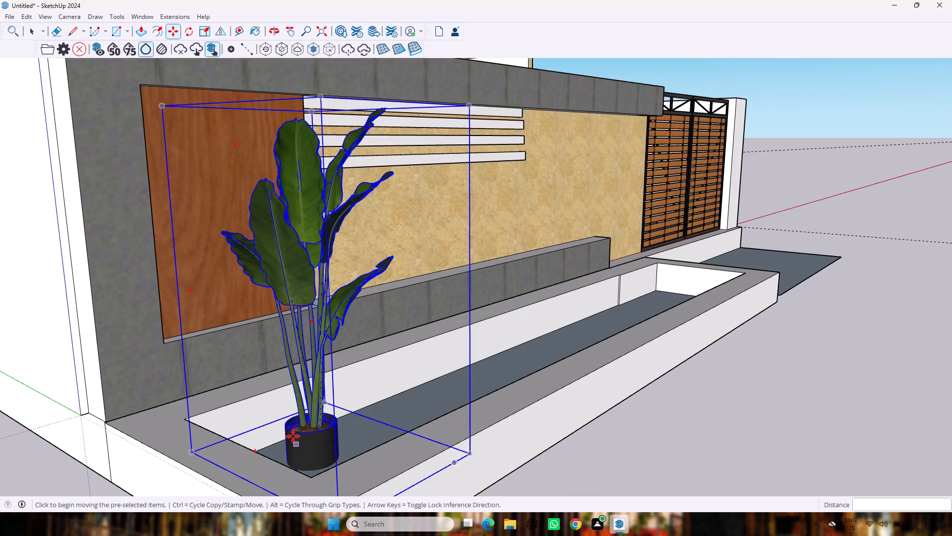
pyautogui.scroll(-14, 293, 436)
pyautogui.press('space')
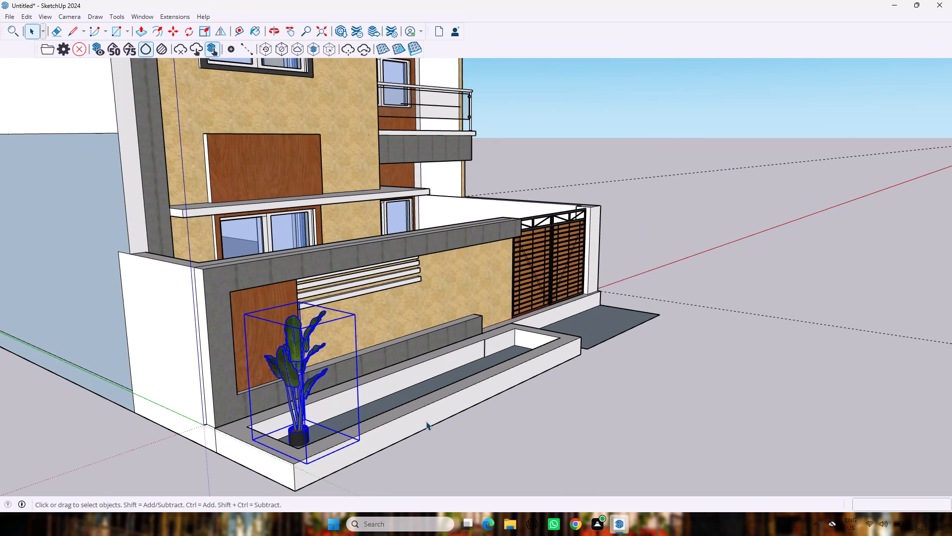
pyautogui.click(494, 417)
# Move the potted plant slightly toward the gate so its pot stands inside the trough, clear of the planter's end wall.
pyautogui.moveTo(495, 416); pyautogui.dragTo(315, 344, button='middle')
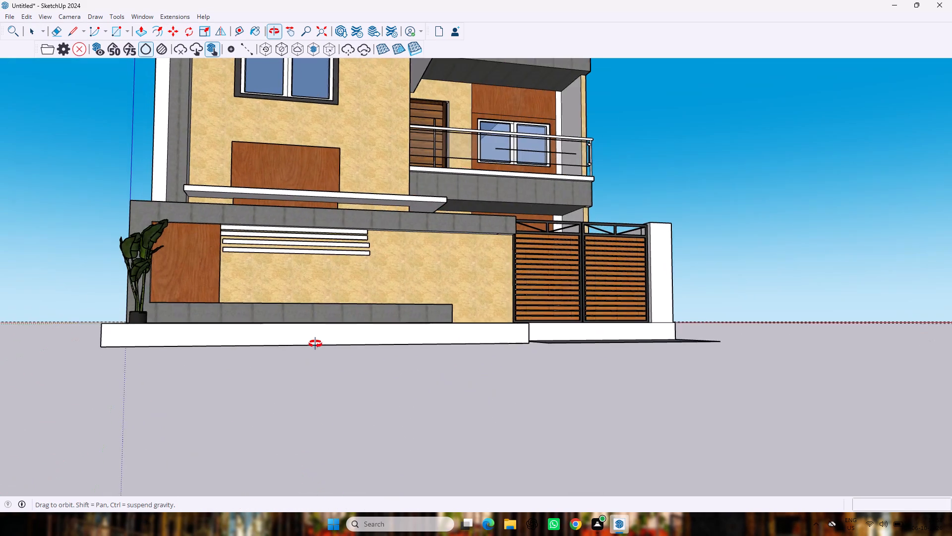
pyautogui.moveTo(315, 344); pyautogui.dragTo(291, 391, button='middle')
pyautogui.moveTo(291, 393); pyautogui.dragTo(287, 402, button='middle')
pyautogui.moveTo(204, 360); pyautogui.dragTo(219, 405, button='middle')
pyautogui.scroll(9, 147, 383)
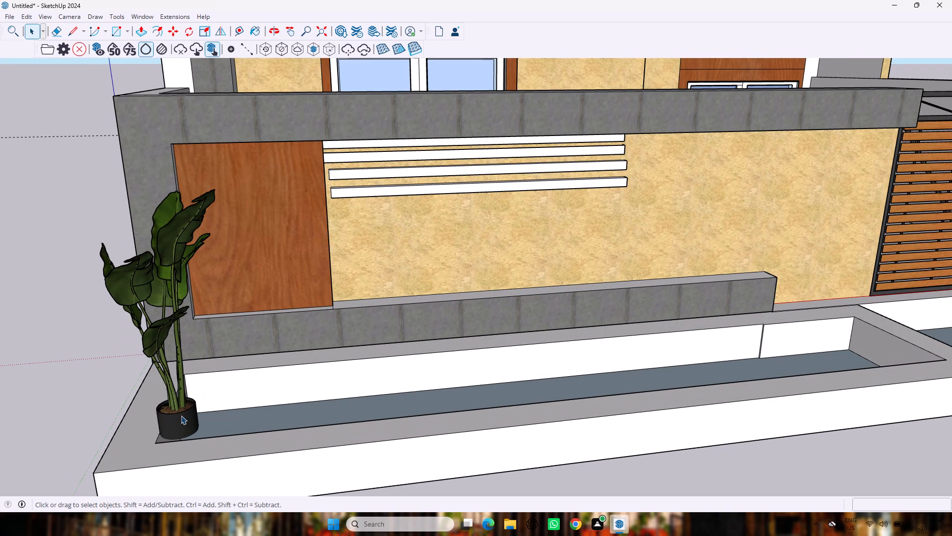
pyautogui.press('m')
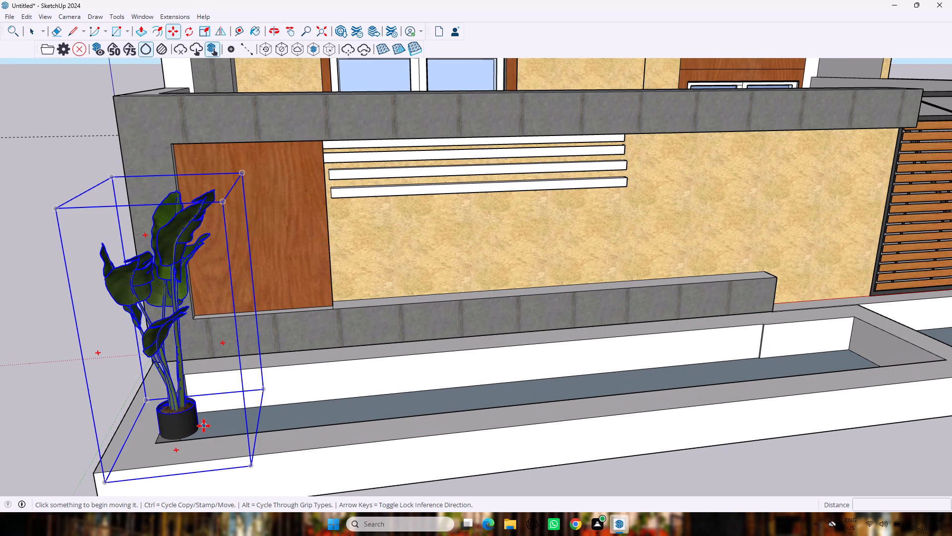
pyautogui.moveTo(200, 429); pyautogui.dragTo(243, 425)
pyautogui.scroll(9, 241, 420)
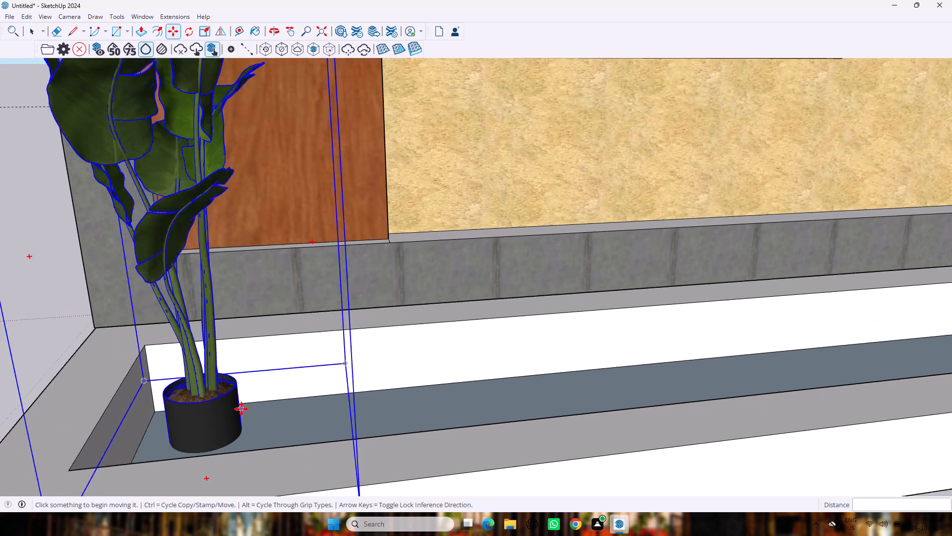
pyautogui.scroll(6, 239, 407)
pyautogui.scroll(-5, 239, 407)
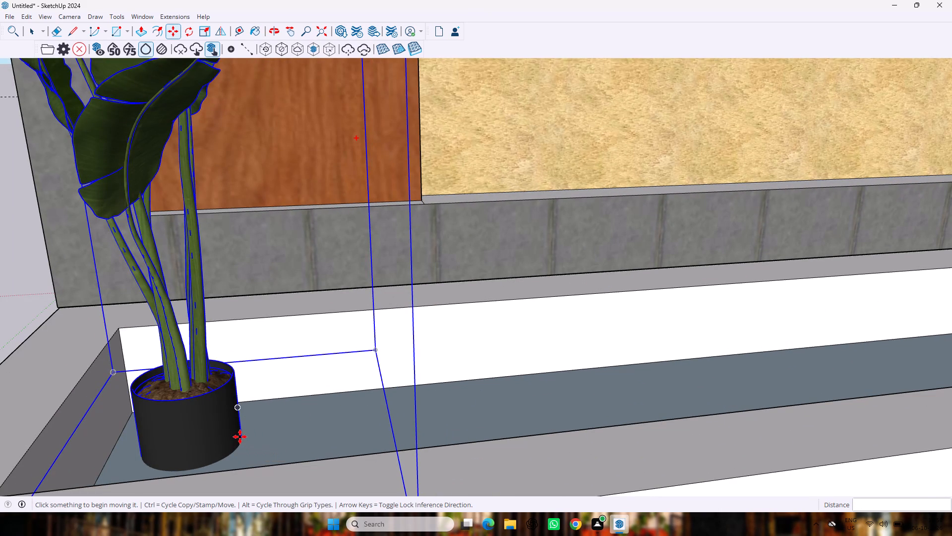
pyautogui.scroll(4, 242, 434)
pyautogui.moveTo(241, 444); pyautogui.dragTo(264, 458)
pyautogui.scroll(1, 241, 443)
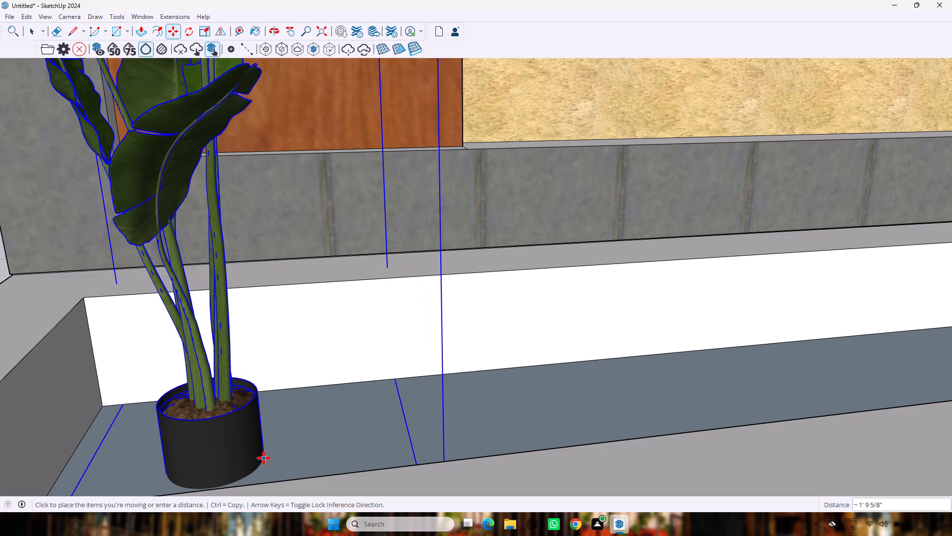
# Examine the plant's placement in the planter from the front, both at low level and against the whole facade.
pyautogui.scroll(-18, 273, 436)
pyautogui.scroll(3, 270, 400)
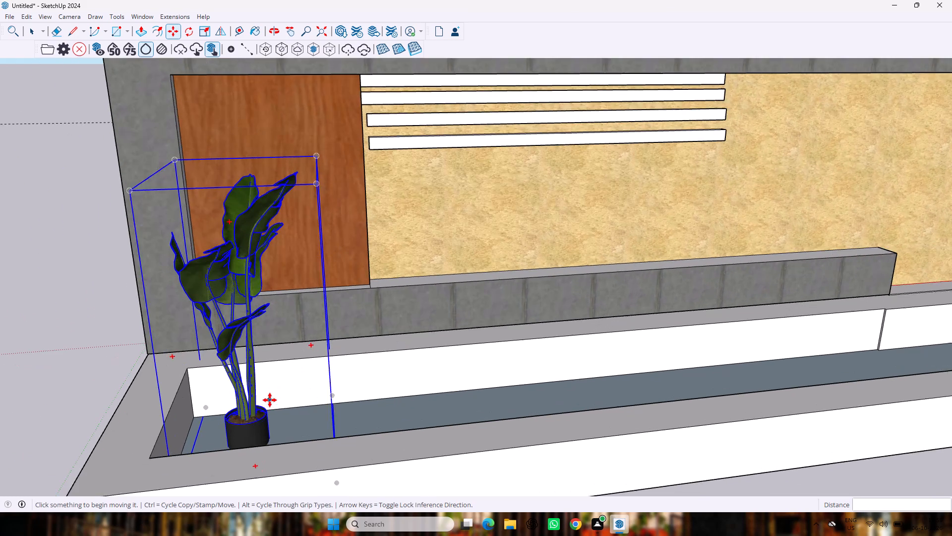
pyautogui.scroll(1, 270, 400)
pyautogui.moveTo(270, 400); pyautogui.dragTo(257, 334, button='middle')
pyautogui.scroll(-6, 255, 338)
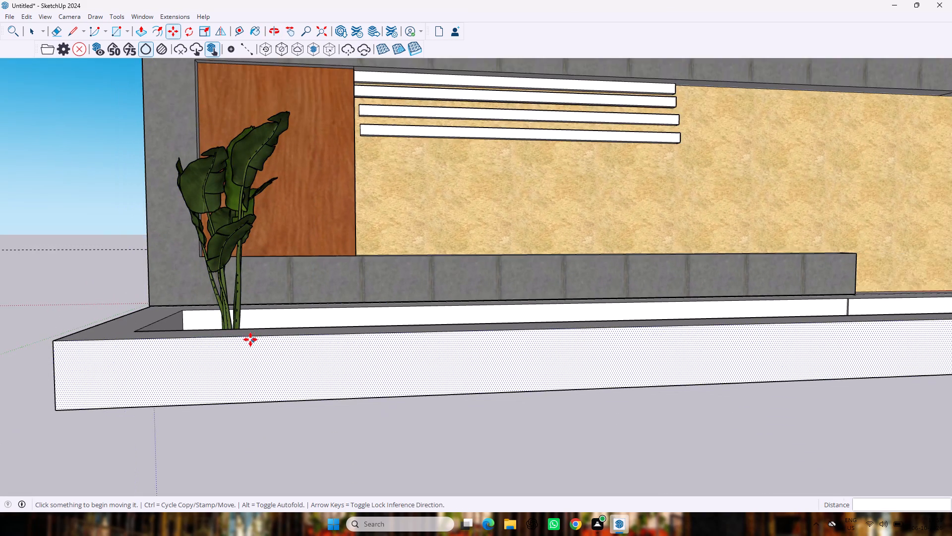
pyautogui.scroll(-10, 250, 339)
pyautogui.scroll(1, 249, 337)
pyautogui.scroll(-2, 249, 337)
pyautogui.press('space')
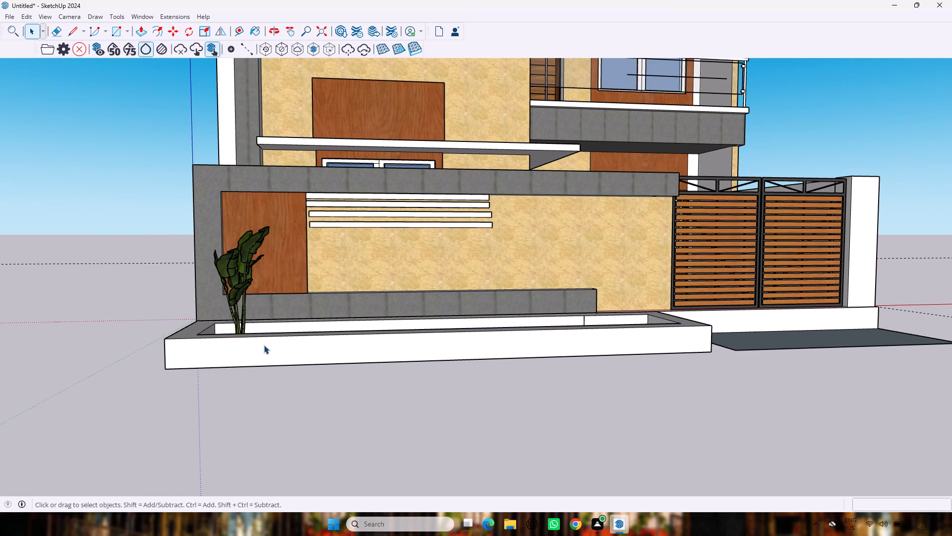
pyautogui.moveTo(264, 349); pyautogui.dragTo(261, 376, button='middle')
pyautogui.scroll(1, 260, 374)
pyautogui.scroll(-10, 263, 362)
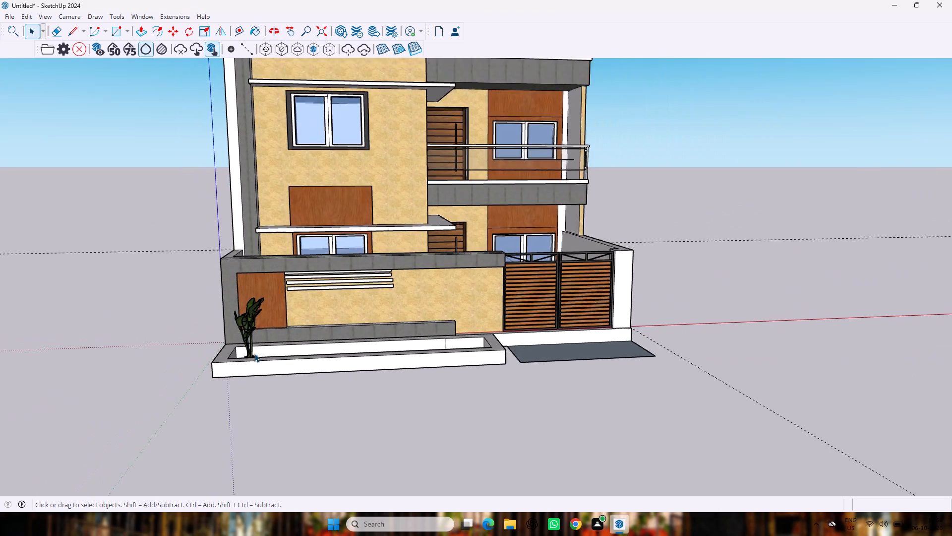
# Examine the whole house facade from low level and from above, including the planter, balconies and roof parapet.
pyautogui.scroll(-5, 254, 353)
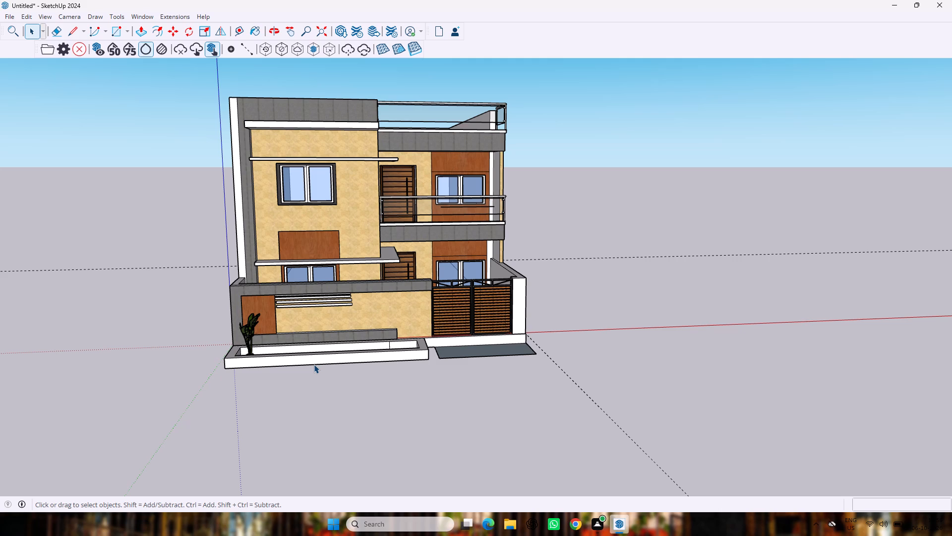
pyautogui.moveTo(502, 67); pyautogui.dragTo(379, 115, button='middle')
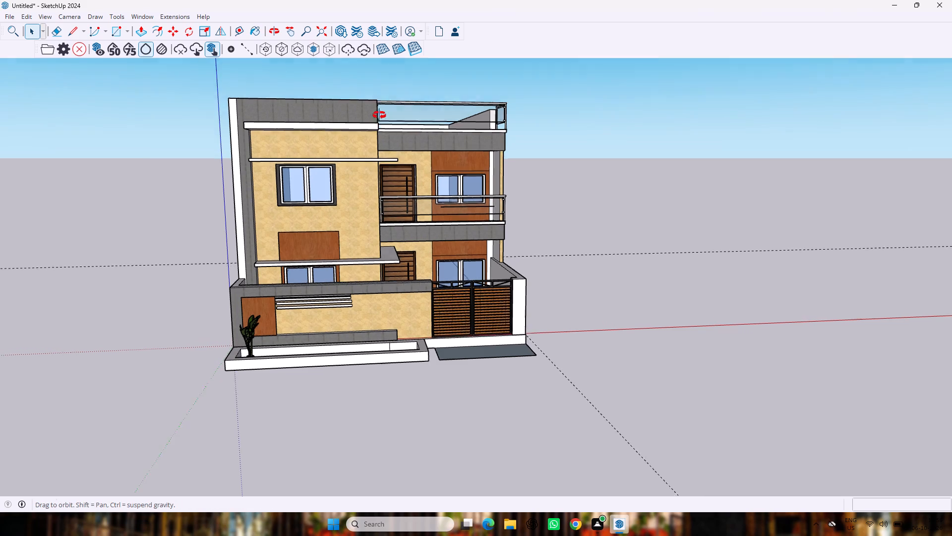
pyautogui.moveTo(379, 115); pyautogui.dragTo(471, 174, button='middle')
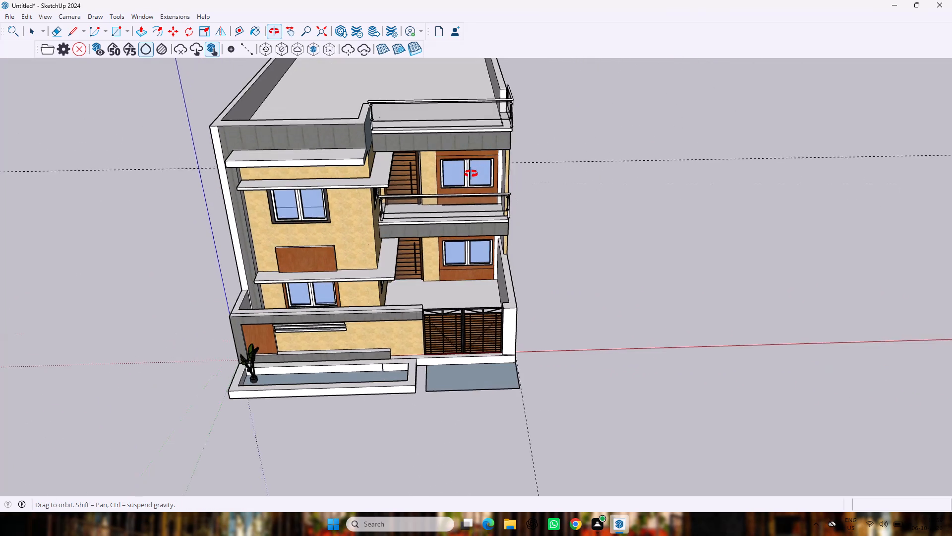
pyautogui.moveTo(471, 174); pyautogui.dragTo(472, 176, button='middle')
pyautogui.moveTo(469, 157); pyautogui.dragTo(423, 137, button='middle')
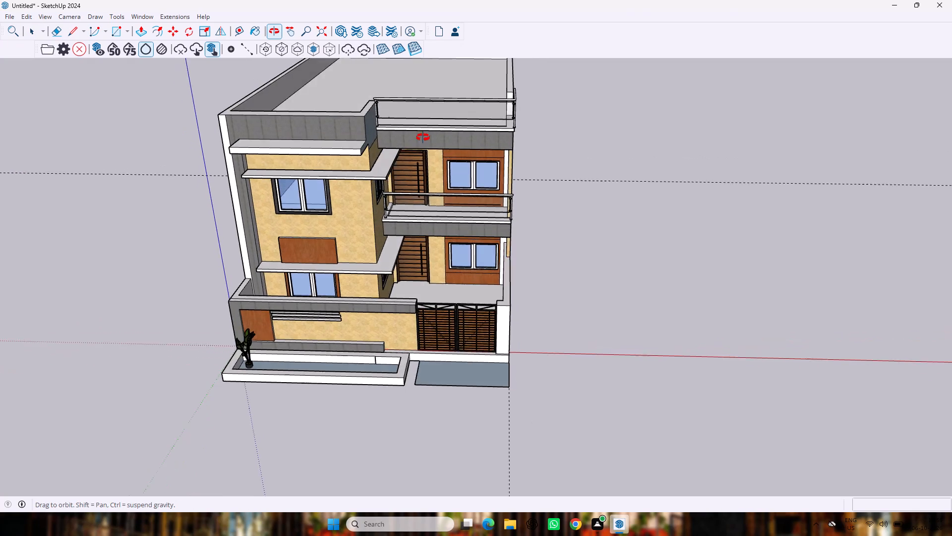
pyautogui.moveTo(423, 137); pyautogui.dragTo(400, 144, button='middle')
pyautogui.scroll(1, 394, 147)
pyautogui.moveTo(395, 147); pyautogui.dragTo(469, 139, button='middle')
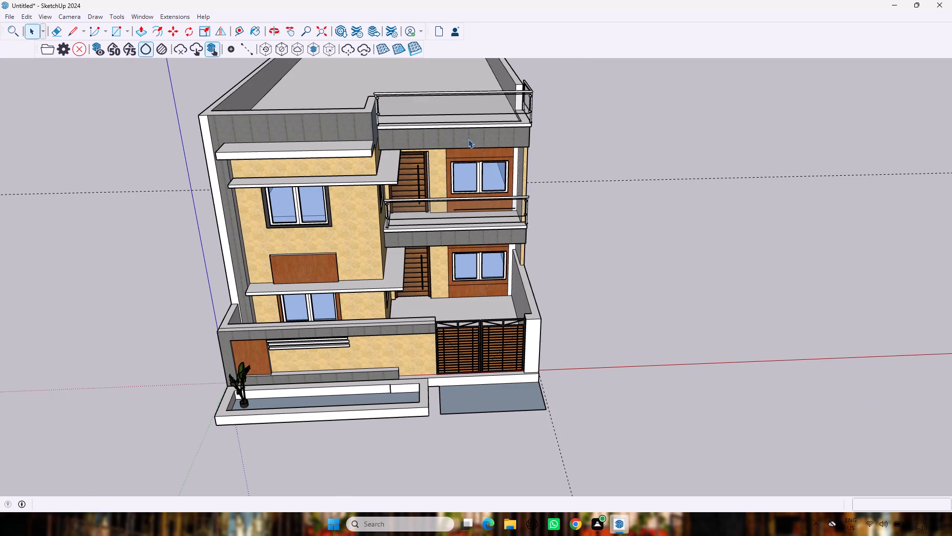
pyautogui.moveTo(404, 250); pyautogui.dragTo(439, 182, button='middle')
pyautogui.scroll(1, 439, 182)
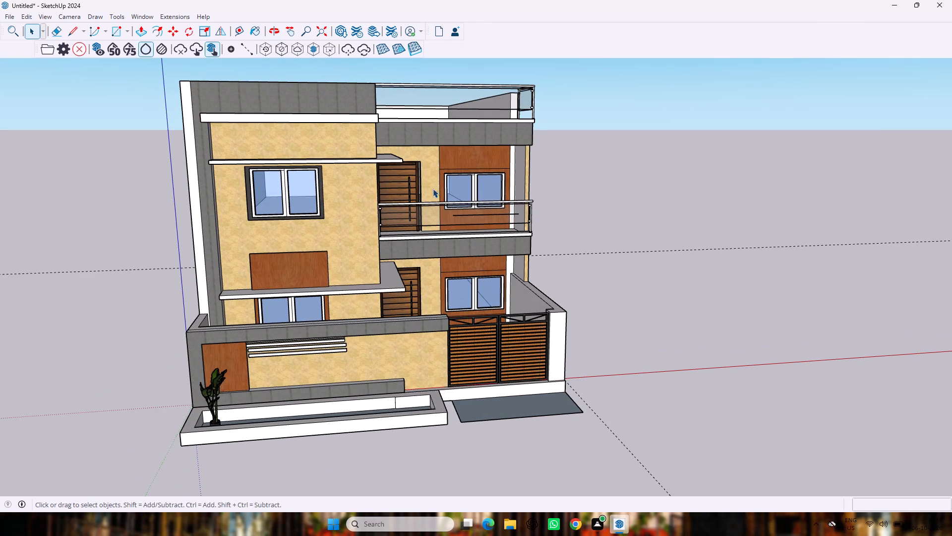
pyautogui.moveTo(325, 153); pyautogui.dragTo(329, 168, button='middle')
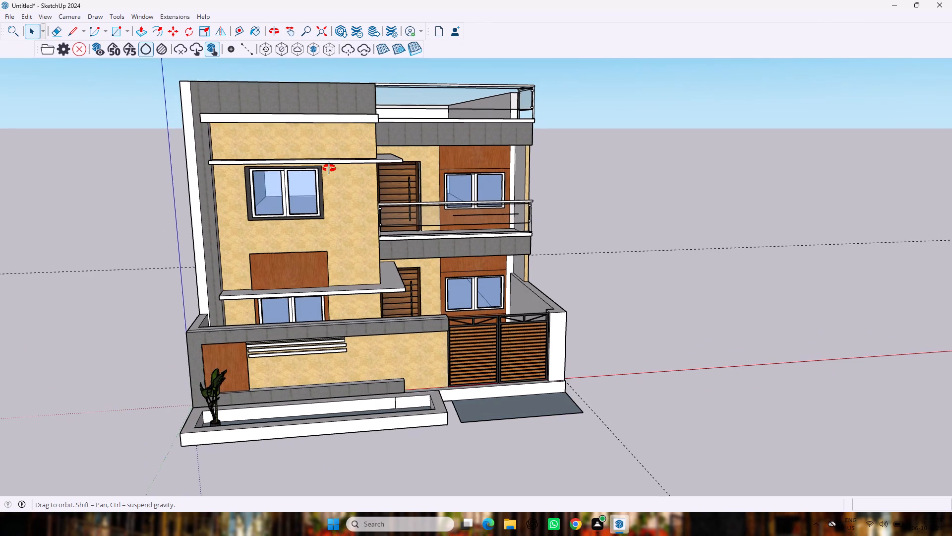
pyautogui.moveTo(329, 168); pyautogui.dragTo(322, 254, button='middle')
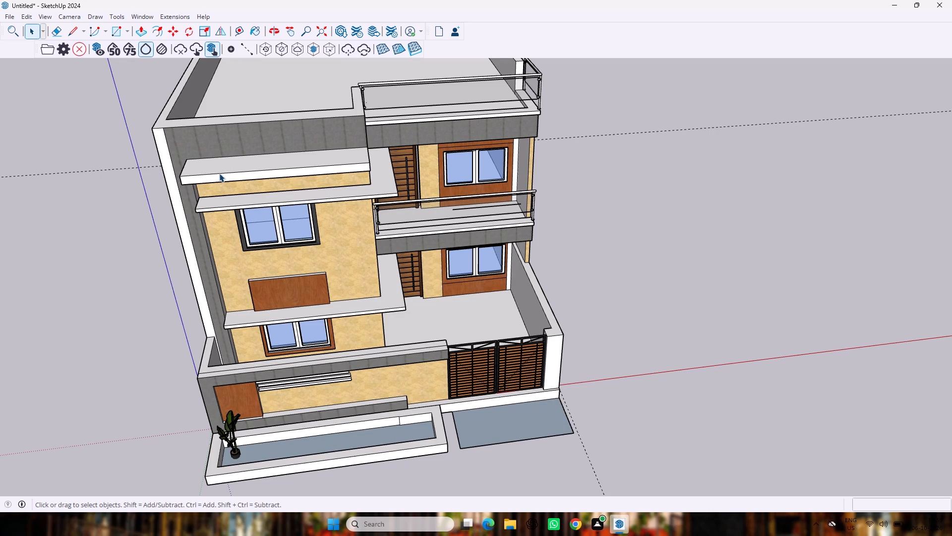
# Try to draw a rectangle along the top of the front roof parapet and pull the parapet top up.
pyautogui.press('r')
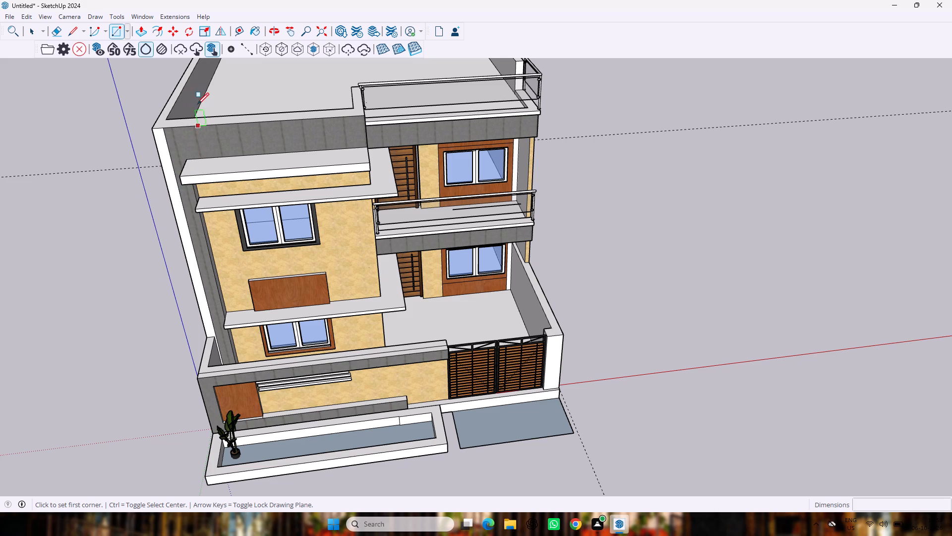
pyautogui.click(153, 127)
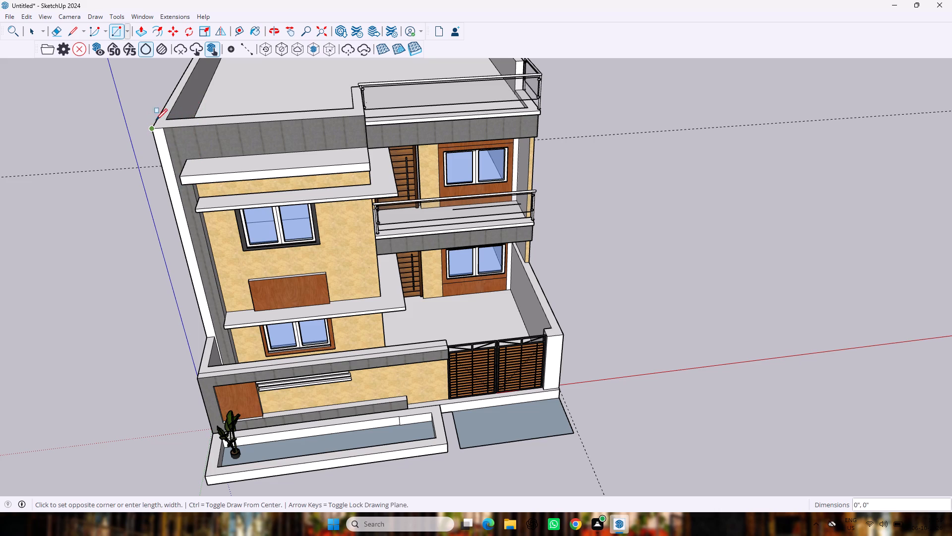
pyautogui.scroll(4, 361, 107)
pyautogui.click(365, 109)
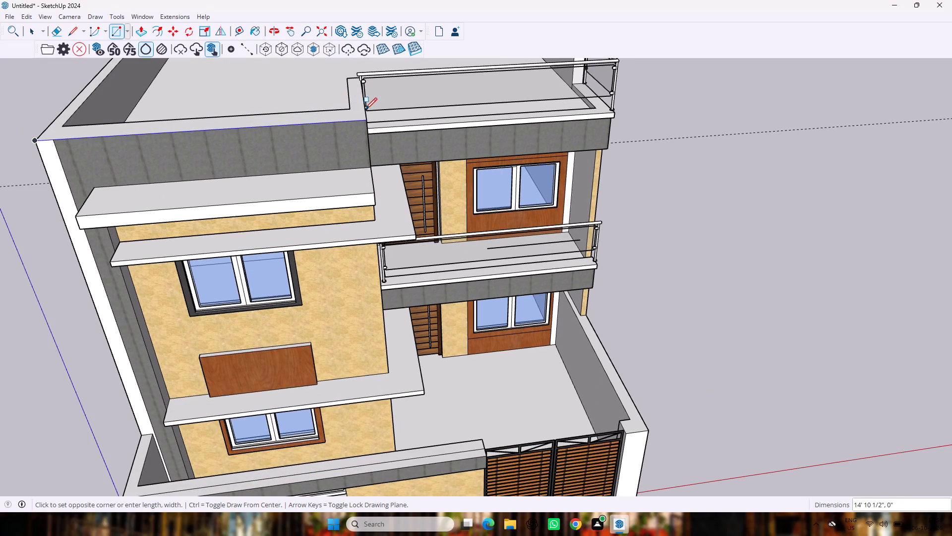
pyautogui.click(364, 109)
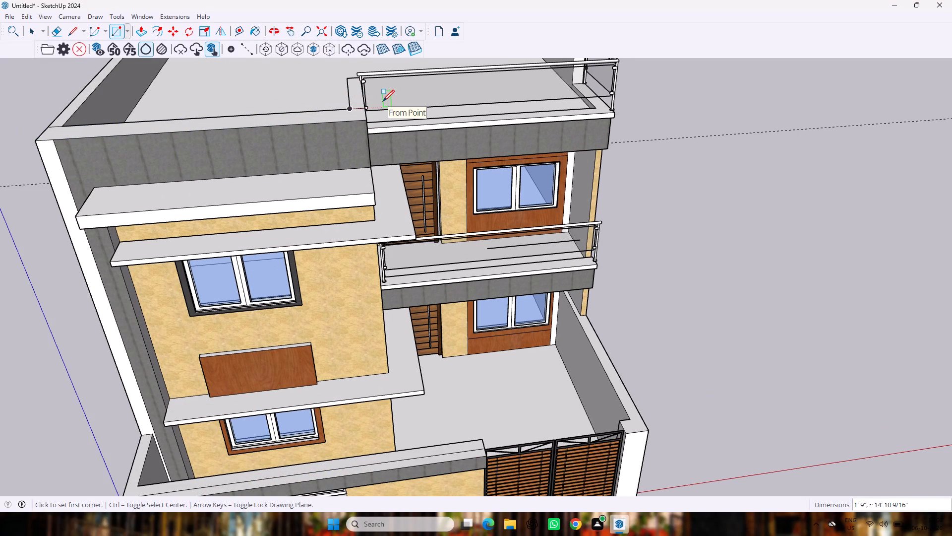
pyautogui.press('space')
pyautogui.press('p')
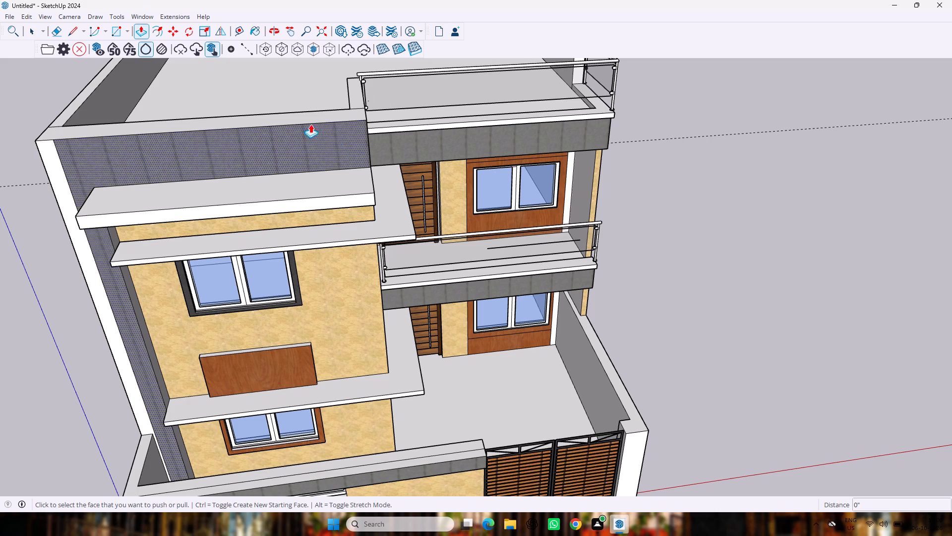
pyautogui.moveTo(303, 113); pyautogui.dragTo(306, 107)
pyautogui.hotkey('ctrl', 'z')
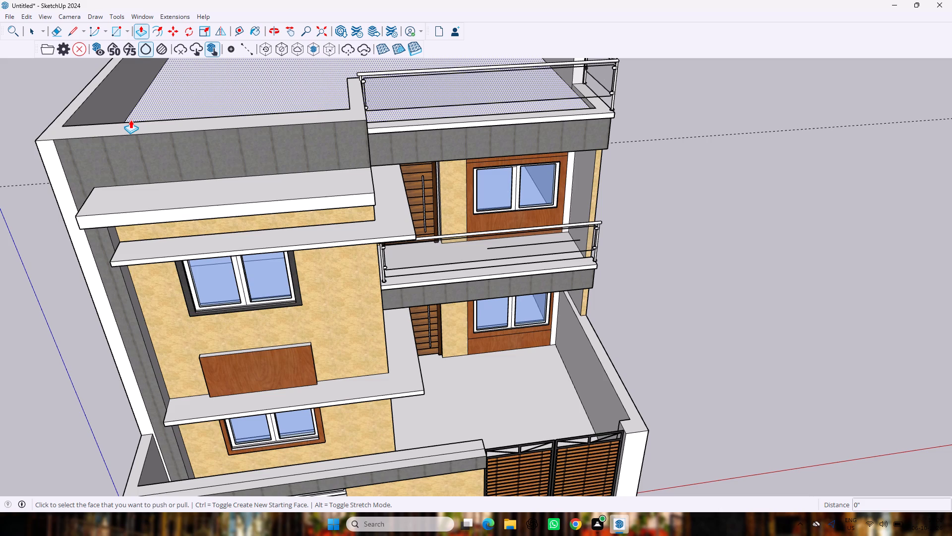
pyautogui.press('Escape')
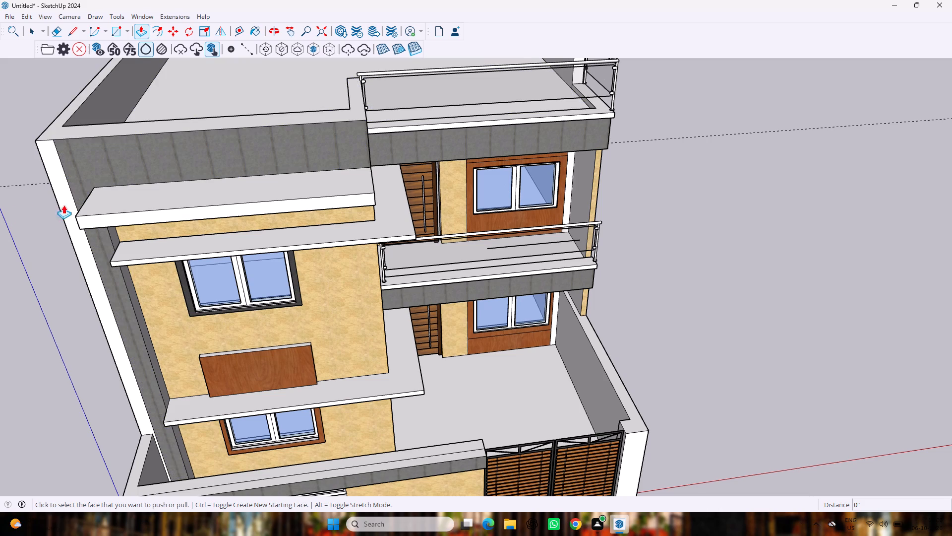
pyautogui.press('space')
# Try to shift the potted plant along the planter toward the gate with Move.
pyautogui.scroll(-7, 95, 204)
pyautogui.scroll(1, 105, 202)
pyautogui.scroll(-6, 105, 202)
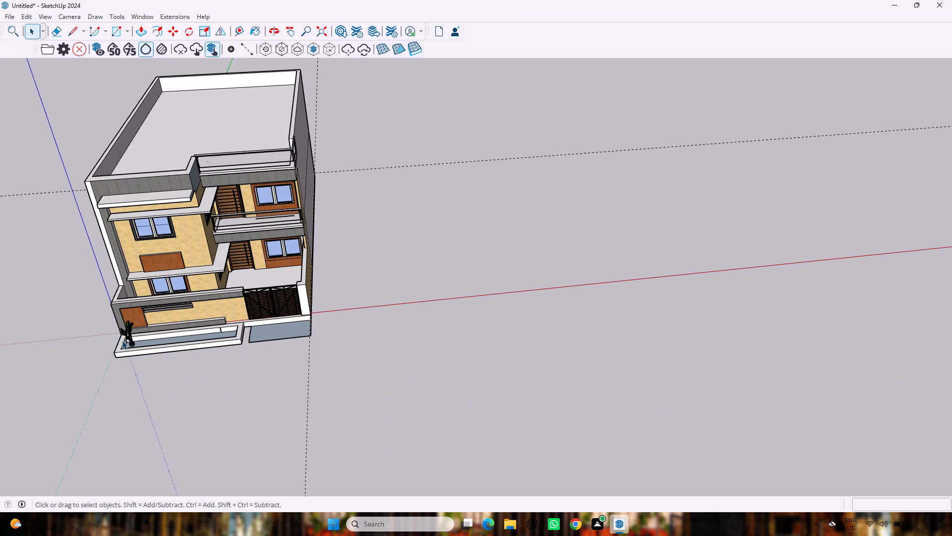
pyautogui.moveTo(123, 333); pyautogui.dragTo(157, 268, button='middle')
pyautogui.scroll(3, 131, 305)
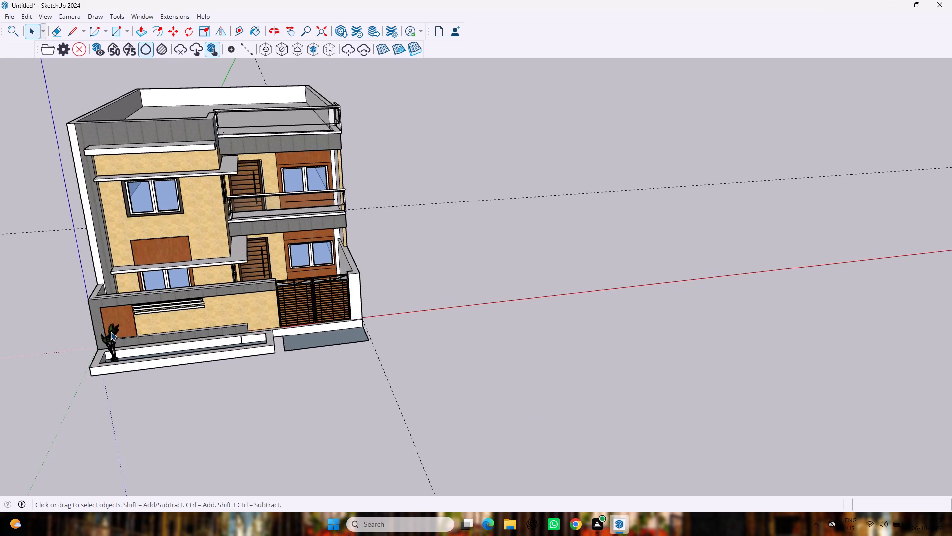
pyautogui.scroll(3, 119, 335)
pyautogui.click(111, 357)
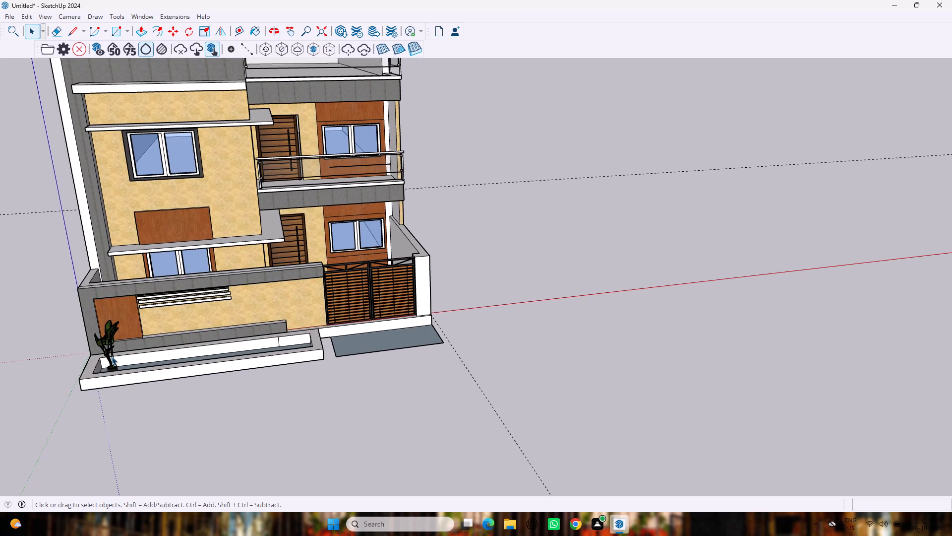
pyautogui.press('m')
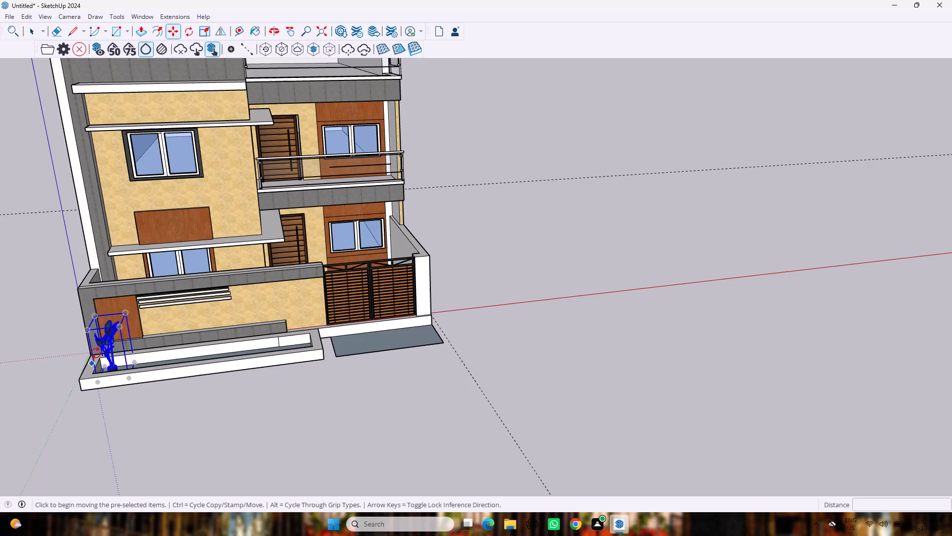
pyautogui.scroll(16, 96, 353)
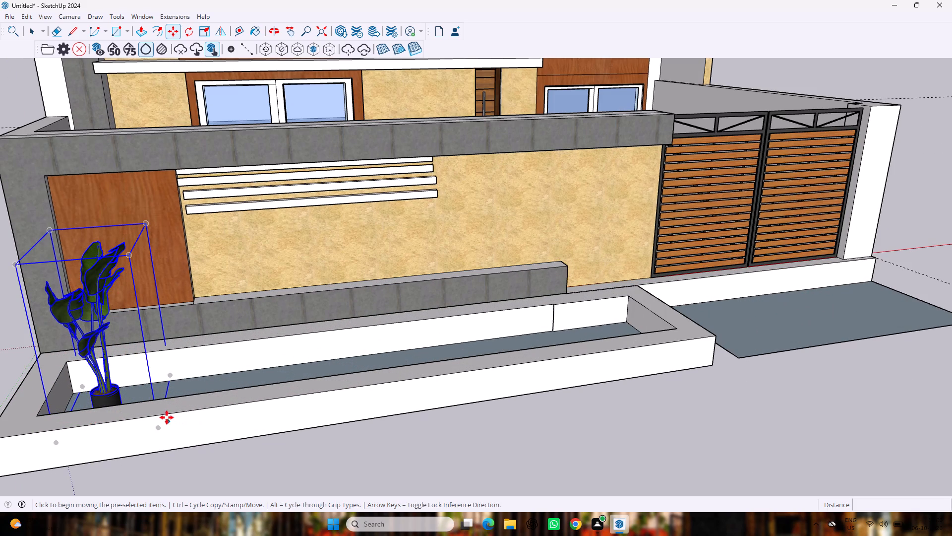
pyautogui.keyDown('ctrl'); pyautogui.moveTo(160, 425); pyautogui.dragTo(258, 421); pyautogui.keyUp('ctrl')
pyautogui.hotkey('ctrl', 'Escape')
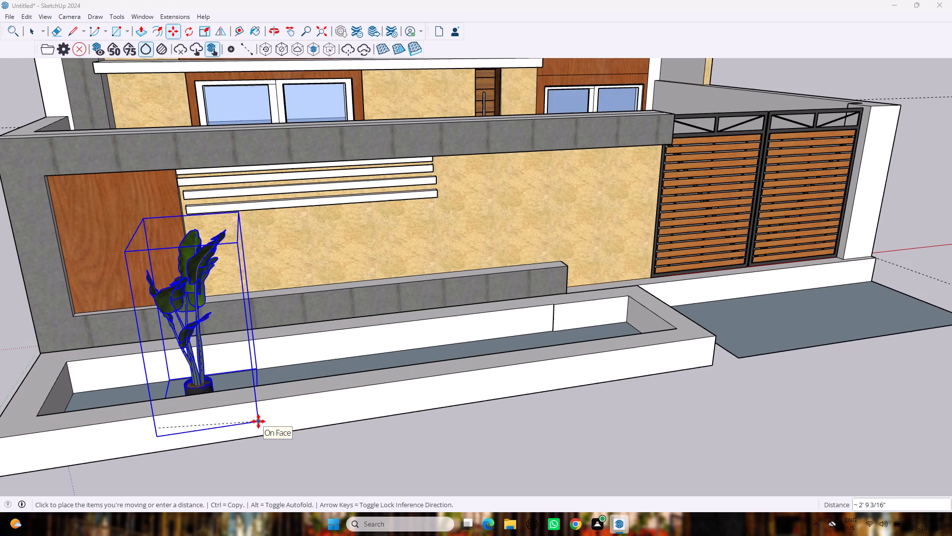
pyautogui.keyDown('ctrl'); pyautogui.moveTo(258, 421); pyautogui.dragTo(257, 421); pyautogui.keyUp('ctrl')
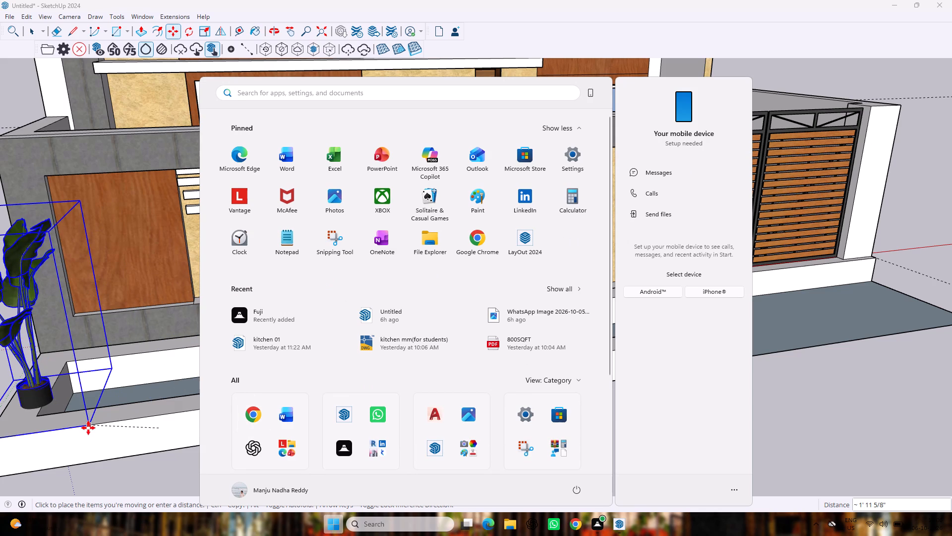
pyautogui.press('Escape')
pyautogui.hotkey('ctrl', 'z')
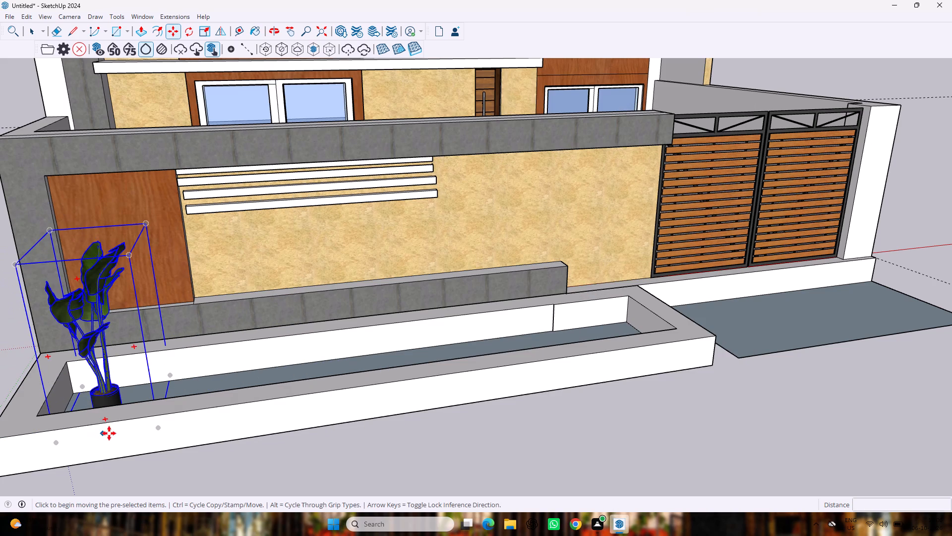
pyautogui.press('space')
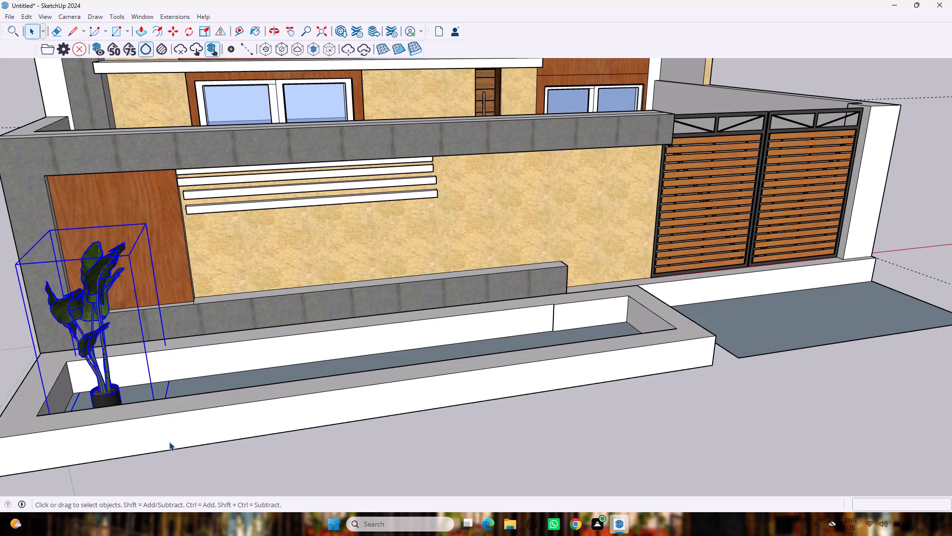
# Copy the potted plant and paste the duplicate inside the planter trough at the end nearest the gate.
pyautogui.hotkey('ctrl', 'c')
pyautogui.hotkey('ctrl', 'v')
pyautogui.press('m')
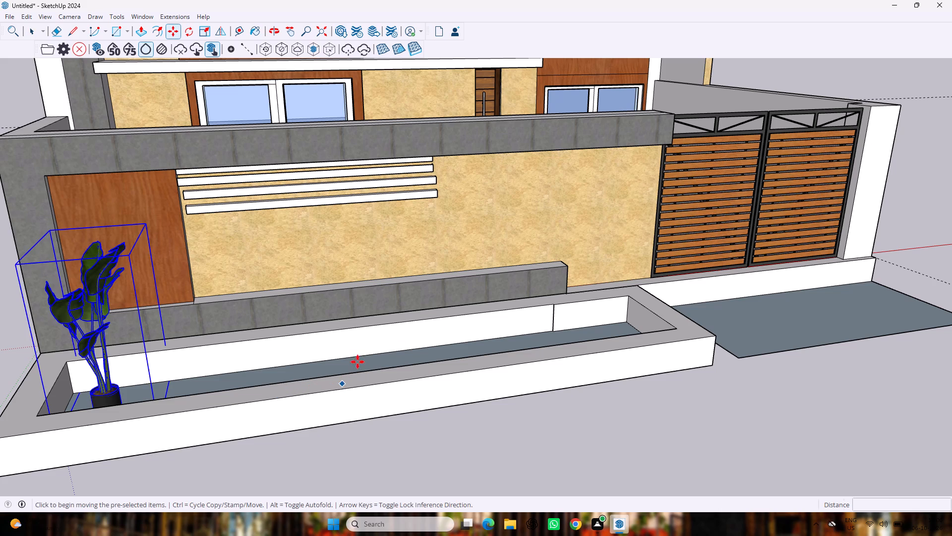
pyautogui.hotkey('ctrl', 'v')
pyautogui.scroll(-15, 533, 326)
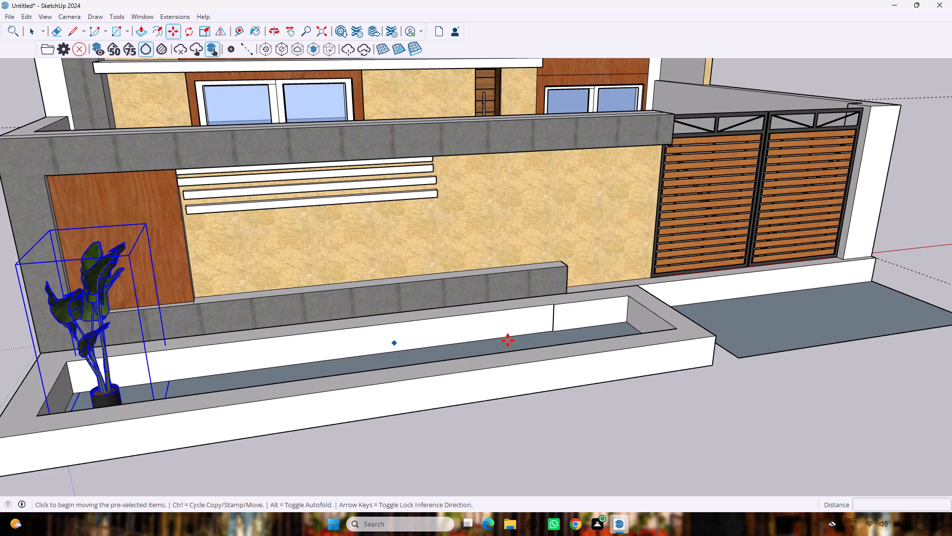
pyautogui.scroll(-1, 447, 325)
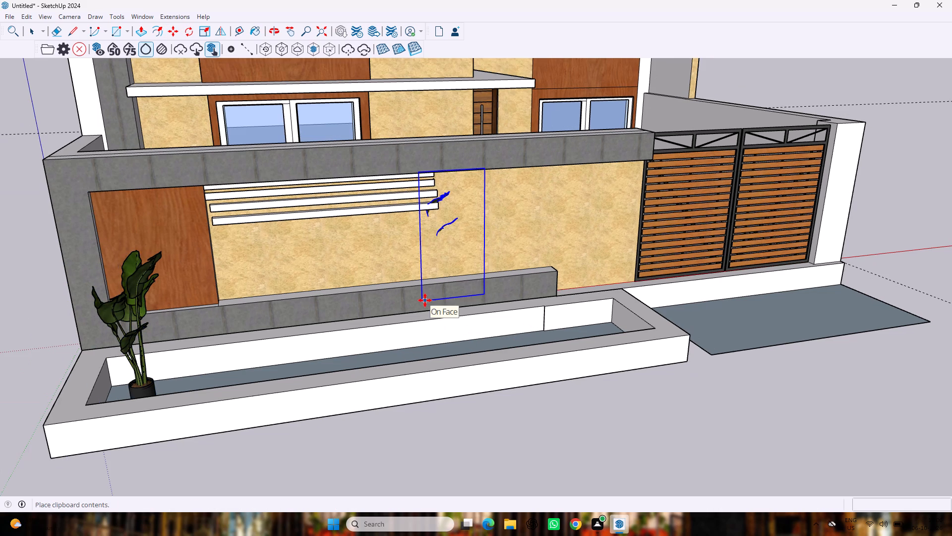
pyautogui.scroll(5, 579, 329)
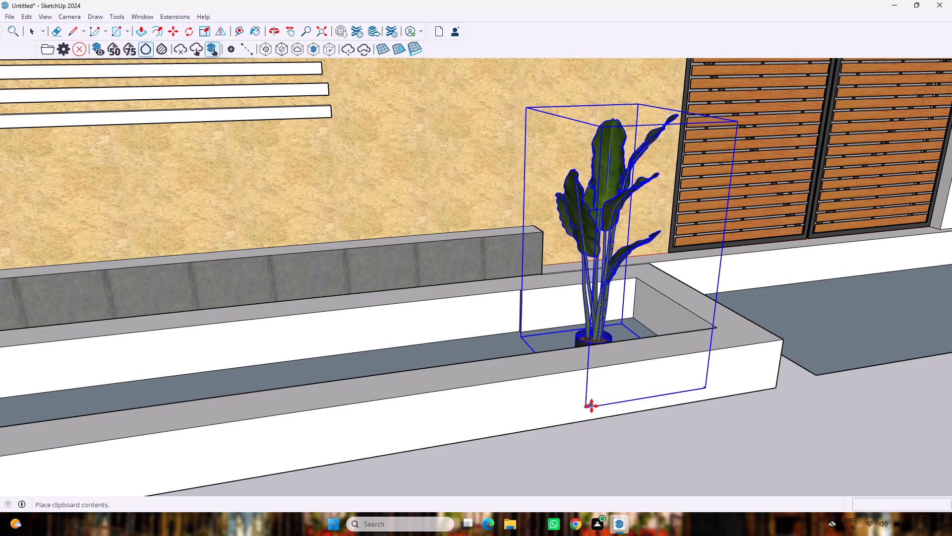
pyautogui.click(599, 403)
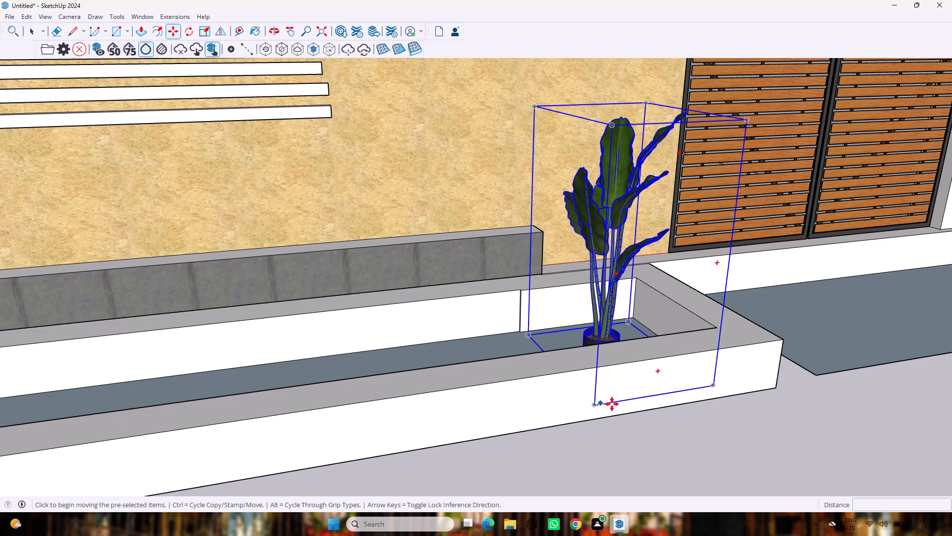
pyautogui.scroll(-20, 640, 399)
pyautogui.scroll(-1, 640, 399)
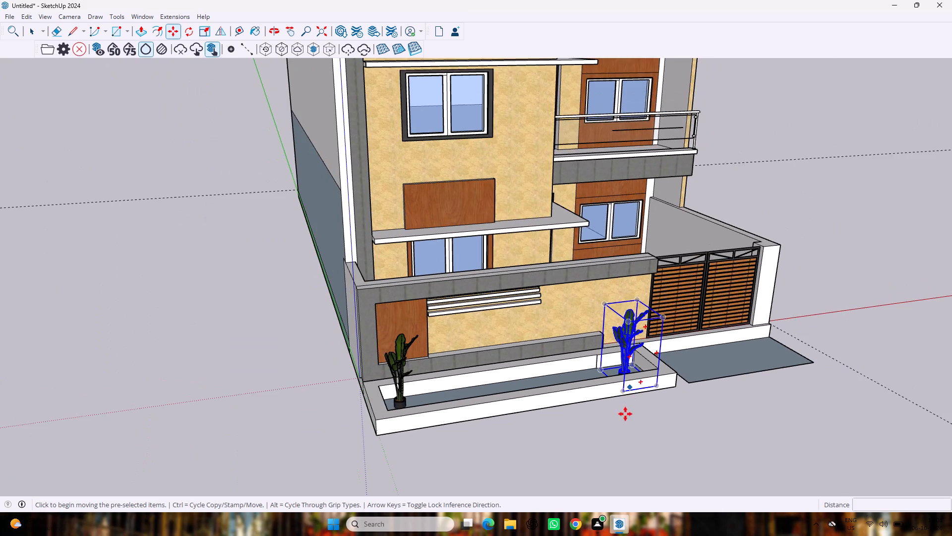
pyautogui.moveTo(626, 414); pyautogui.dragTo(560, 356, button='middle')
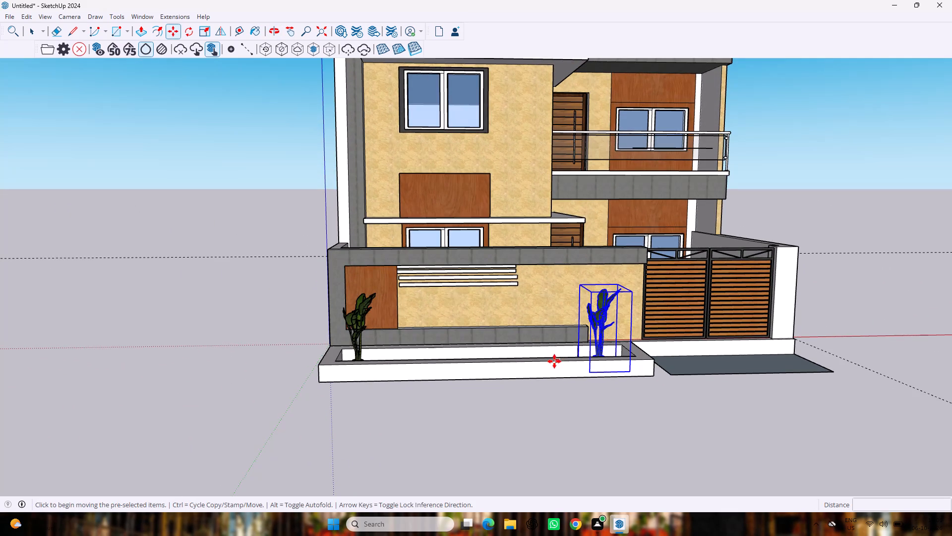
pyautogui.press('space')
pyautogui.click(564, 417)
pyautogui.moveTo(563, 412); pyautogui.dragTo(561, 411, button='middle')
pyautogui.scroll(1, 563, 412)
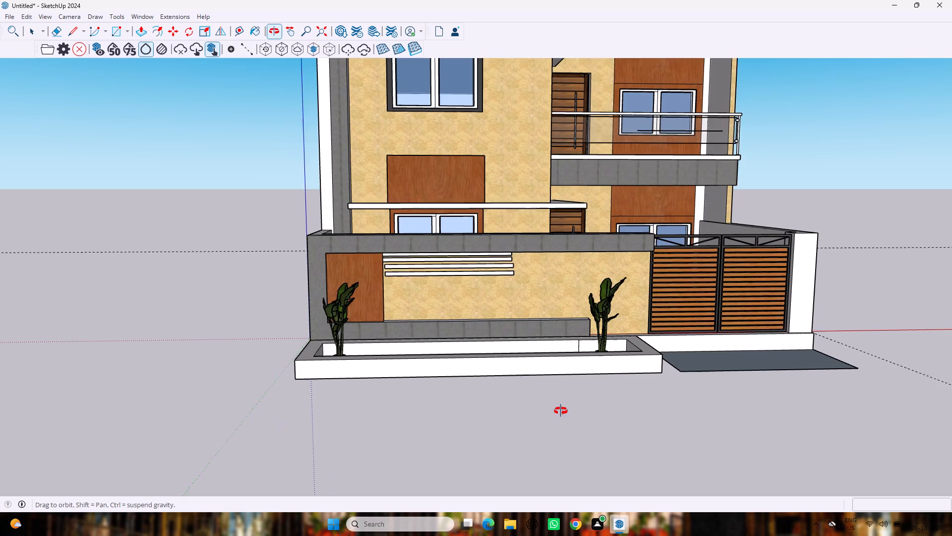
# Open 3D Warehouse and return to its home page to start a new model search.
pyautogui.moveTo(561, 411); pyautogui.dragTo(568, 404, button='middle')
pyautogui.scroll(-2, 569, 408)
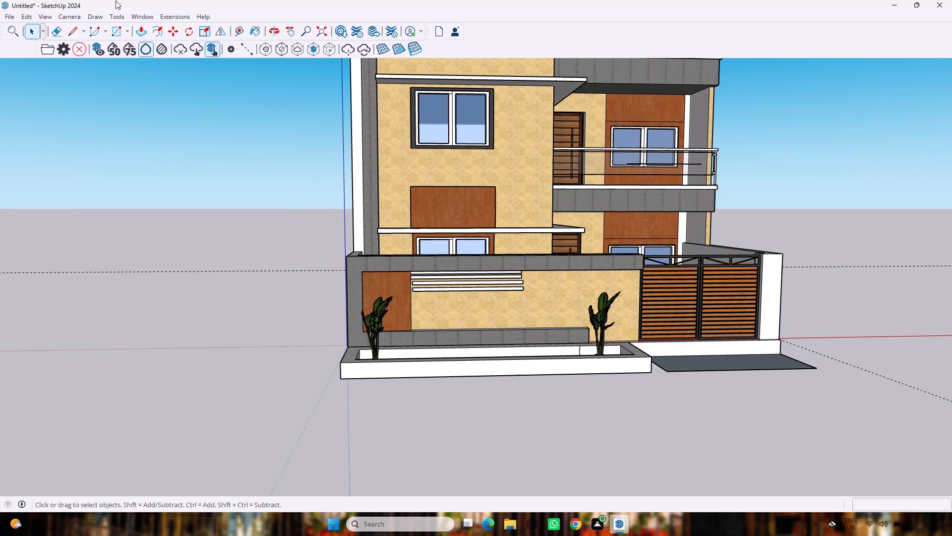
pyautogui.click(141, 16)
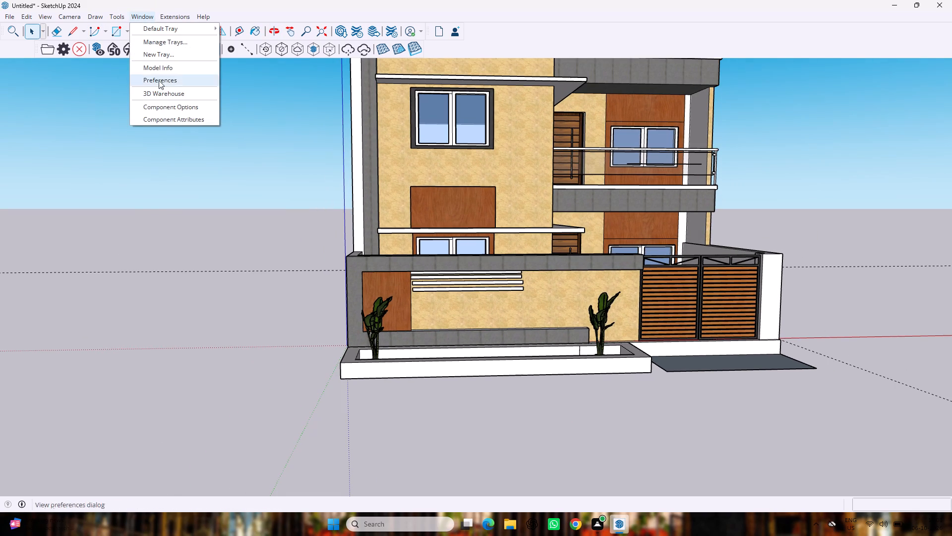
pyautogui.click(160, 96)
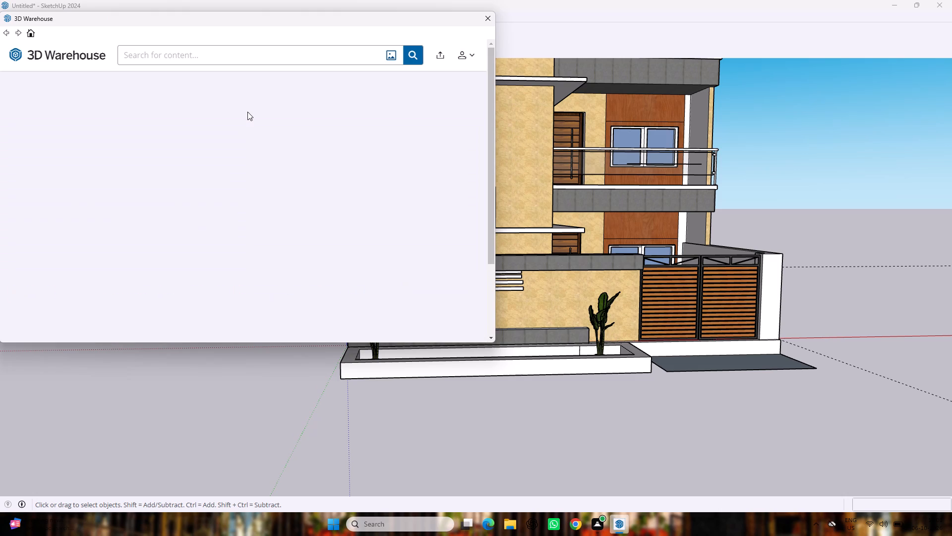
pyautogui.scroll(-8, 246, 130)
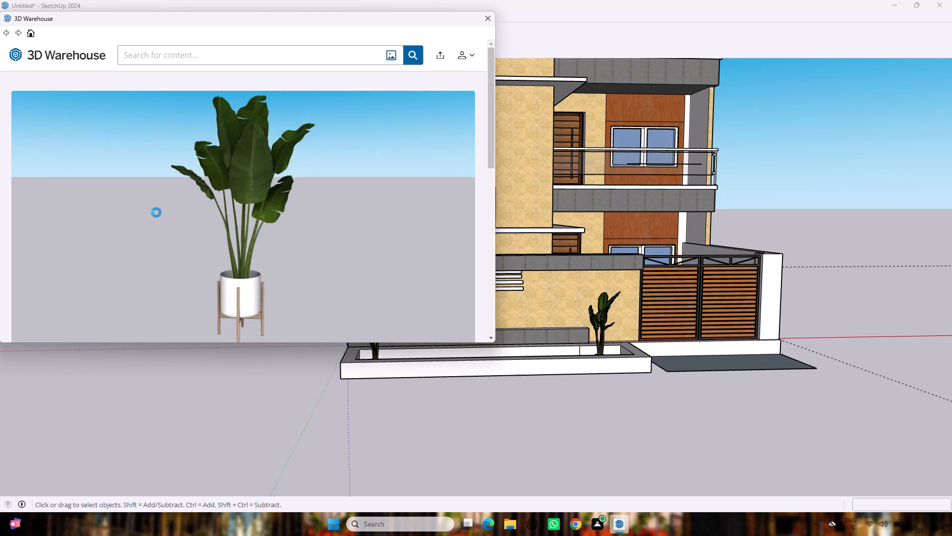
pyautogui.scroll(-10, 234, 196)
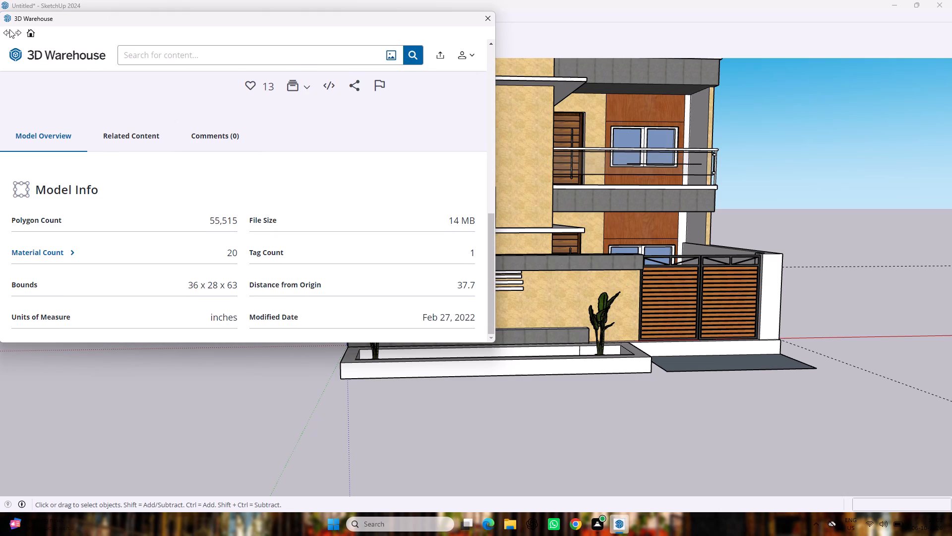
pyautogui.click(9, 29)
pyautogui.click(34, 37)
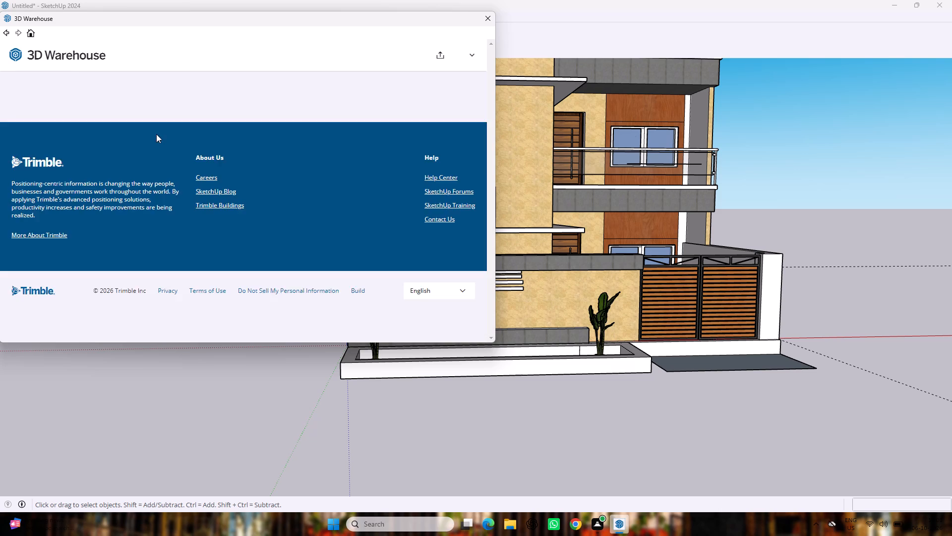
pyautogui.click(165, 214)
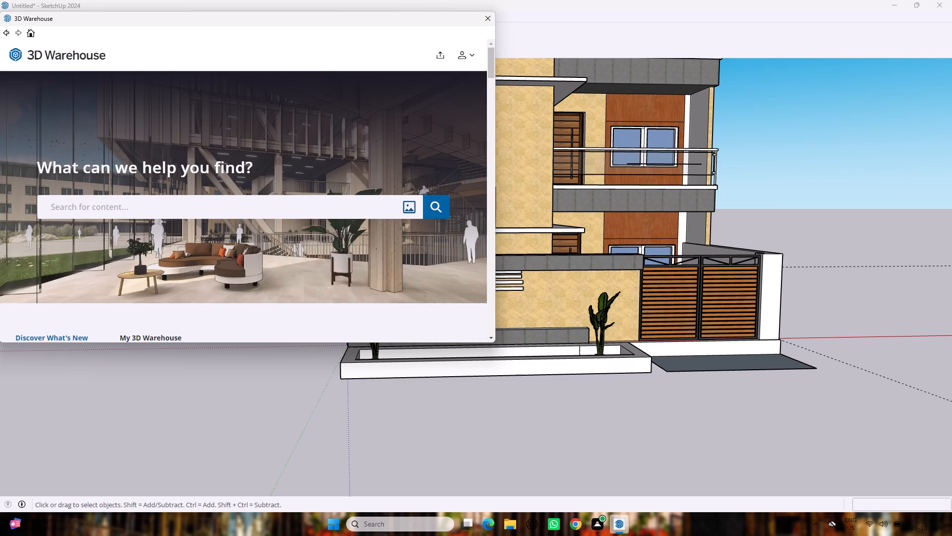
# Search 3D Warehouse for plants.
pyautogui.write('plan')
pyautogui.press('t')
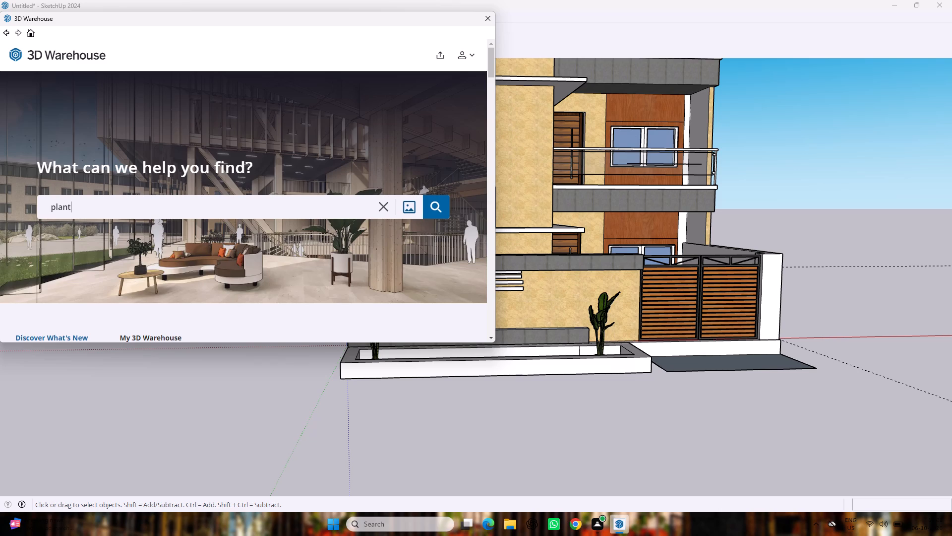
pyautogui.write('nery')
pyautogui.press('Return')
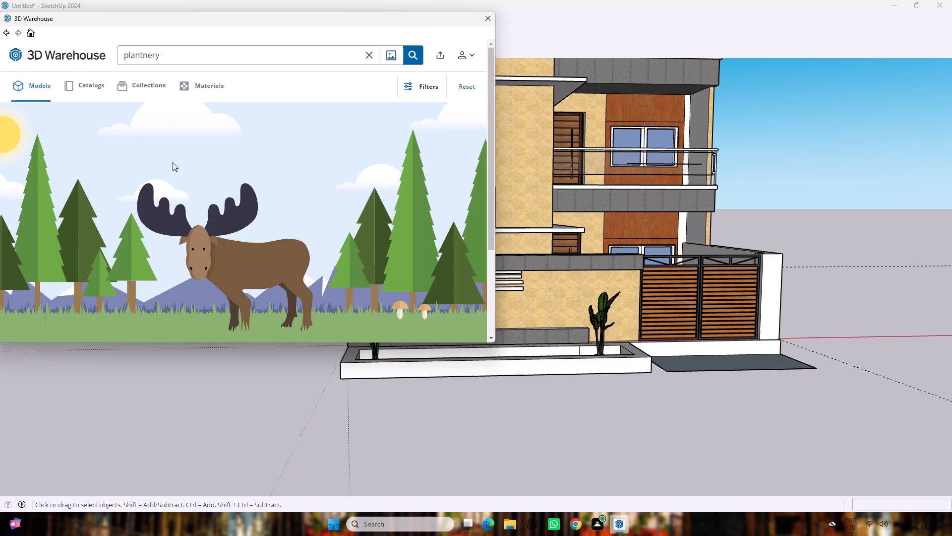
pyautogui.click(213, 63)
pyautogui.press('BackSpace')
pyautogui.press('BackSpace')
pyautogui.press('BackSpace')
pyautogui.press('BackSpace')
pyautogui.press('s')
pyautogui.press('Return')
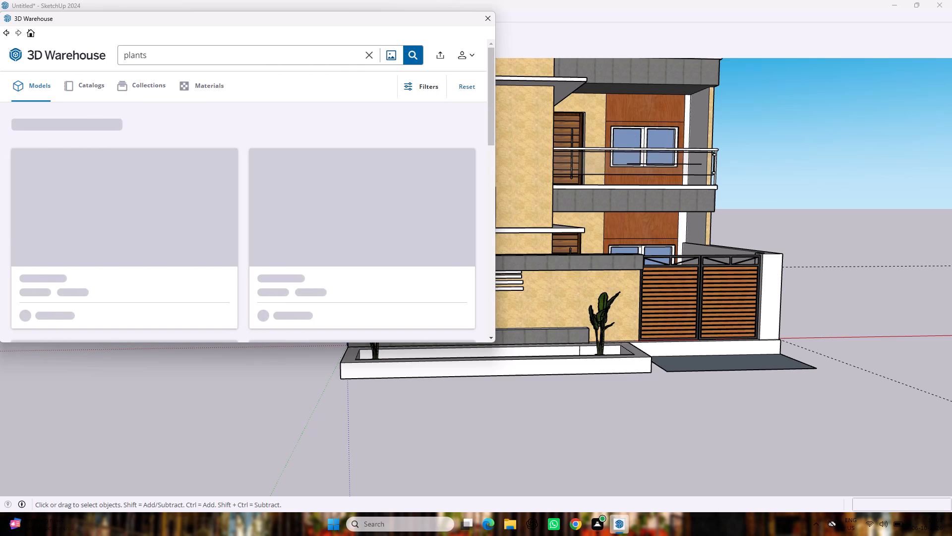
# Find the plant model with a dark and a white rectangular planter box and load it directly into the model.
pyautogui.scroll(-4, 120, 121)
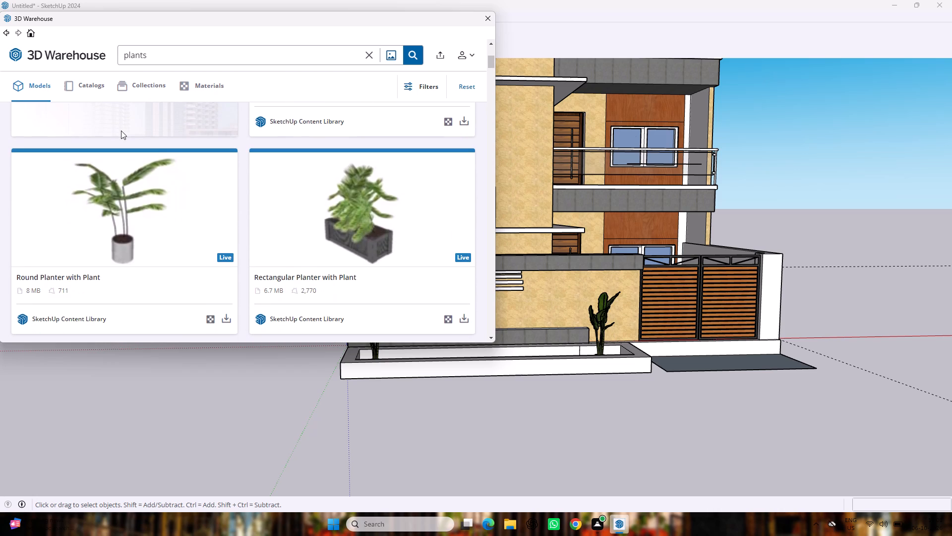
pyautogui.scroll(-6, 118, 150)
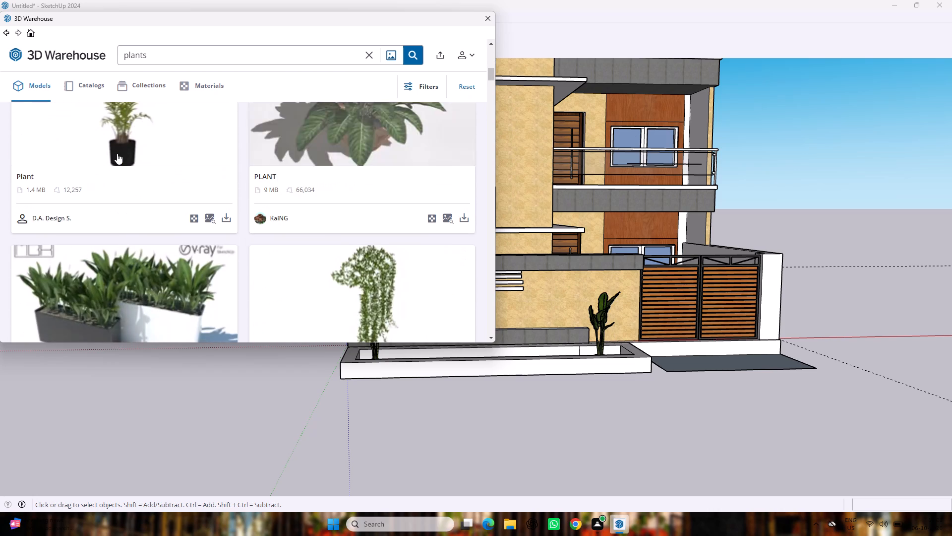
pyautogui.scroll(-6, 117, 153)
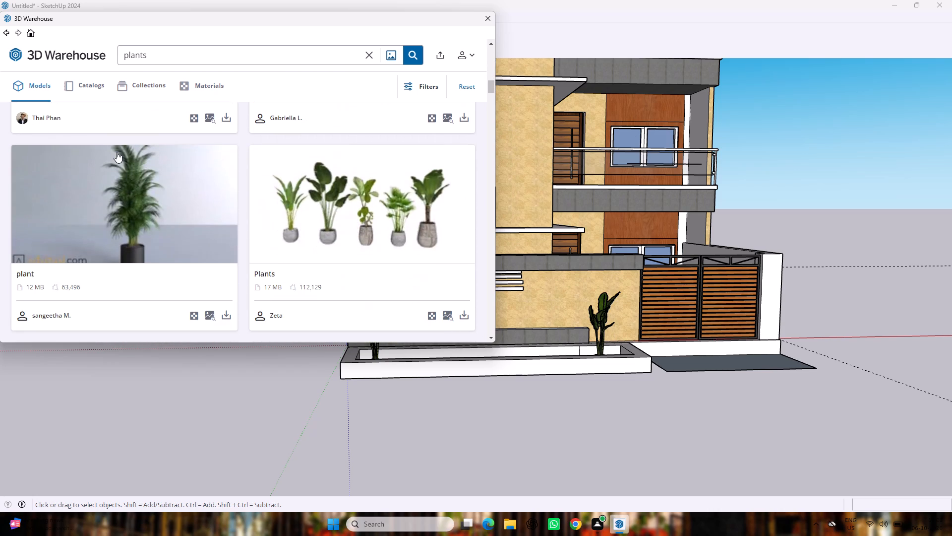
pyautogui.scroll(3, 117, 152)
pyautogui.click(116, 173)
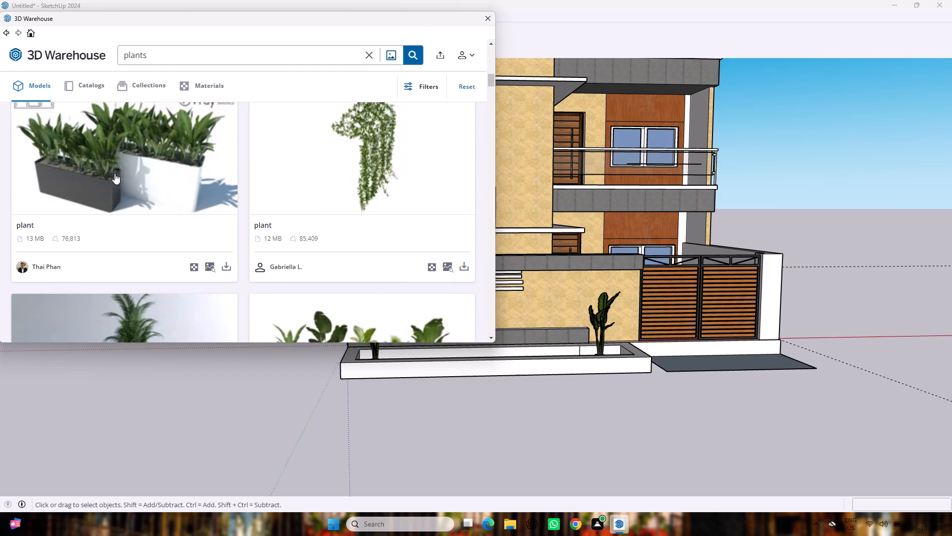
pyautogui.scroll(-4, 123, 205)
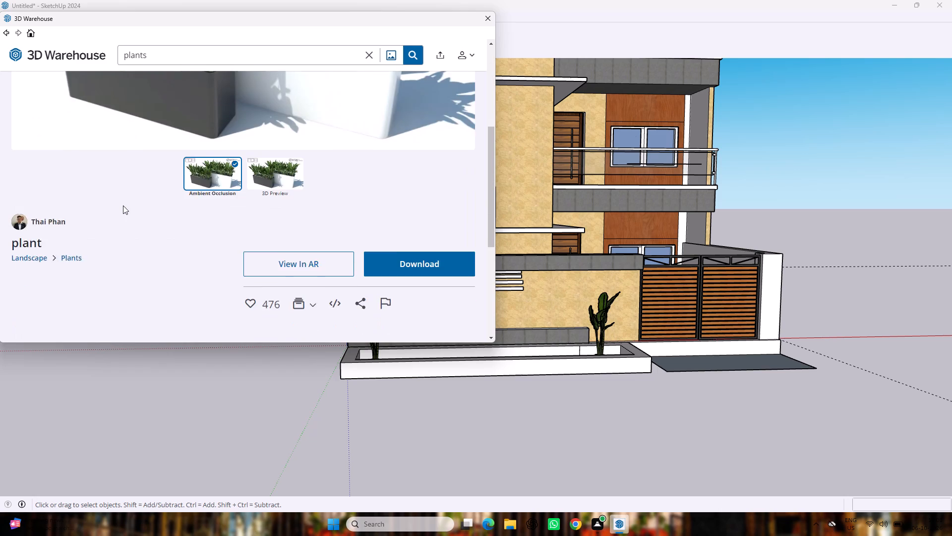
pyautogui.scroll(-2, 123, 205)
pyautogui.scroll(4, 124, 206)
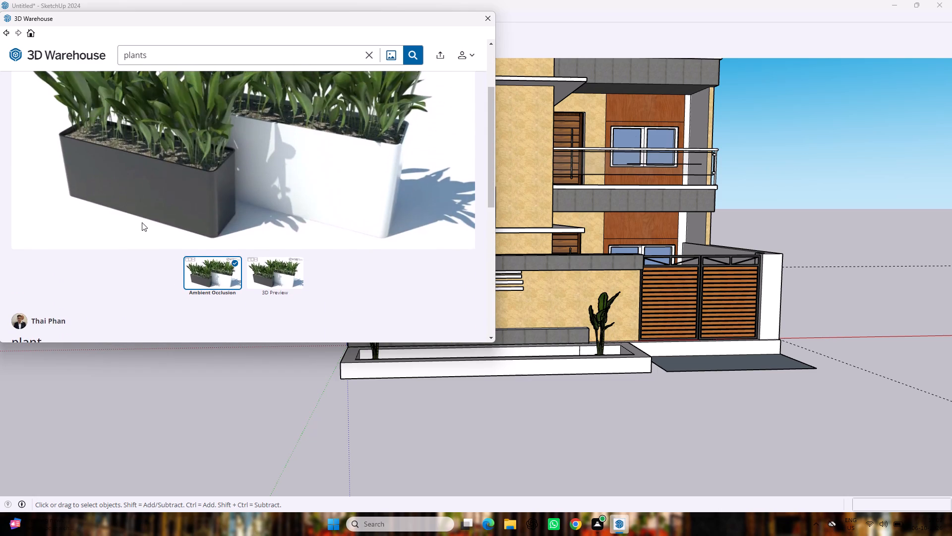
pyautogui.scroll(-3, 144, 223)
pyautogui.click(395, 218)
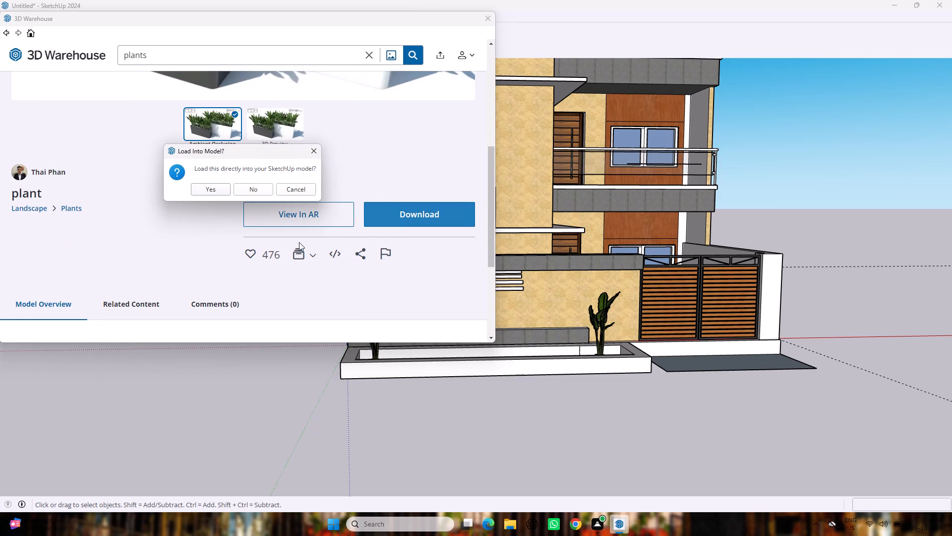
pyautogui.click(203, 193)
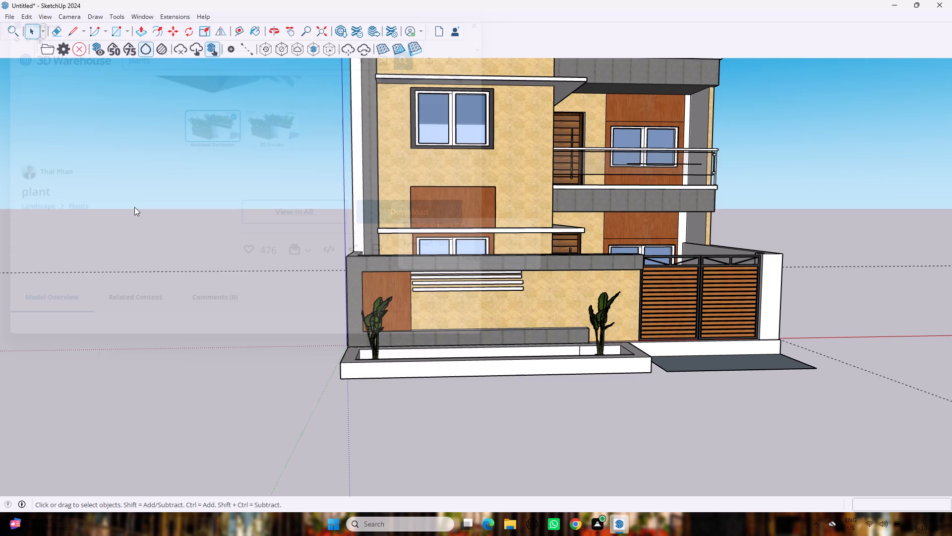
# Place the imported planter boxes on open ground beside the house and shift them farther from the boundary wall along the red axis.
pyautogui.moveTo(717, 386); pyautogui.dragTo(609, 435, button='middle')
pyautogui.click(577, 280)
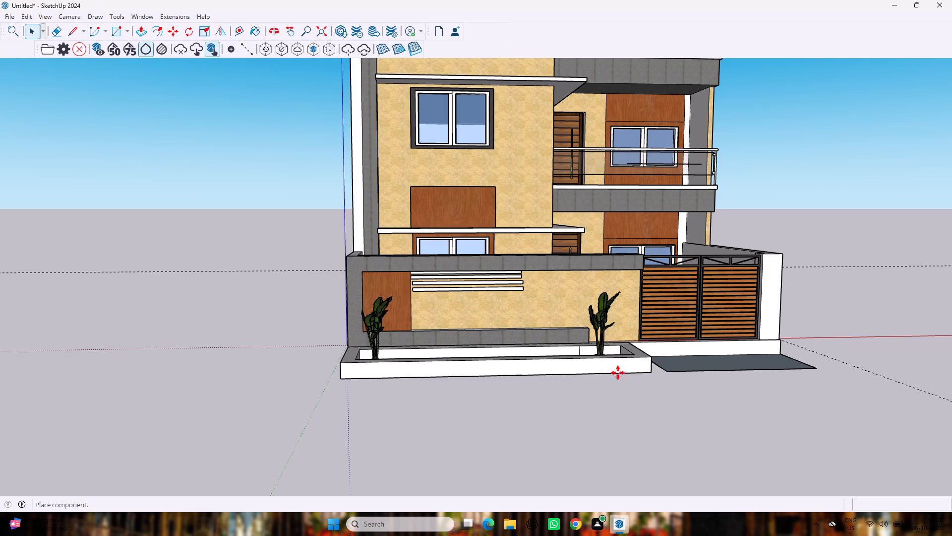
pyautogui.click(107, 395)
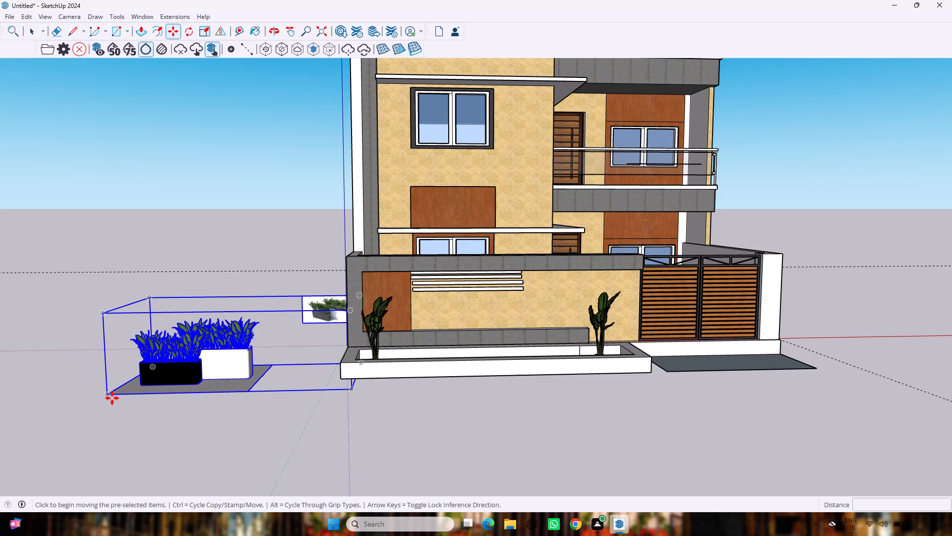
pyautogui.moveTo(107, 396); pyautogui.dragTo(65, 393)
pyautogui.click(65, 393)
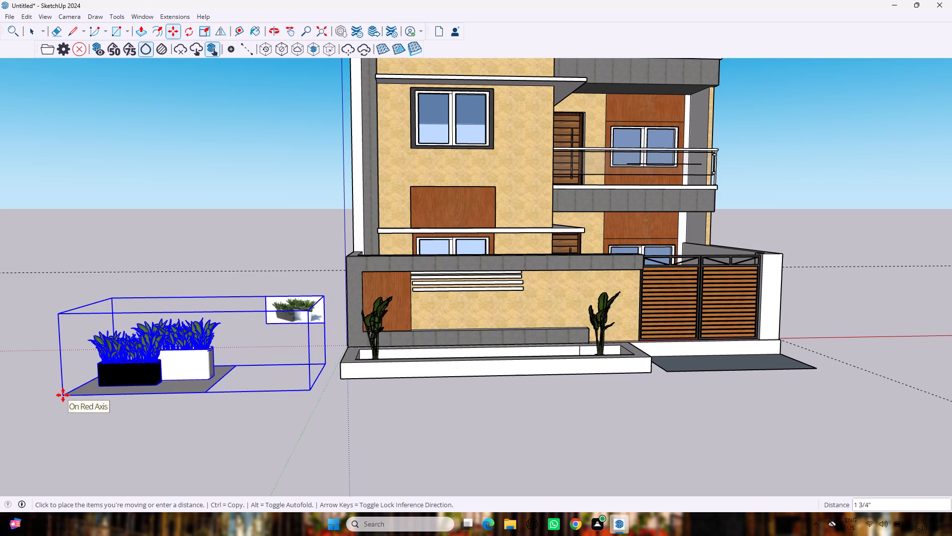
pyautogui.press('space')
pyautogui.click(180, 408)
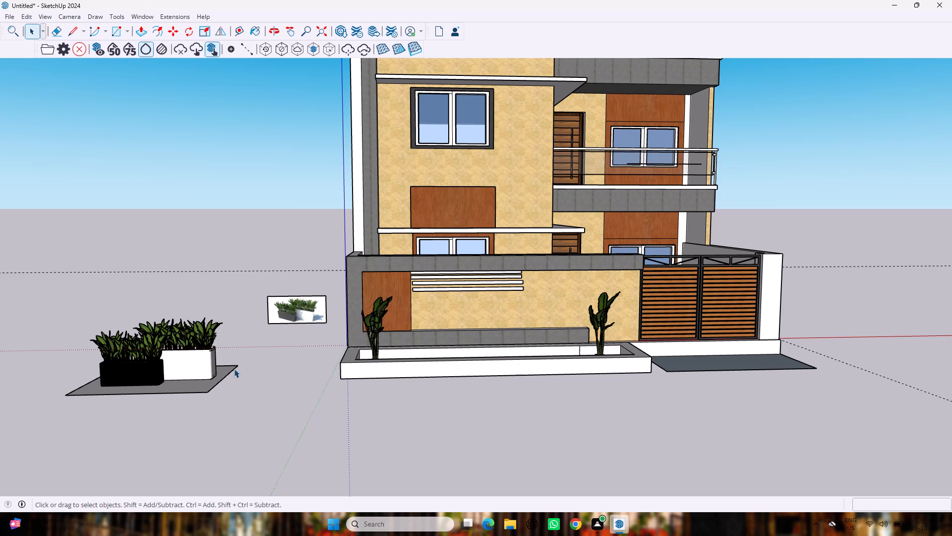
# Explode the imported planter-box component into its separate parts.
pyautogui.rightClick(212, 369)
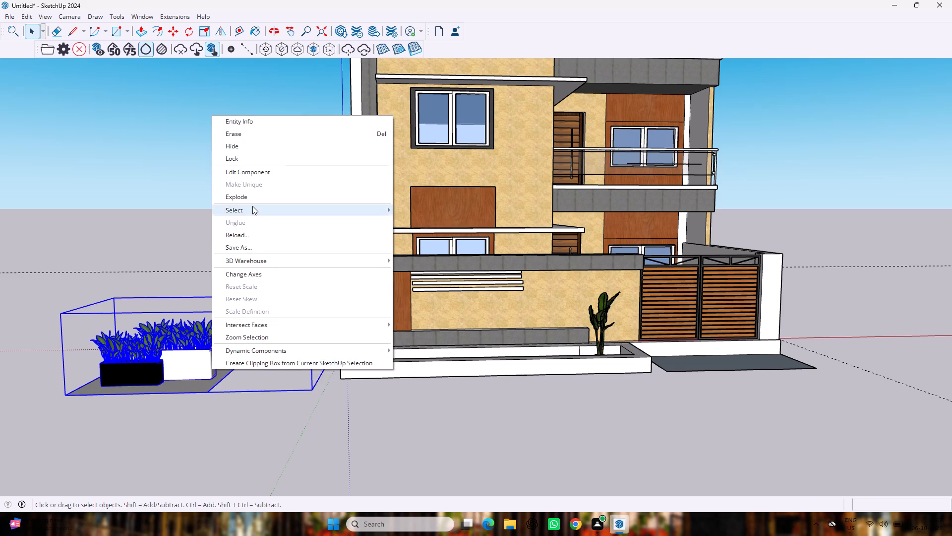
pyautogui.click(252, 196)
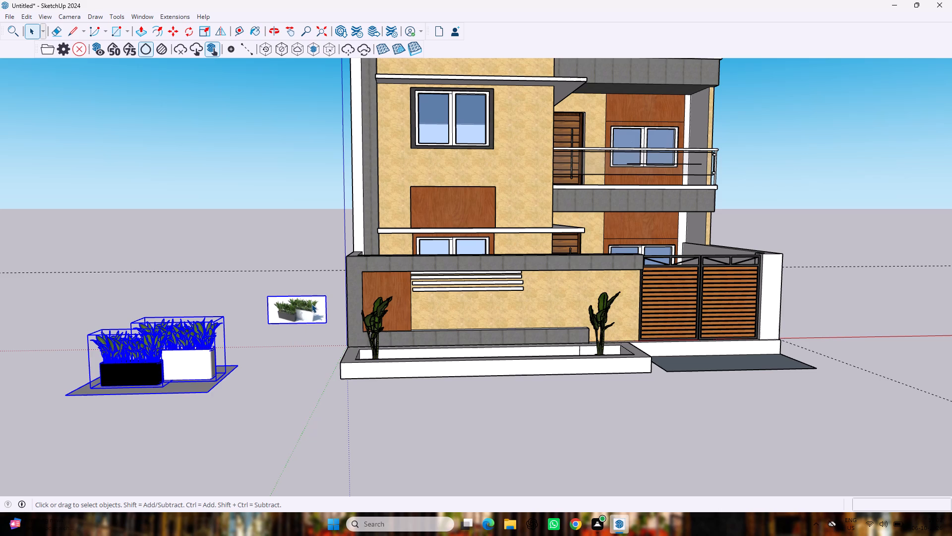
pyautogui.click(220, 398)
# Delete the preview picture that came with the imported planter boxes.
pyautogui.click(296, 304)
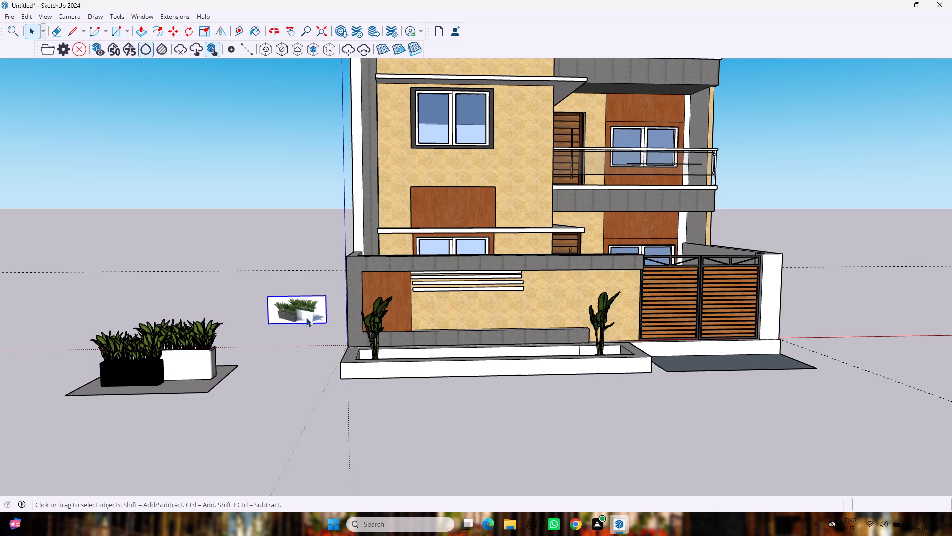
pyautogui.press('Delete')
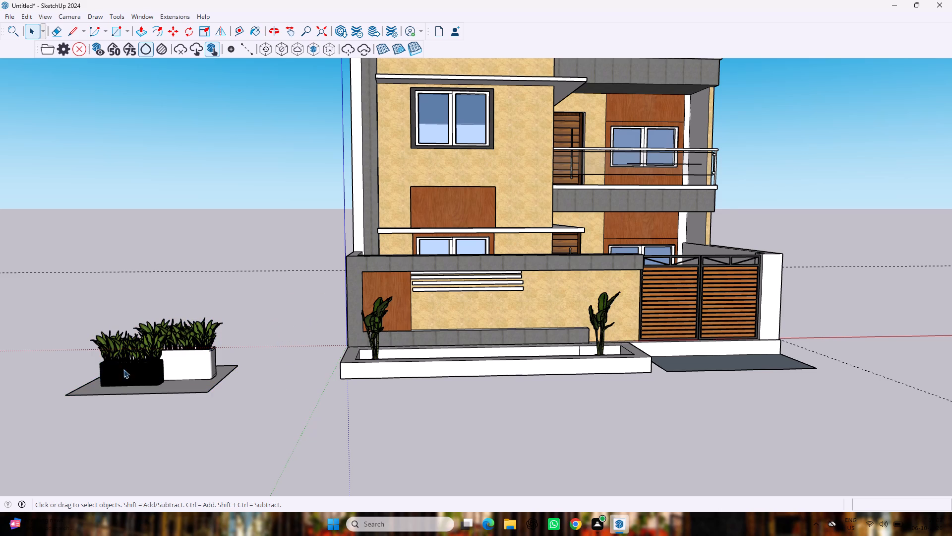
# Move the white planter box with its plants from the open ground to the trough, beside the potted plant near the wood panel.
pyautogui.moveTo(116, 382); pyautogui.dragTo(138, 442, button='middle')
pyautogui.scroll(1, 118, 382)
pyautogui.click(162, 399)
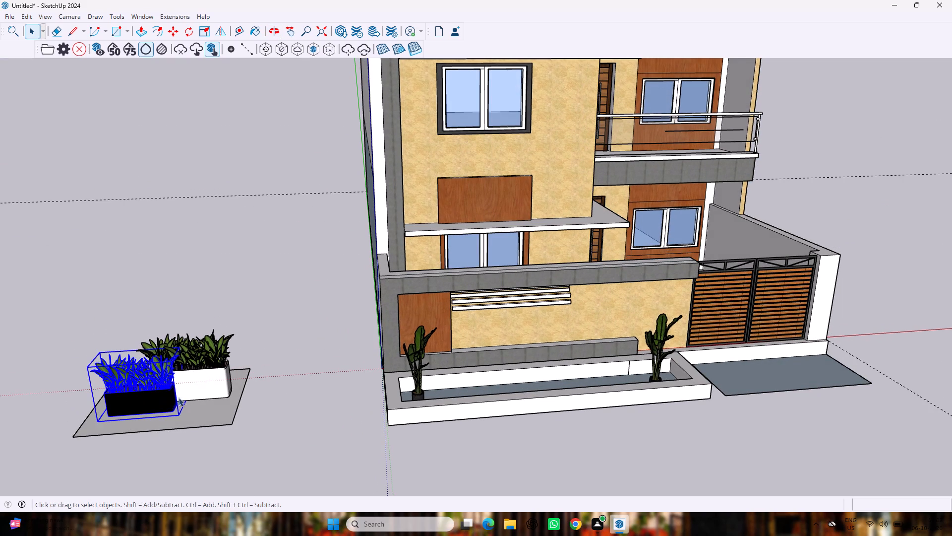
pyautogui.scroll(8, 211, 381)
pyautogui.click(207, 393)
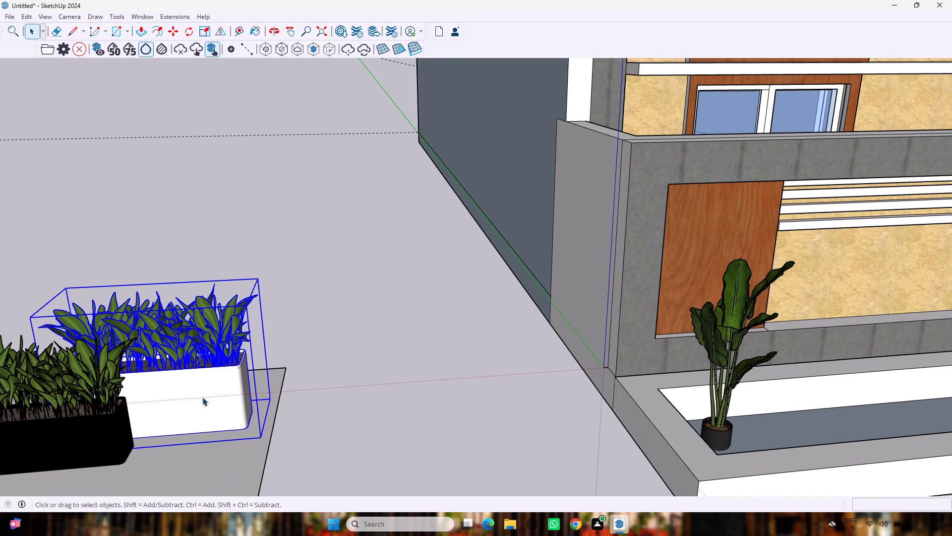
pyautogui.scroll(3, 205, 392)
pyautogui.scroll(-6, 205, 392)
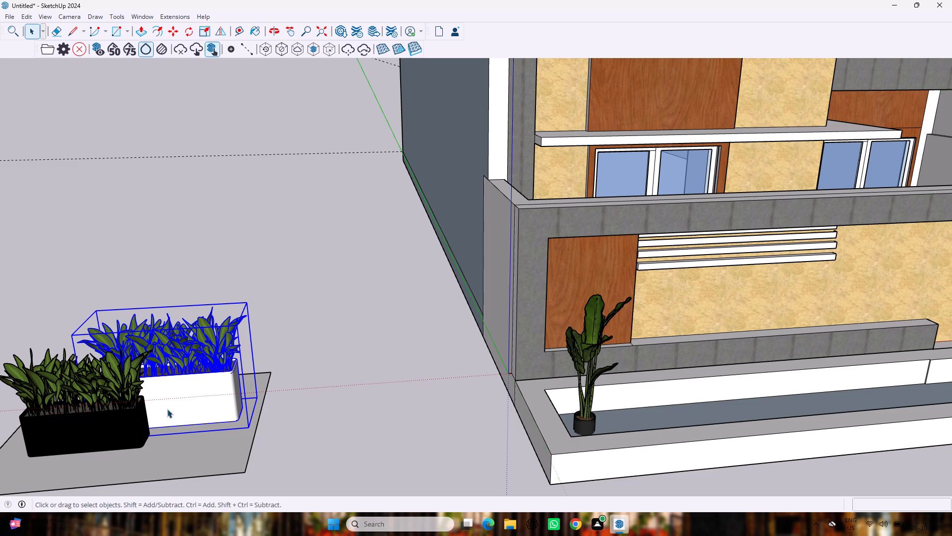
pyautogui.press('m')
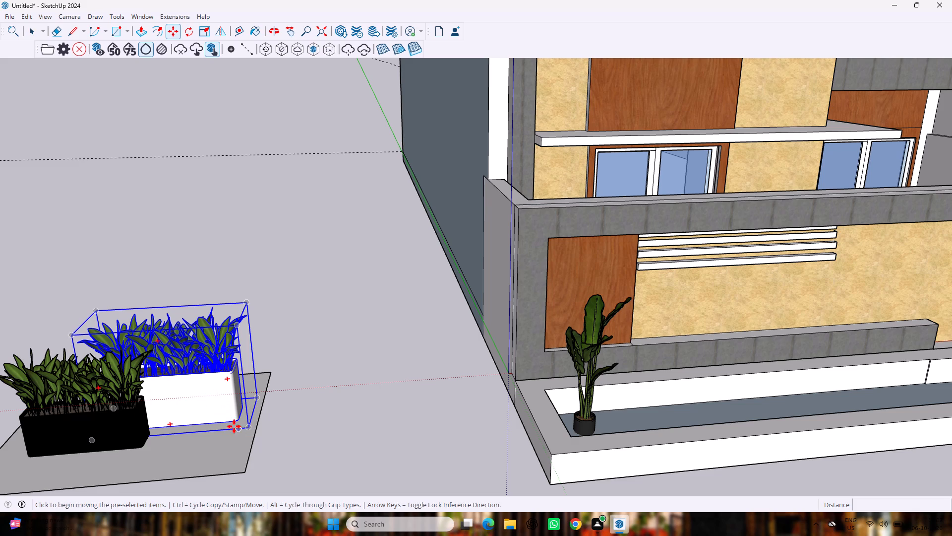
pyautogui.moveTo(239, 419); pyautogui.dragTo(707, 414)
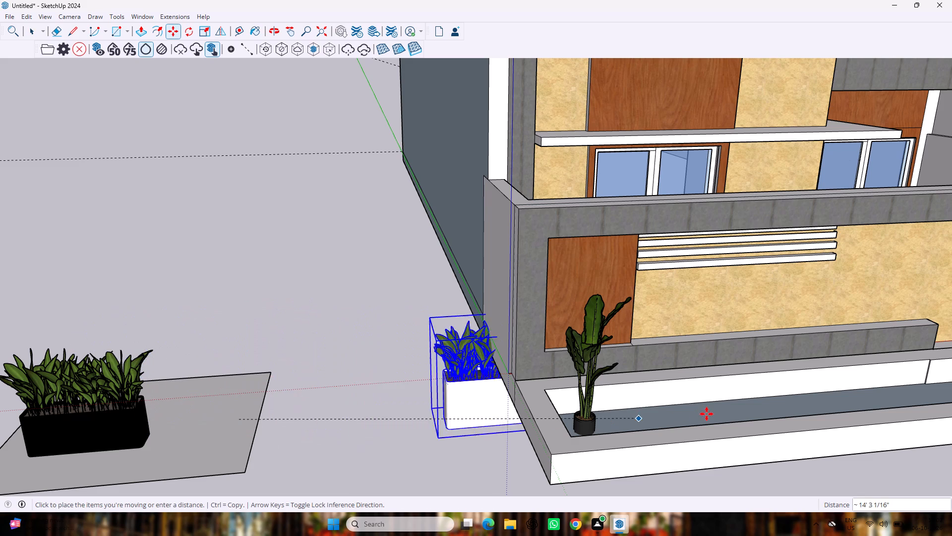
pyautogui.moveTo(707, 414); pyautogui.dragTo(700, 477)
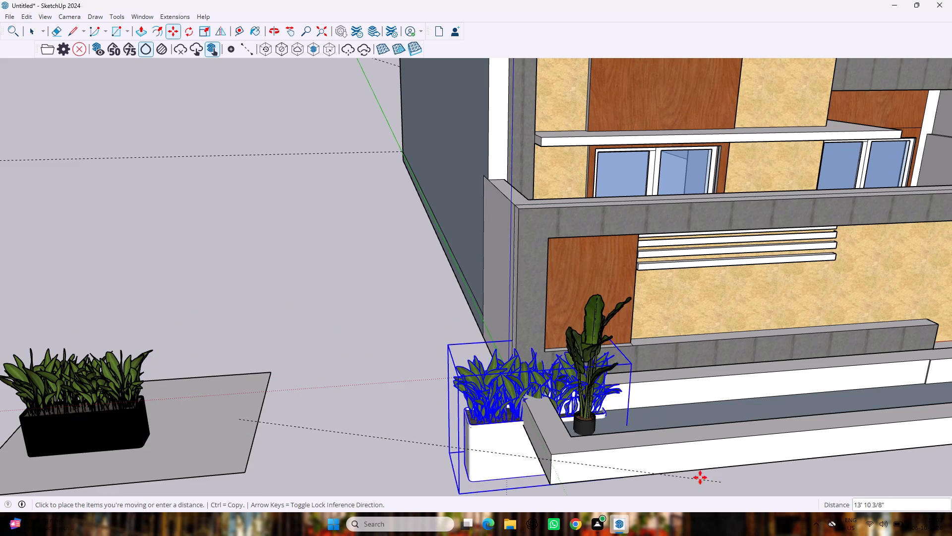
pyautogui.moveTo(700, 477); pyautogui.dragTo(523, 397)
pyautogui.click(521, 394)
pyautogui.moveTo(518, 387); pyautogui.dragTo(515, 381)
pyautogui.moveTo(514, 377); pyautogui.dragTo(514, 372)
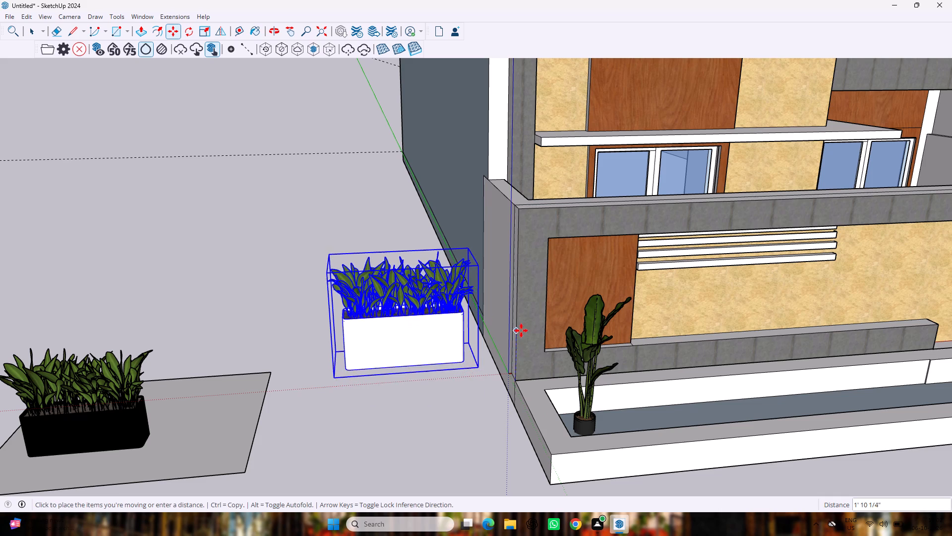
pyautogui.click(478, 352)
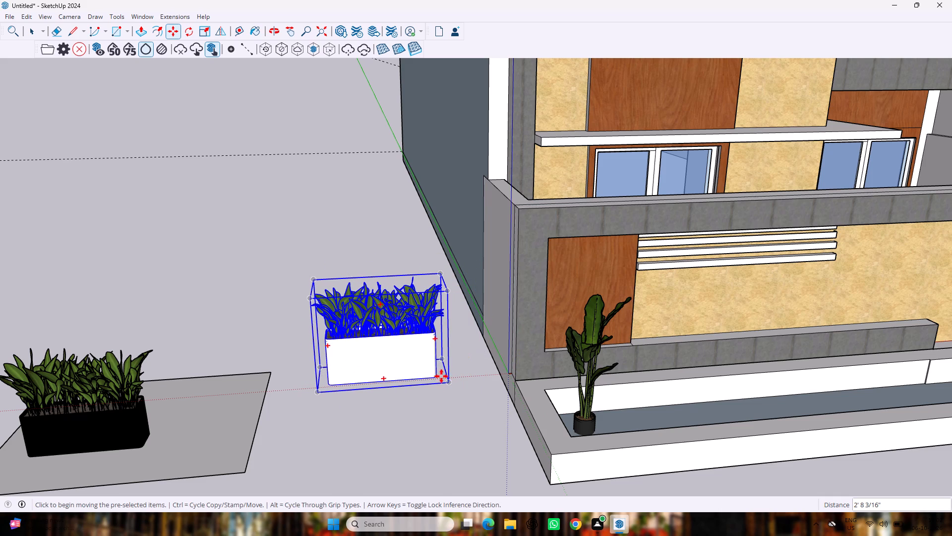
pyautogui.click(433, 378)
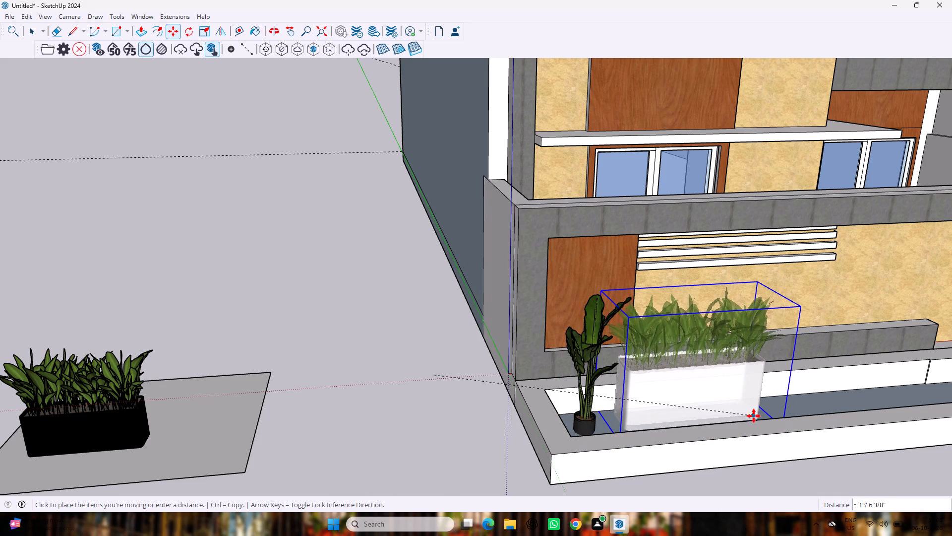
pyautogui.click(753, 418)
# Shift the white planter box about 2' so that it sits inside the trough beside the potted plant.
pyautogui.scroll(-4, 793, 411)
pyautogui.moveTo(794, 394); pyautogui.dragTo(626, 332, button='middle')
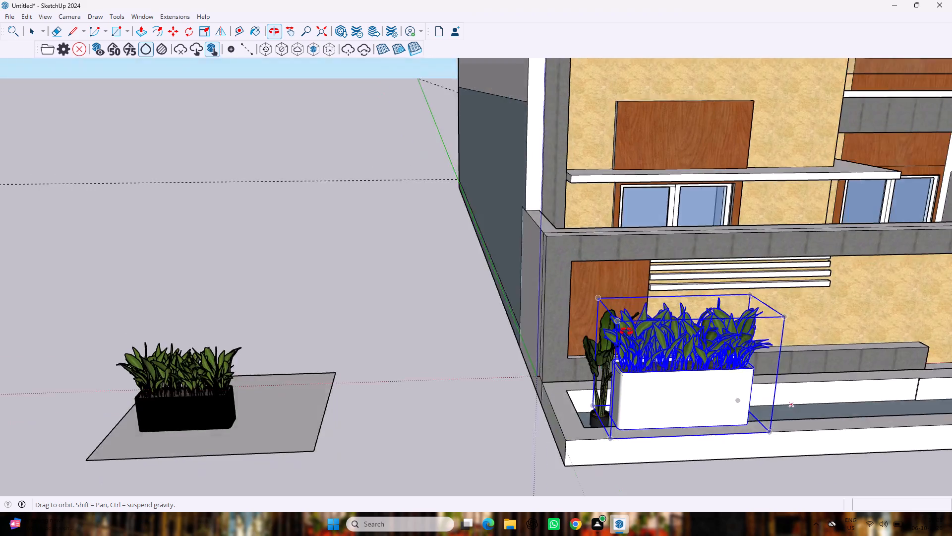
pyautogui.moveTo(626, 332); pyautogui.dragTo(509, 409, button='middle')
pyautogui.scroll(-3, 484, 430)
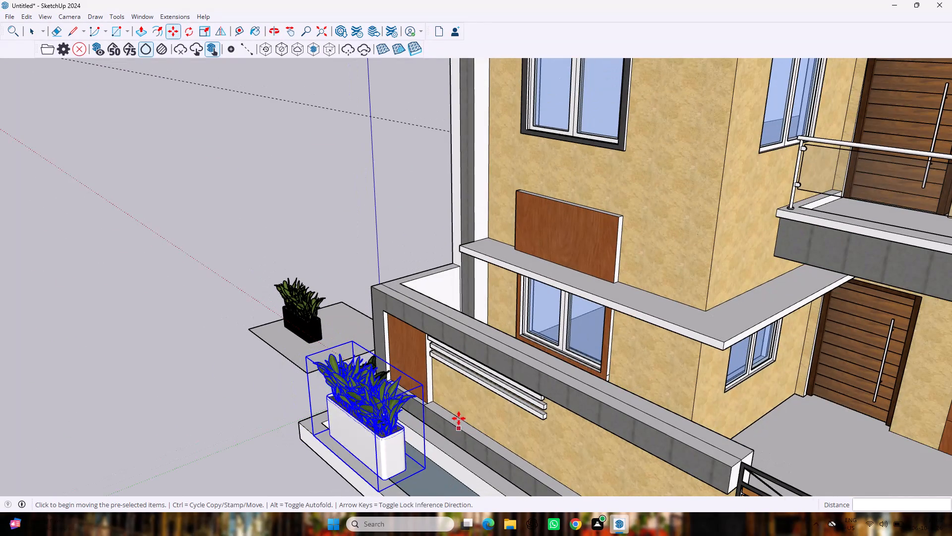
pyautogui.click(407, 466)
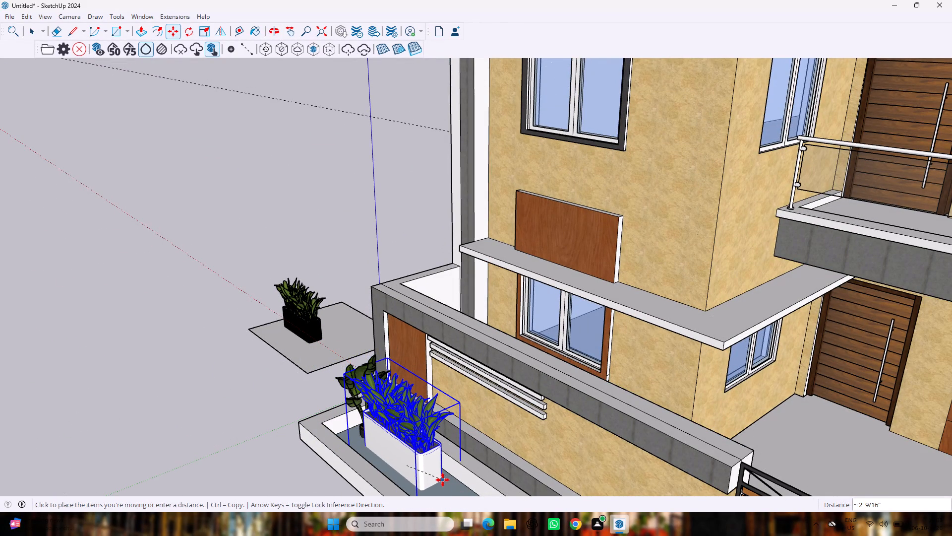
pyautogui.click(443, 480)
pyautogui.moveTo(422, 462); pyautogui.dragTo(558, 376, button='middle')
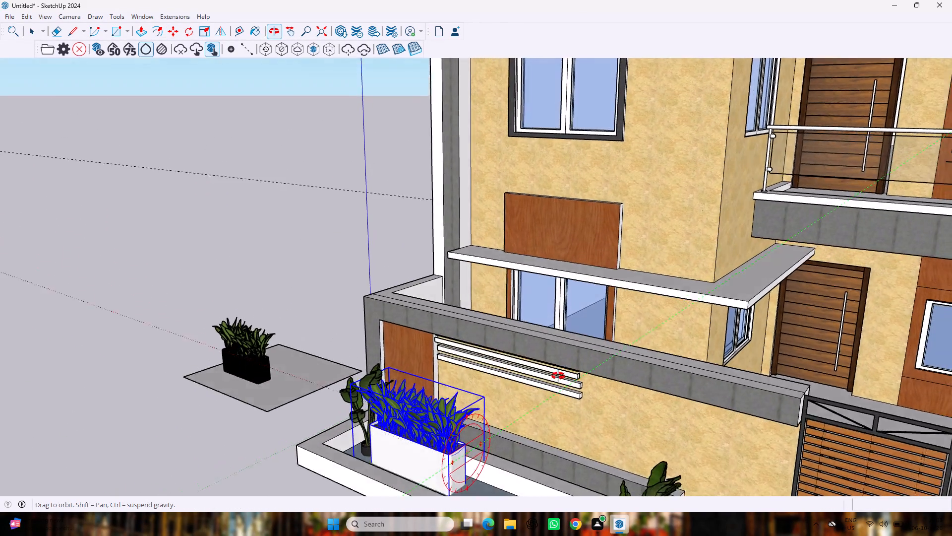
pyautogui.moveTo(558, 376); pyautogui.dragTo(576, 363, button='middle')
pyautogui.press('space')
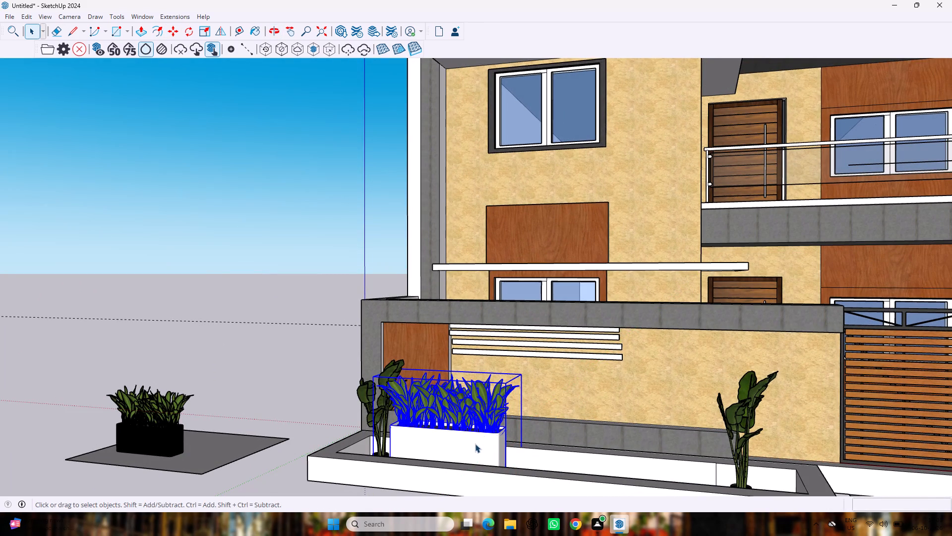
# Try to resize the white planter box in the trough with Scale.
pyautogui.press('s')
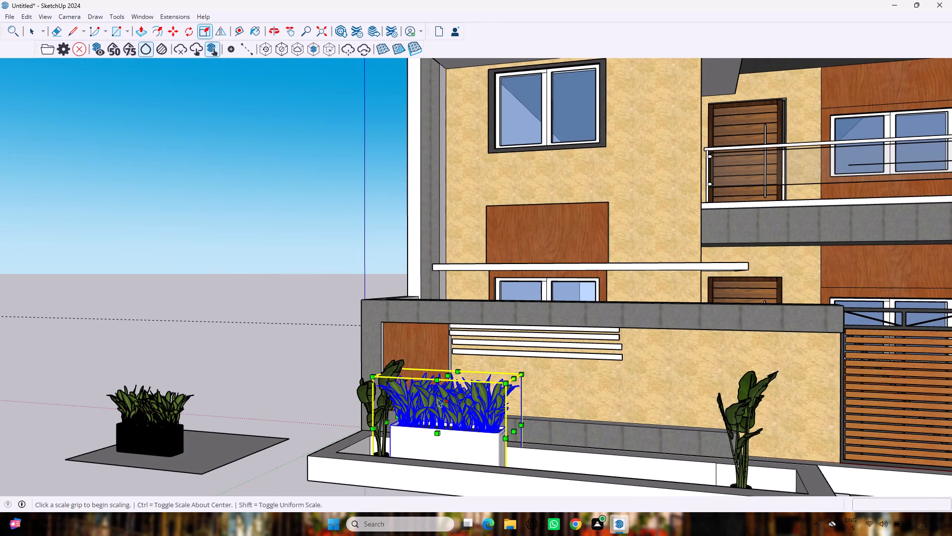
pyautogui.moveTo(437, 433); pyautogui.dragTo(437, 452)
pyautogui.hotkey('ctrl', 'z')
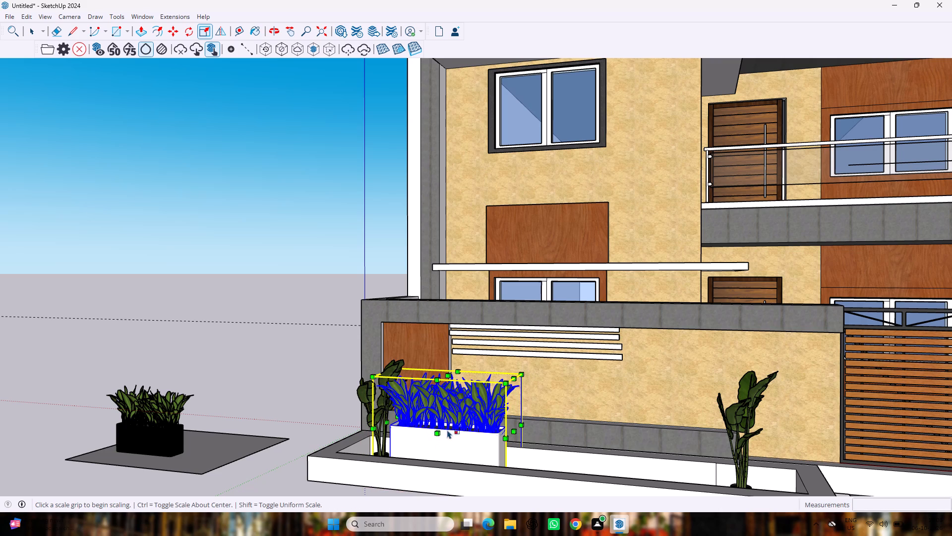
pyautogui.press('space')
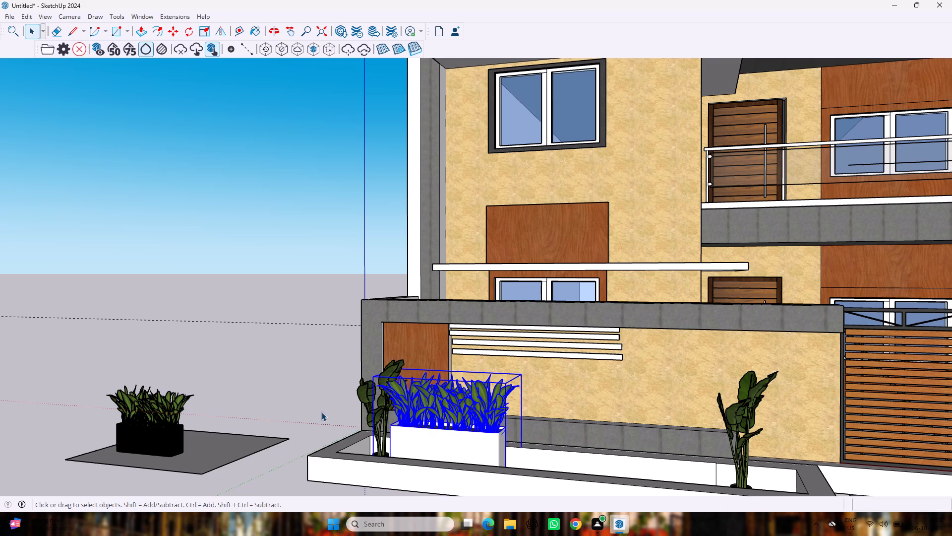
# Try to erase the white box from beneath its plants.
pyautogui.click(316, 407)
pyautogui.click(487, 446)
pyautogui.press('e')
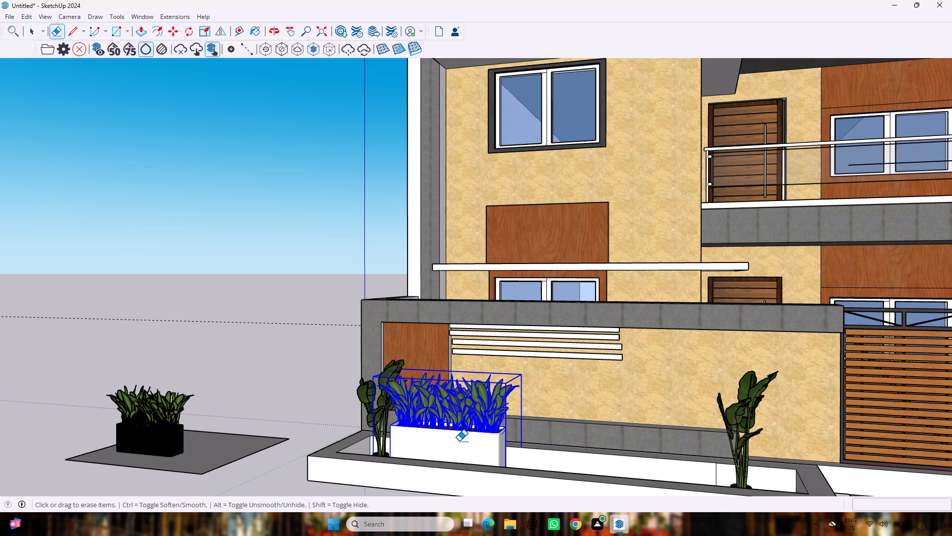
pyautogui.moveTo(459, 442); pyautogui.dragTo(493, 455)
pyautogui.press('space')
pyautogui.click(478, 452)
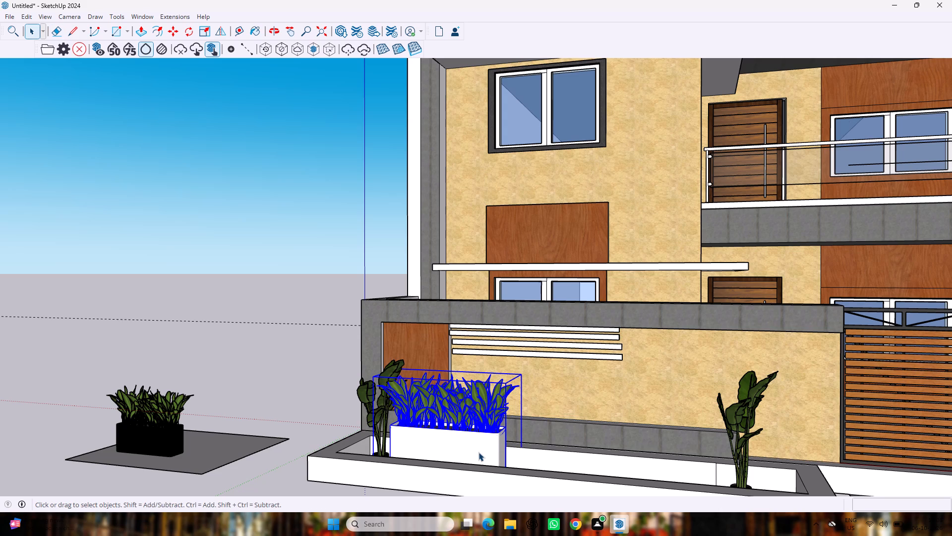
# Open the white planter's group for editing and move the box away from its plants onto the open ground.
pyautogui.doubleClick(479, 452)
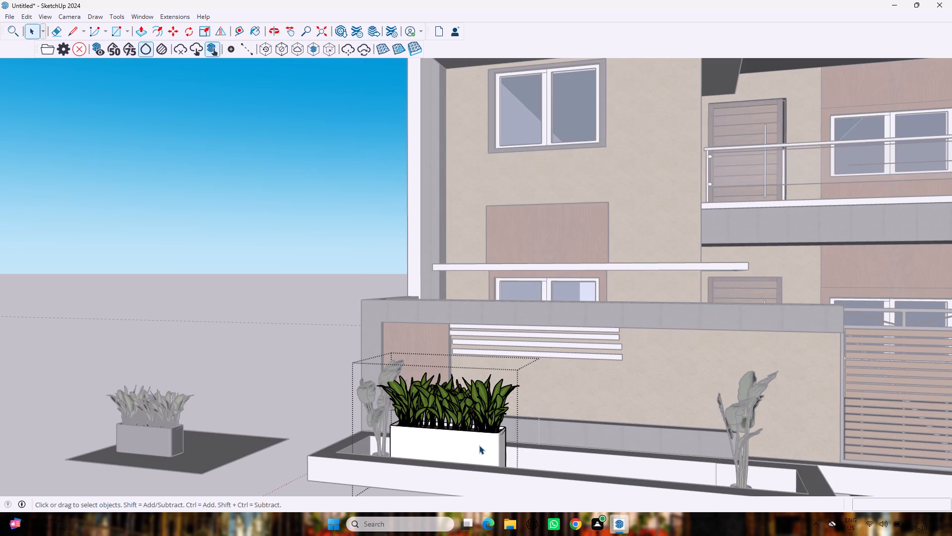
pyautogui.press('e')
pyautogui.moveTo(476, 444); pyautogui.dragTo(500, 464)
pyautogui.scroll(1, 515, 440)
pyautogui.moveTo(515, 440); pyautogui.dragTo(438, 438, button='middle')
pyautogui.scroll(1, 438, 438)
pyautogui.scroll(-4, 438, 440)
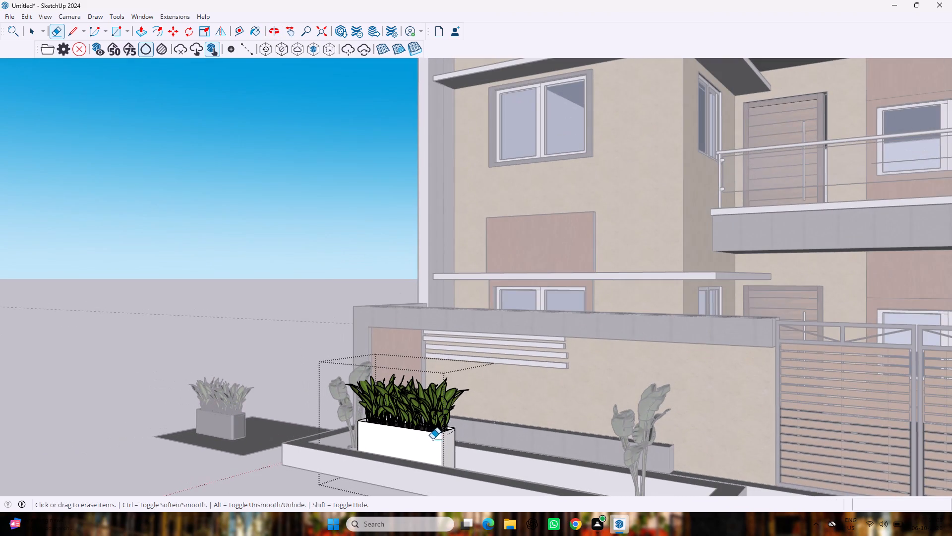
pyautogui.press('space')
pyautogui.press('m')
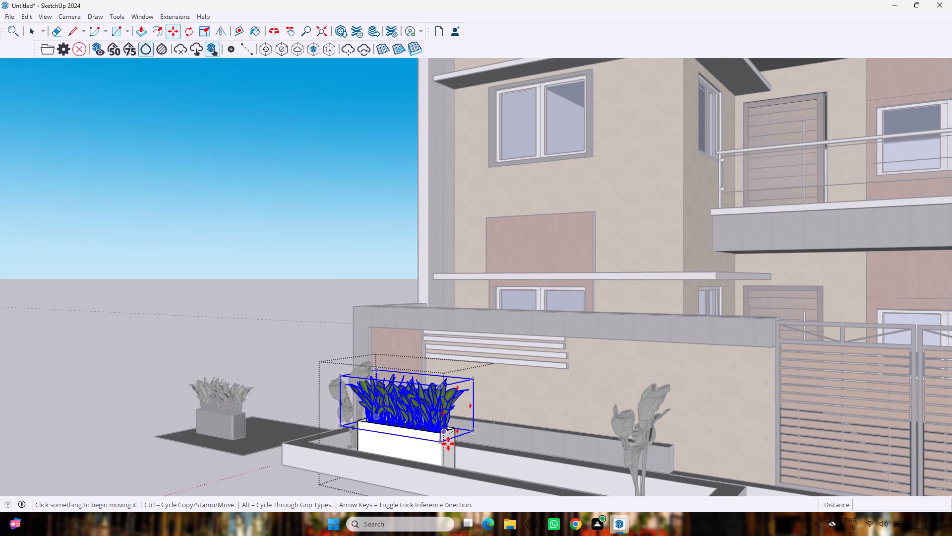
pyautogui.moveTo(442, 434); pyautogui.dragTo(146, 435)
# Move the plants about 1' 9 5/8" to sit lower in the trough and leave the group.
pyautogui.scroll(3, 399, 426)
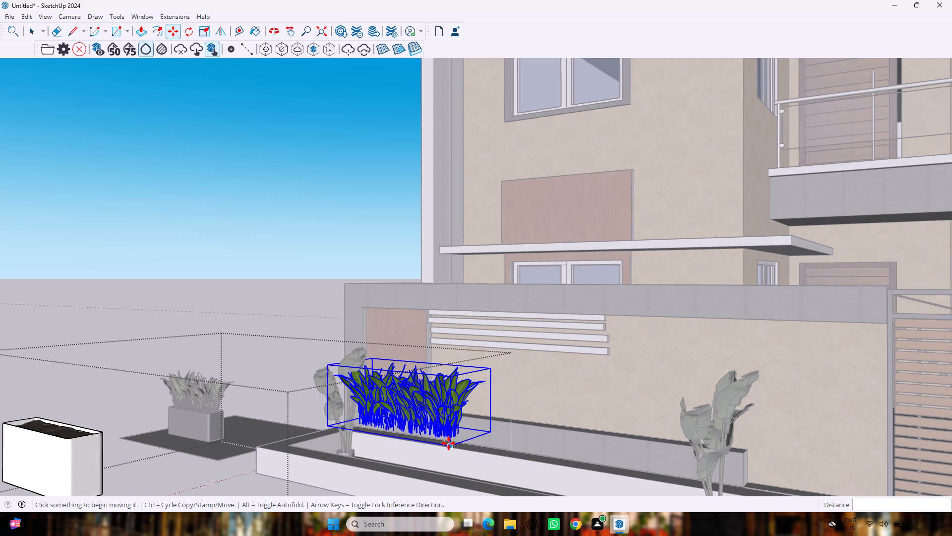
pyautogui.moveTo(449, 447); pyautogui.dragTo(436, 483)
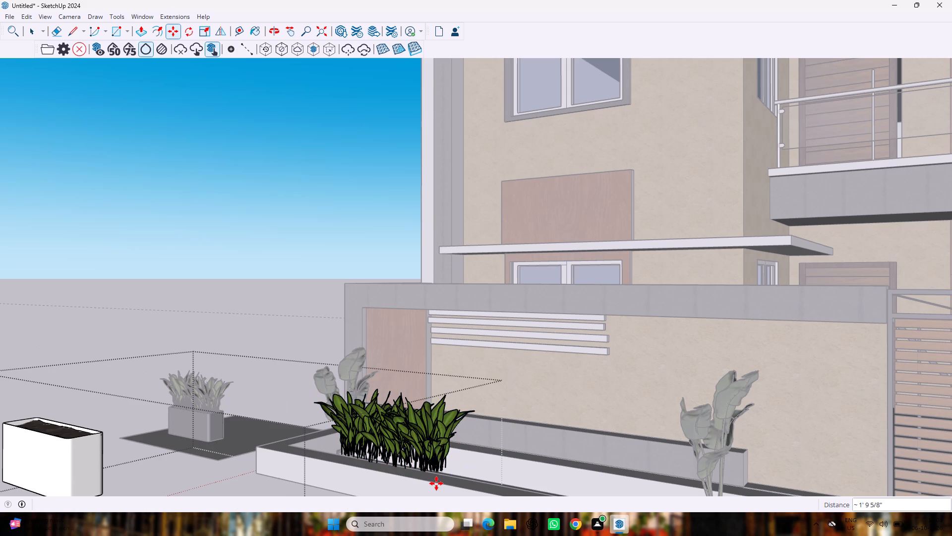
pyautogui.press('space')
pyautogui.click(274, 344)
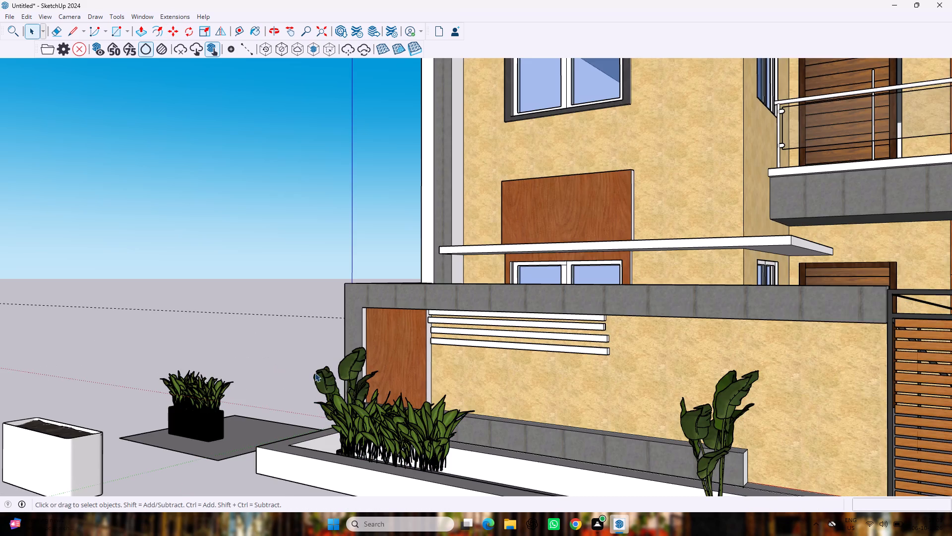
# Explode the group that still joins the trough plants with the white box on the open ground.
pyautogui.scroll(-4, 356, 375)
pyautogui.moveTo(401, 392); pyautogui.dragTo(297, 422, button='middle')
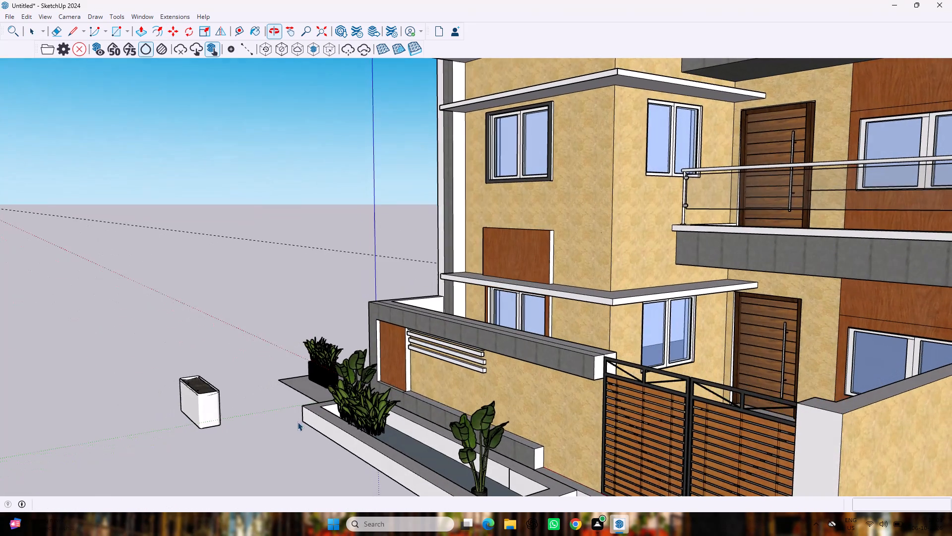
pyautogui.press('m')
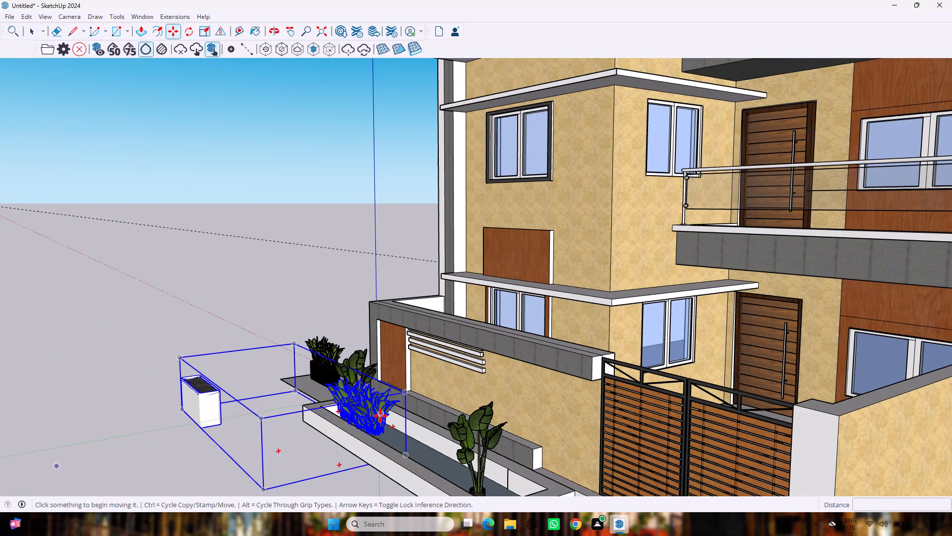
pyautogui.press('space')
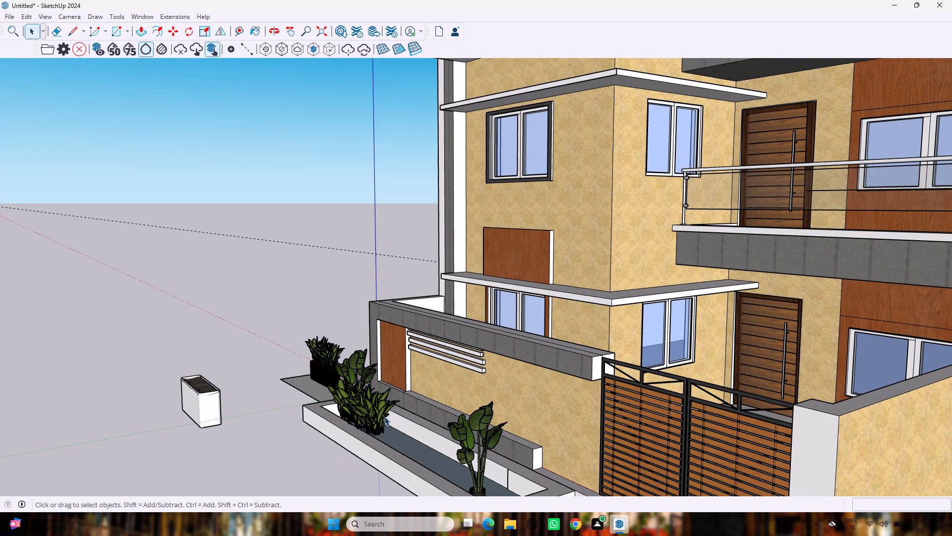
pyautogui.click(378, 416)
pyautogui.press('space')
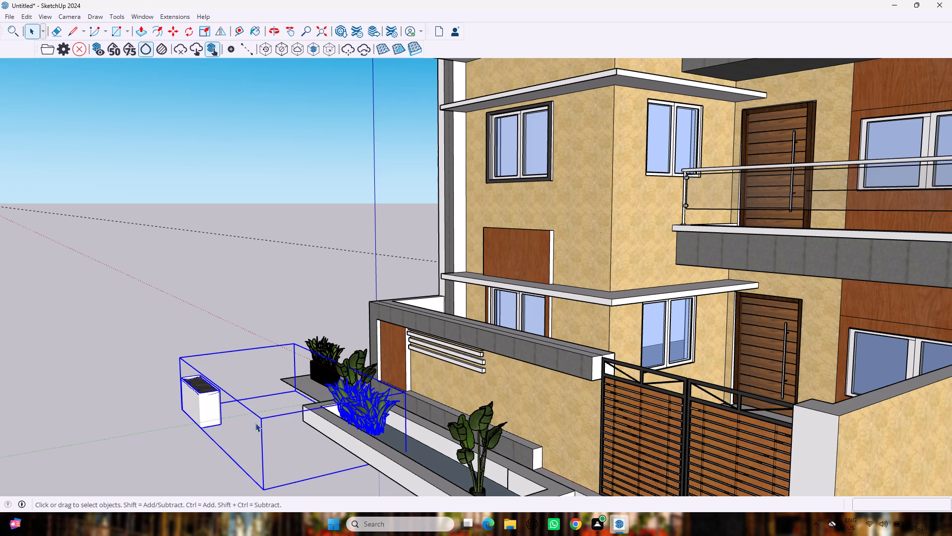
pyautogui.click(179, 417)
pyautogui.rightClick(212, 404)
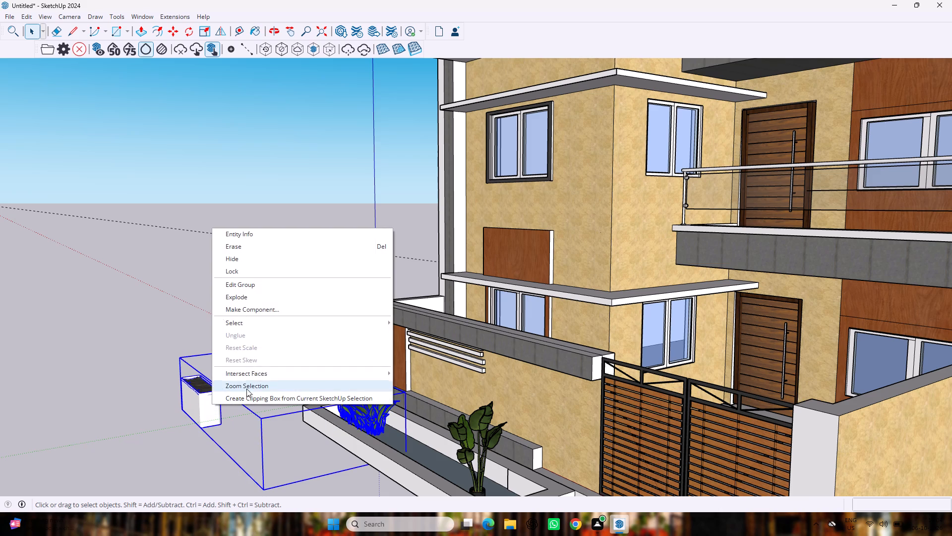
pyautogui.click(267, 293)
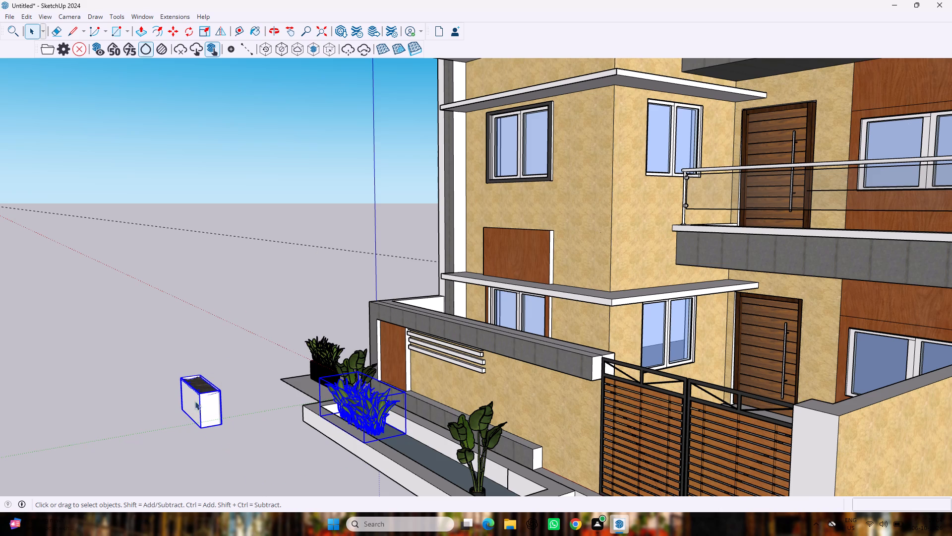
# Delete the separated white box on the open ground.
pyautogui.click(130, 439)
pyautogui.click(206, 417)
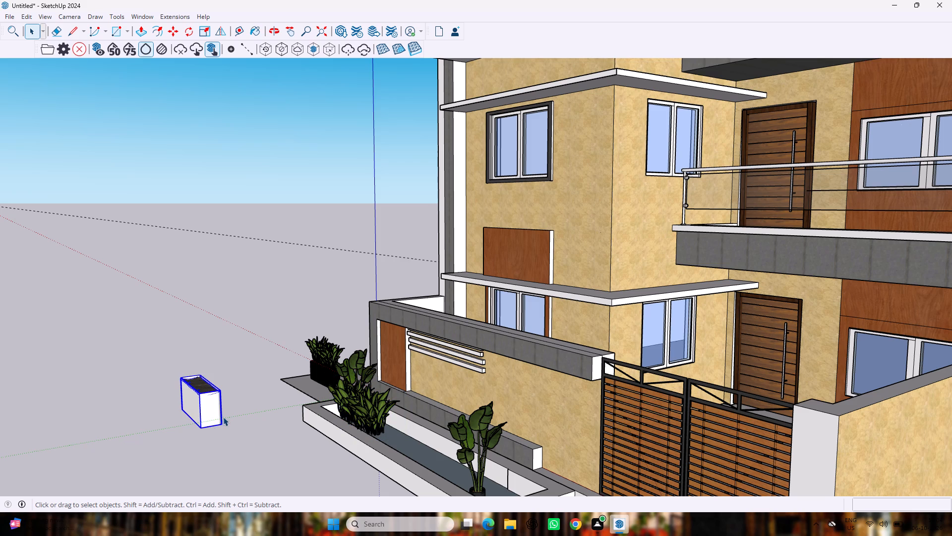
pyautogui.press('Delete')
# Move the leafy plants about 1' 10 11/16" along the trough towards the gate and lower them about 7 7/16".
pyautogui.press('m')
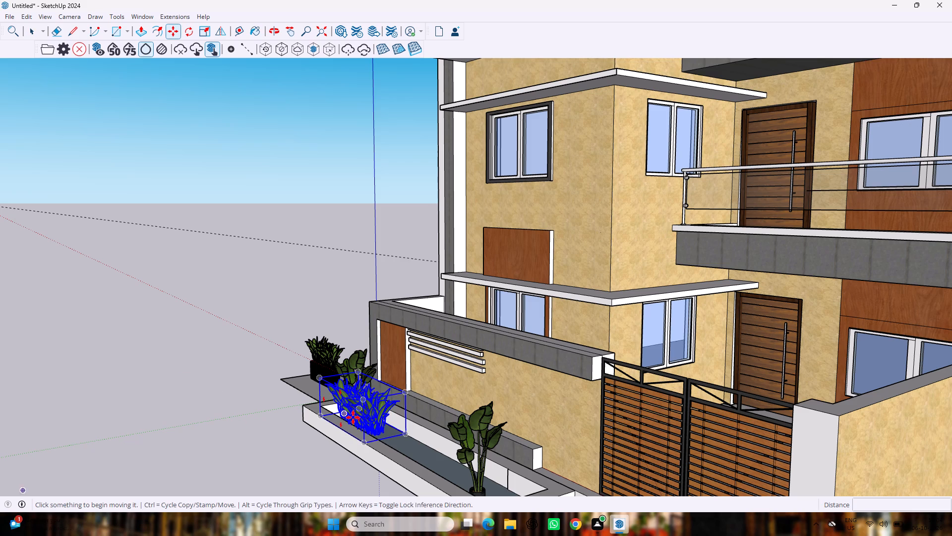
pyautogui.scroll(10, 394, 434)
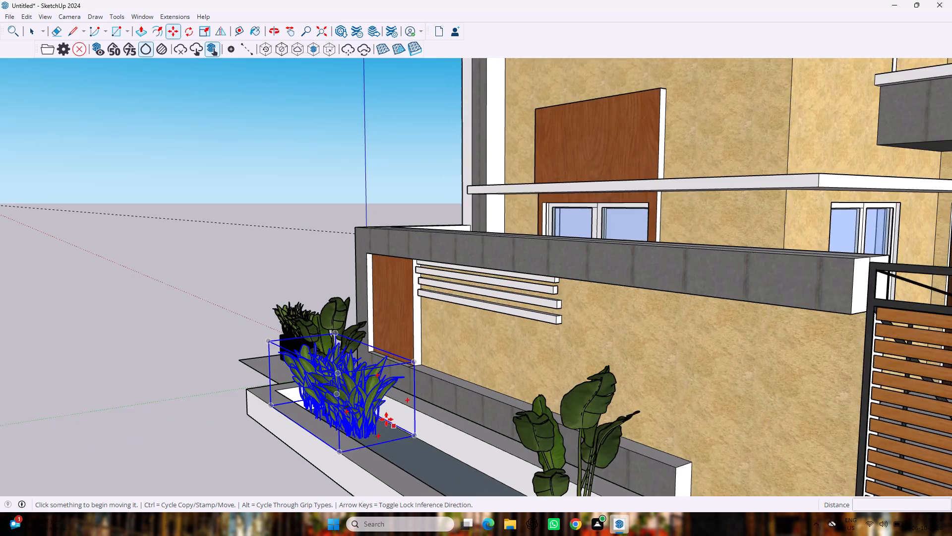
pyautogui.scroll(3, 386, 419)
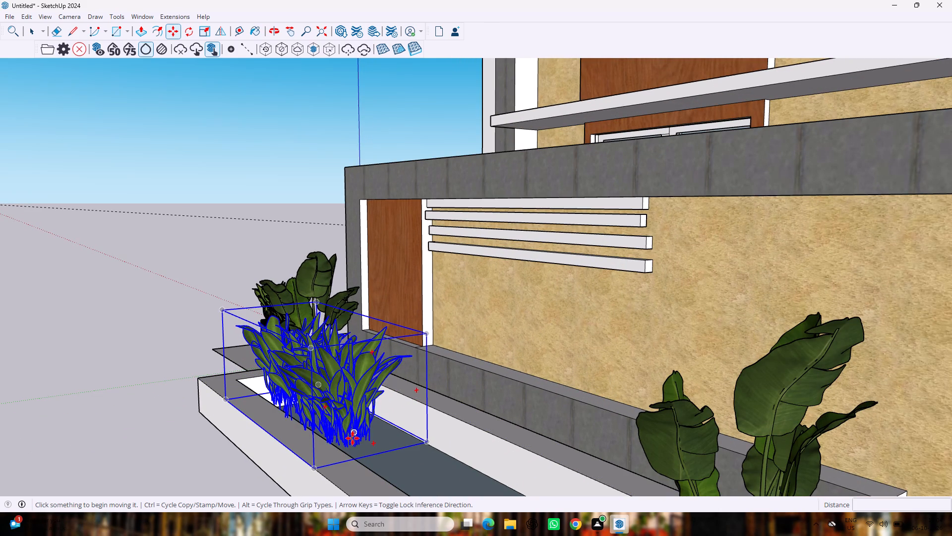
pyautogui.moveTo(373, 453); pyautogui.dragTo(397, 451)
pyautogui.moveTo(397, 451); pyautogui.dragTo(426, 474)
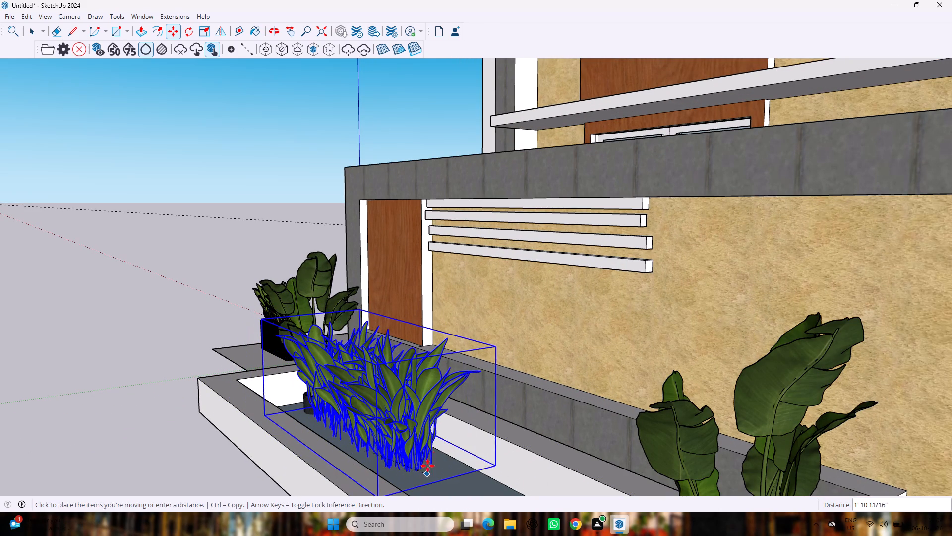
pyautogui.moveTo(417, 438); pyautogui.dragTo(418, 461)
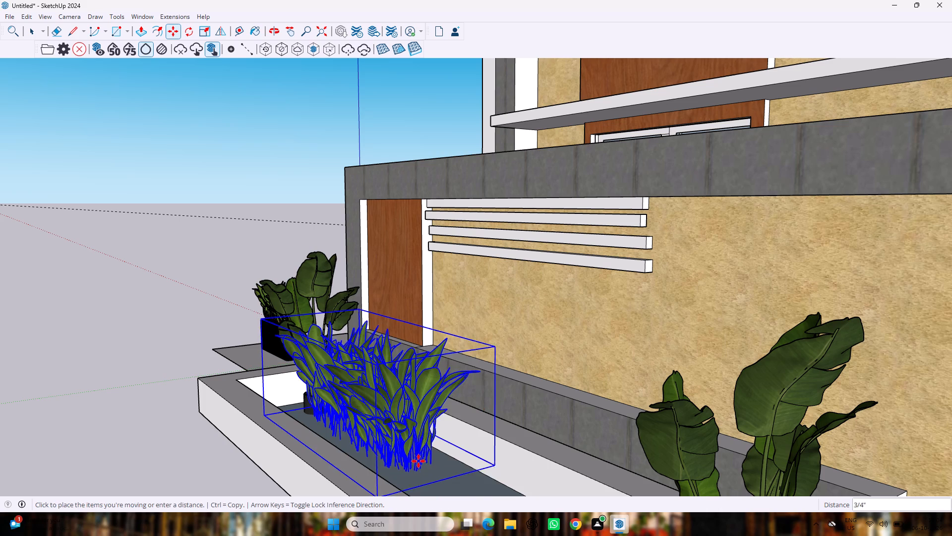
pyautogui.moveTo(418, 461); pyautogui.dragTo(419, 470)
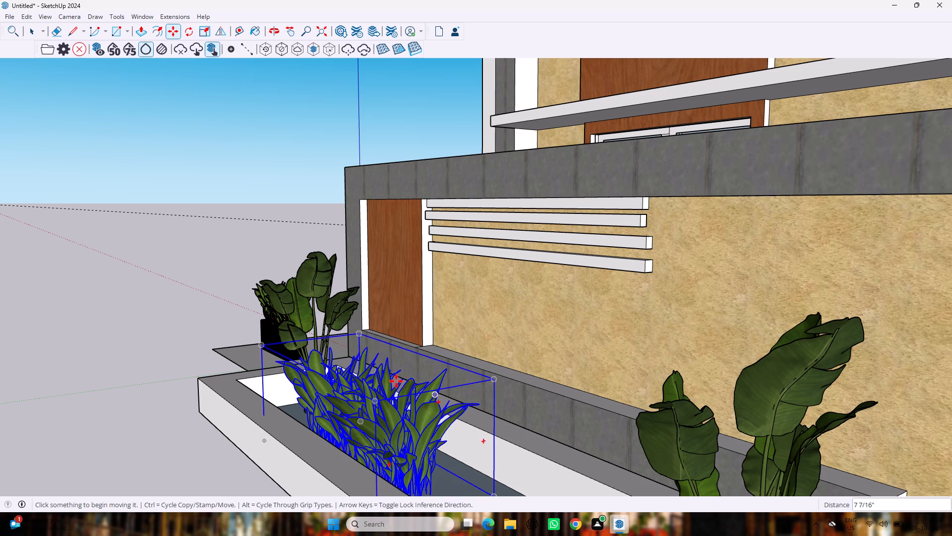
# Move the leafy plants about 1' 5 7/8" back along the trough towards the potted plant beside the wood panel.
pyautogui.moveTo(136, 320); pyautogui.dragTo(417, 357, button='middle')
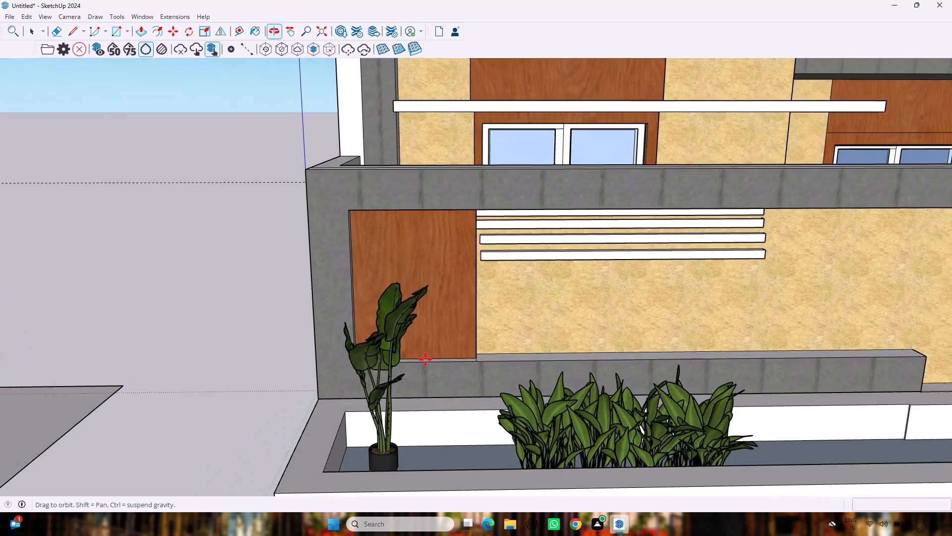
pyautogui.scroll(4, 498, 419)
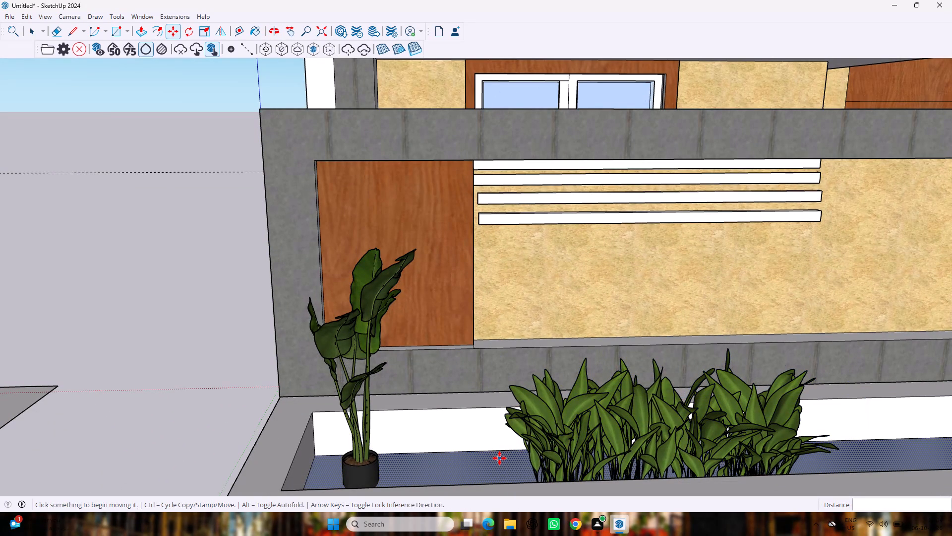
pyautogui.moveTo(499, 458); pyautogui.dragTo(489, 444)
pyautogui.press('Escape')
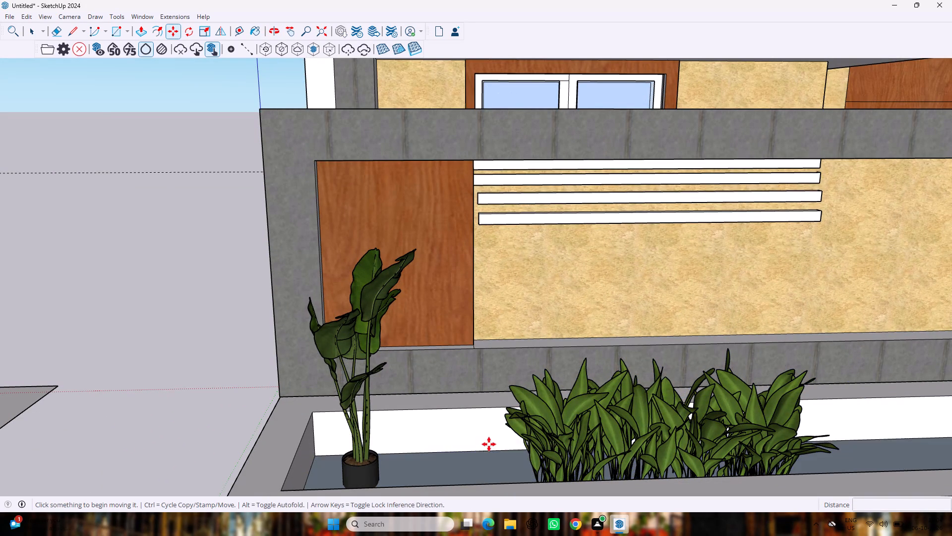
pyautogui.moveTo(489, 444); pyautogui.dragTo(489, 444)
pyautogui.click(568, 439)
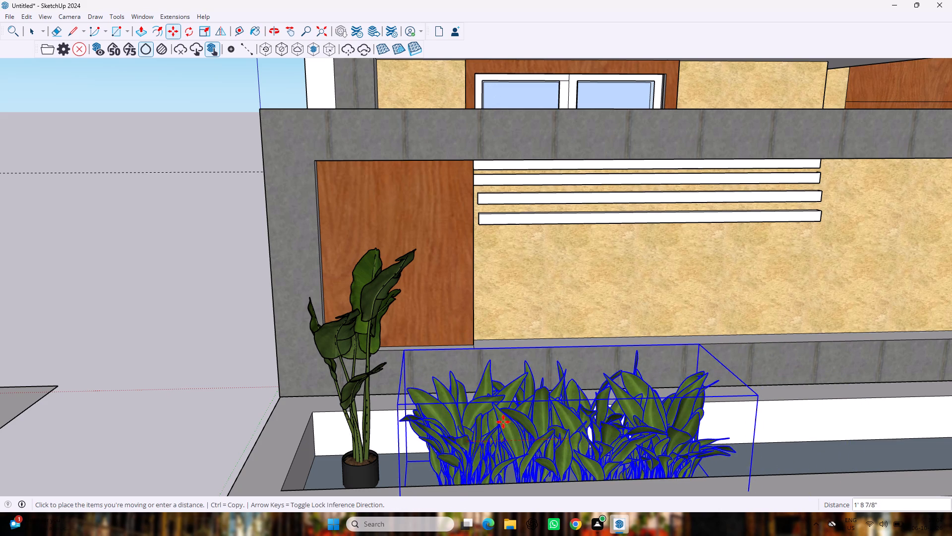
pyautogui.click(481, 447)
pyautogui.press('space')
pyautogui.click(115, 345)
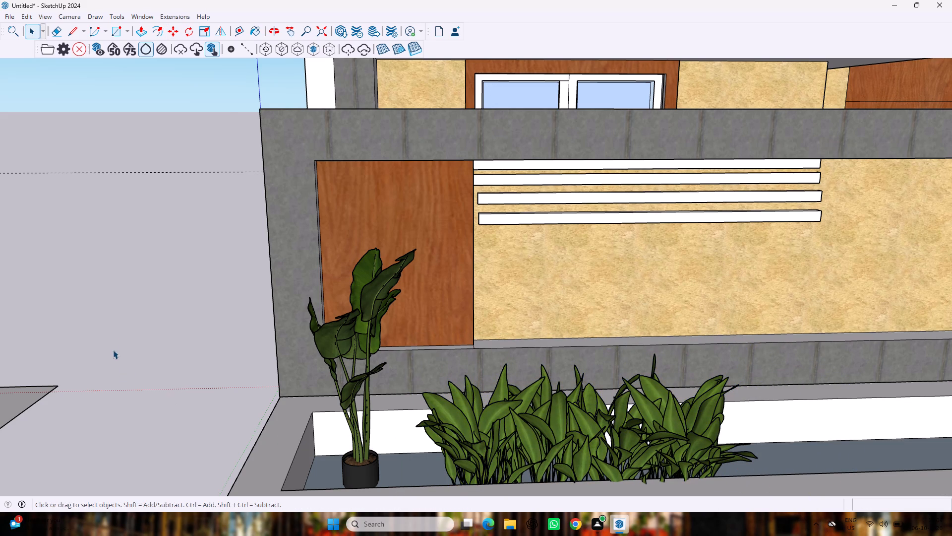
# Copy the leafy plants and paste the copy directly beside them, between the two potted plants in the trough.
pyautogui.scroll(-13, 123, 336)
pyautogui.moveTo(228, 394); pyautogui.dragTo(226, 392, button='middle')
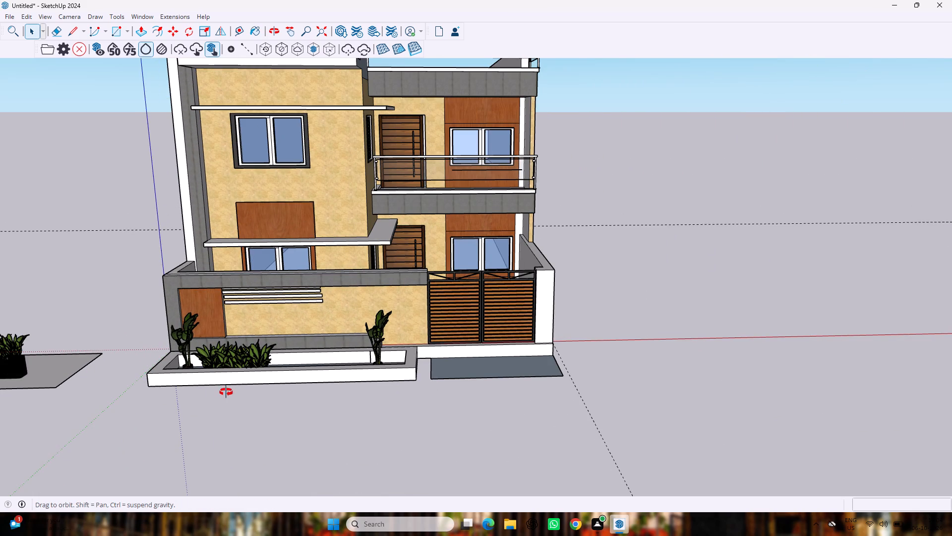
pyautogui.moveTo(226, 392); pyautogui.dragTo(246, 391, button='middle')
pyautogui.click(254, 362)
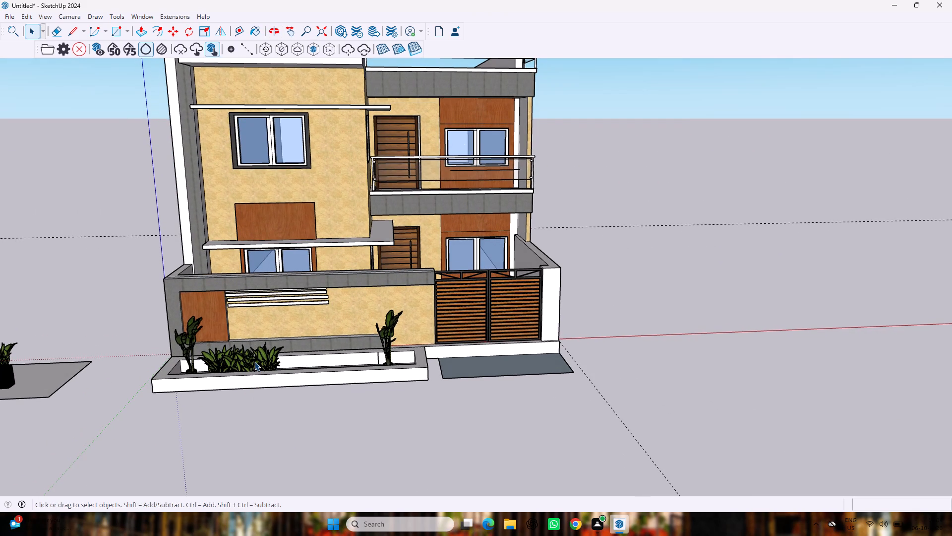
pyautogui.hotkey('ctrl', 'c')
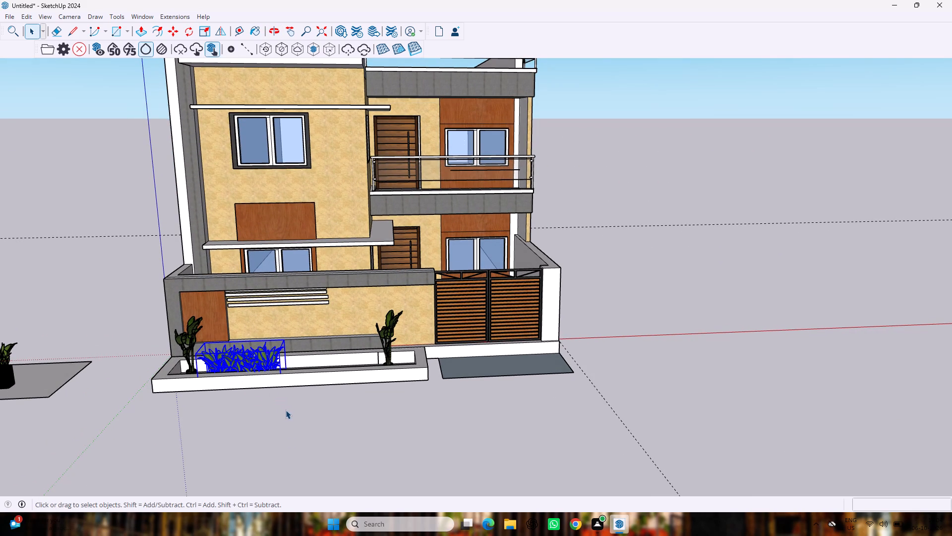
pyautogui.hotkey('ctrl', 'v')
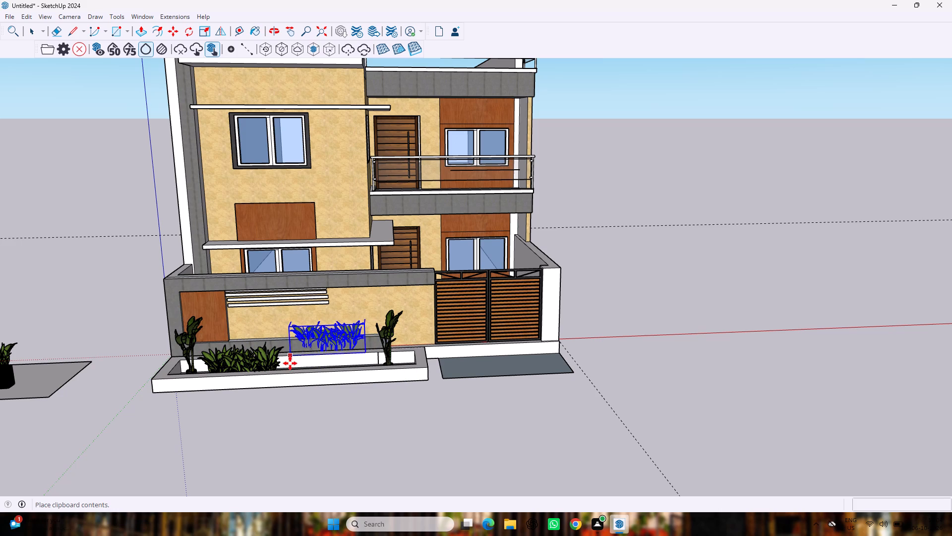
pyautogui.scroll(17, 293, 363)
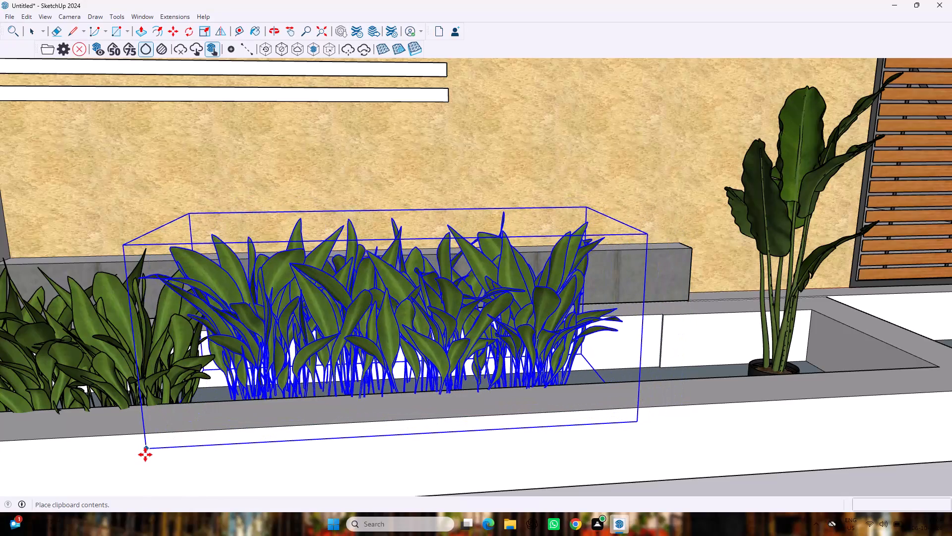
pyautogui.click(141, 490)
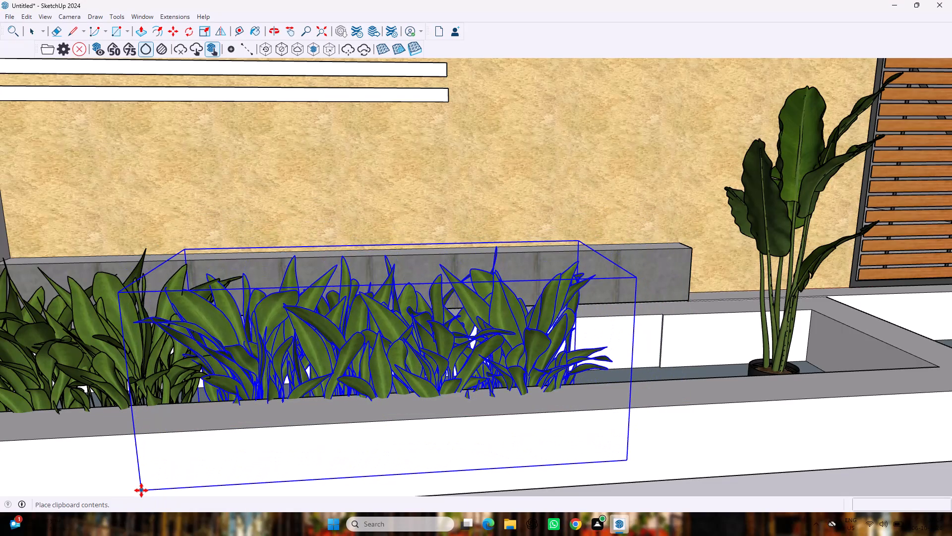
pyautogui.press('space')
pyautogui.scroll(-7, 288, 454)
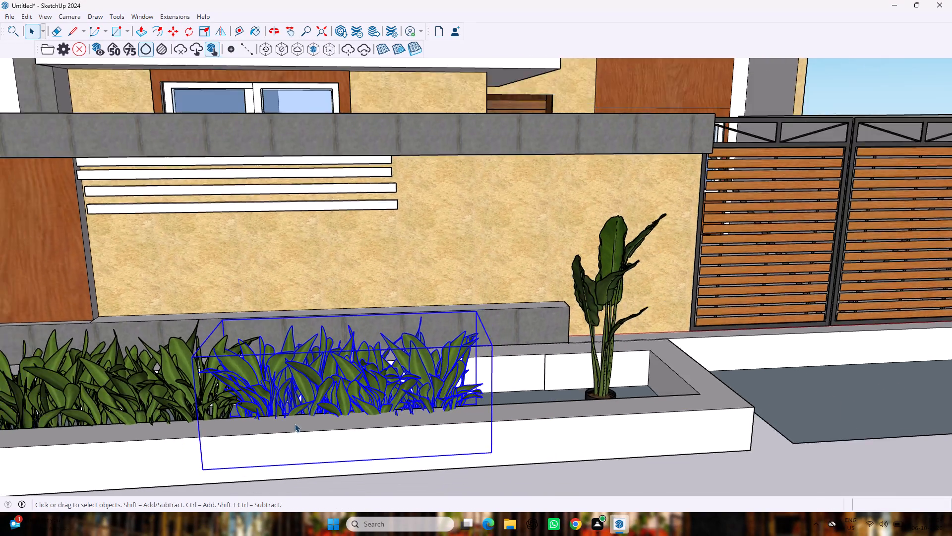
pyautogui.scroll(-6, 295, 423)
pyautogui.click(454, 470)
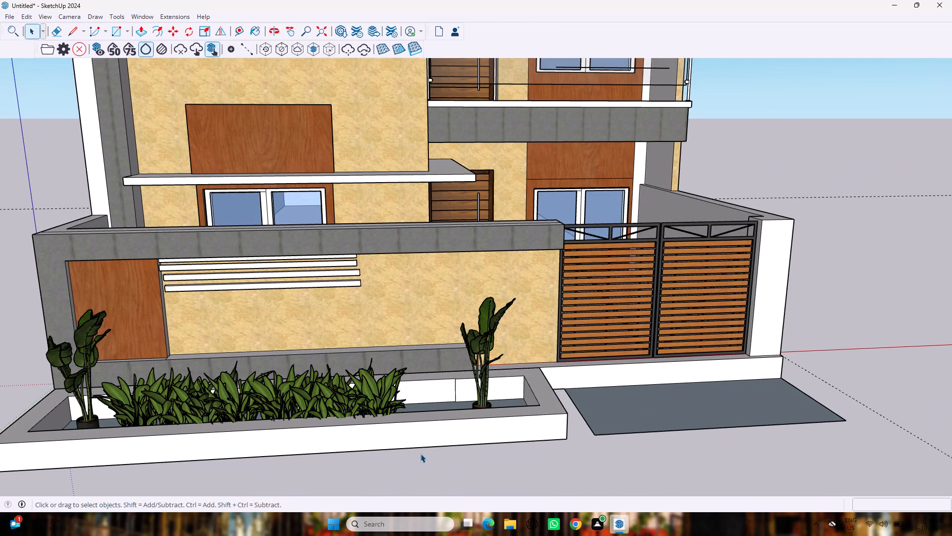
# Examine the planted trough and the boundary wall from several angles.
pyautogui.moveTo(415, 374); pyautogui.dragTo(209, 373, button='middle')
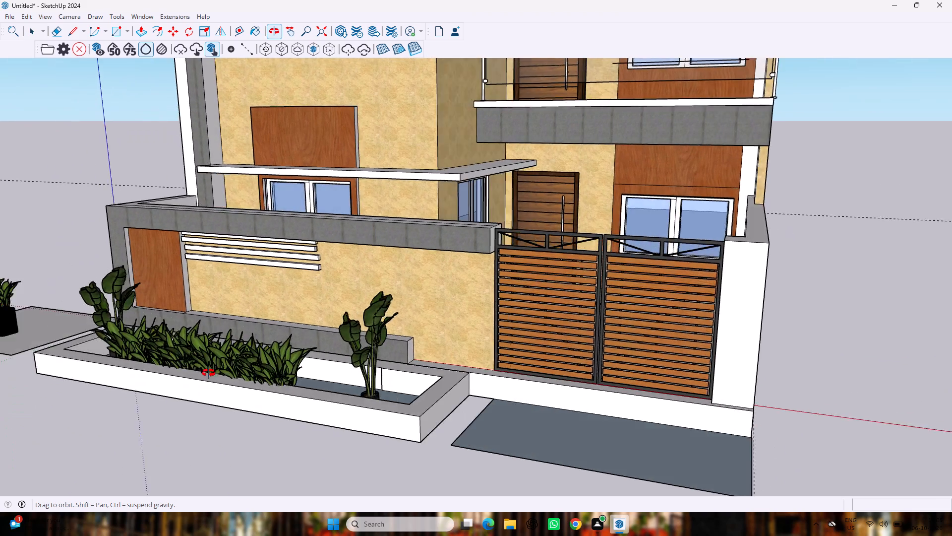
pyautogui.moveTo(209, 373); pyautogui.dragTo(195, 376, button='middle')
pyautogui.scroll(5, 263, 346)
pyautogui.moveTo(282, 335); pyautogui.dragTo(192, 315, button='middle')
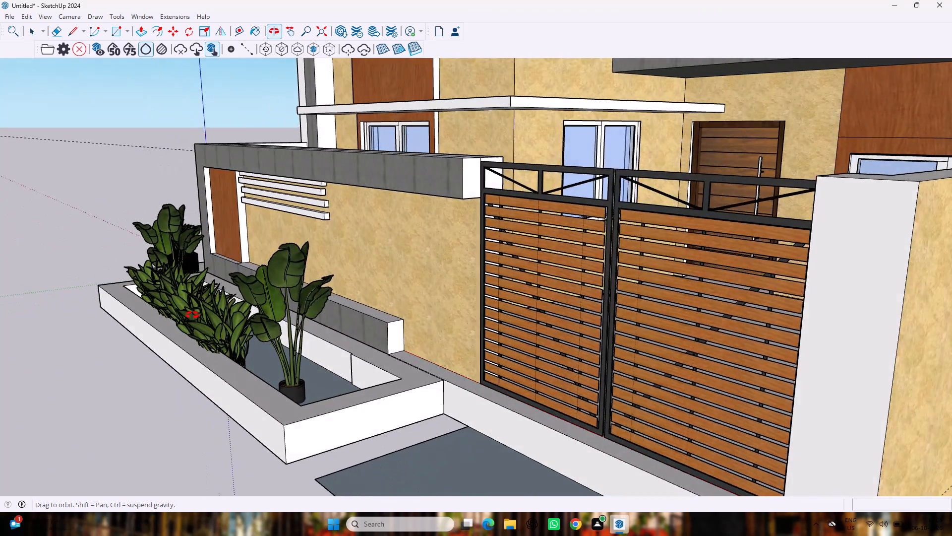
pyautogui.moveTo(192, 315); pyautogui.dragTo(317, 327, button='middle')
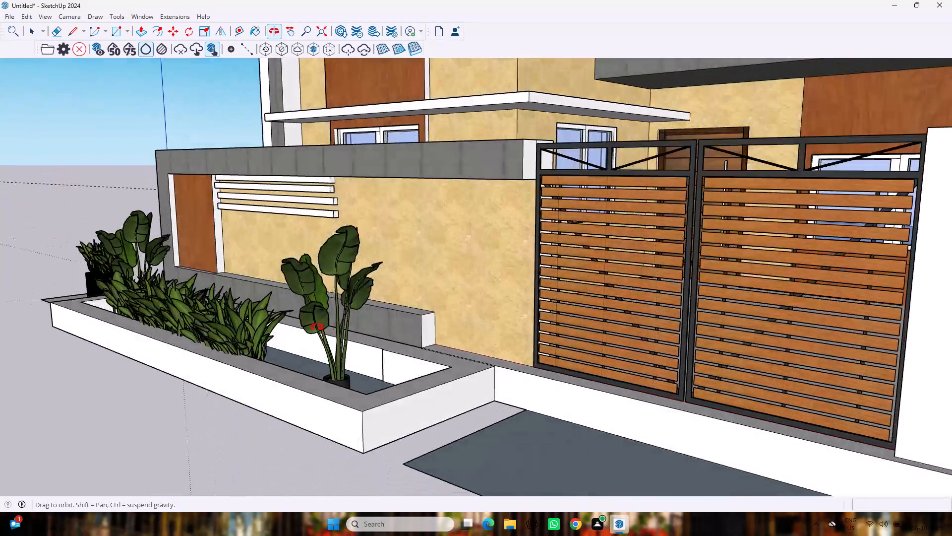
pyautogui.moveTo(317, 327); pyautogui.dragTo(441, 328, button='middle')
pyautogui.moveTo(391, 366); pyautogui.dragTo(396, 344, button='middle')
pyautogui.scroll(-12, 400, 346)
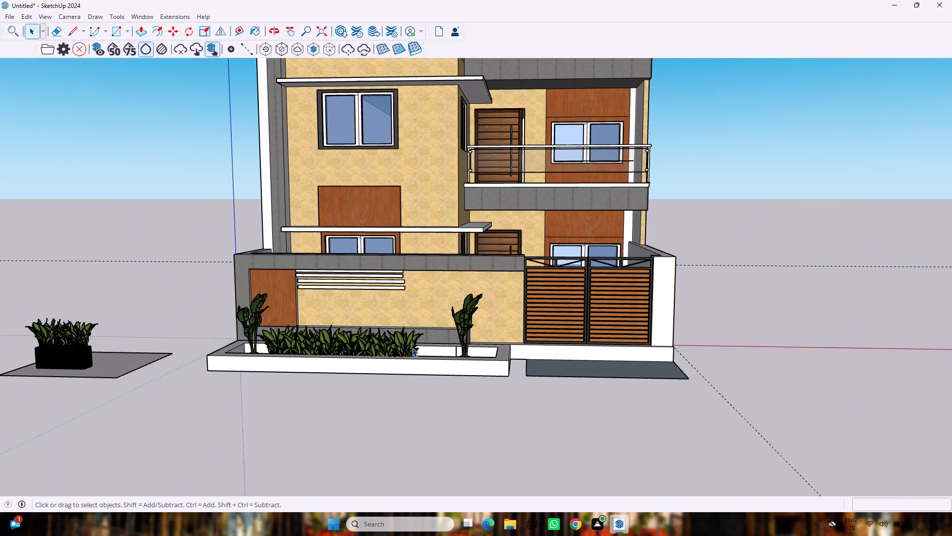
# Paste another copy of the leafy plants at the trough's gate end and lower it about 6 9/16".
pyautogui.click(399, 351)
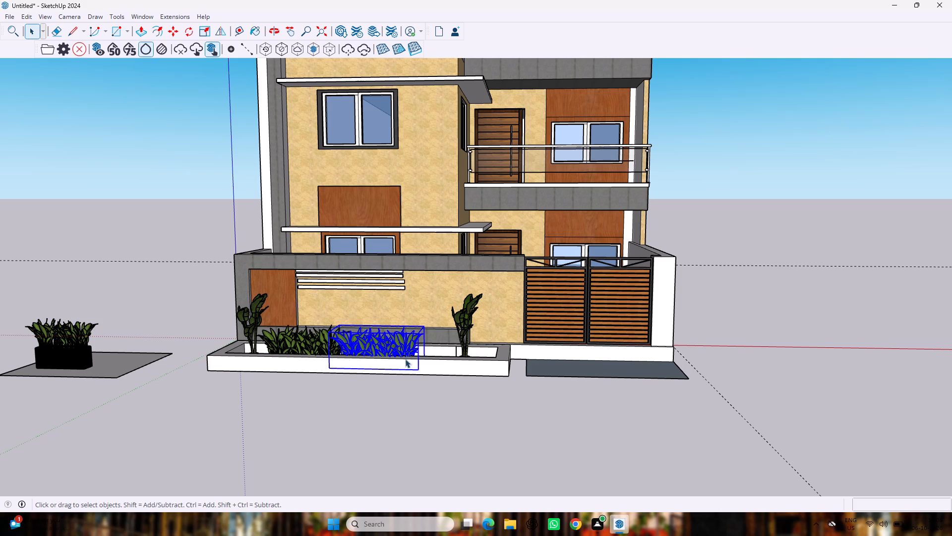
pyautogui.hotkey('ctrl', 'c')
pyautogui.hotkey('ctrl', 'v')
pyautogui.scroll(9, 438, 347)
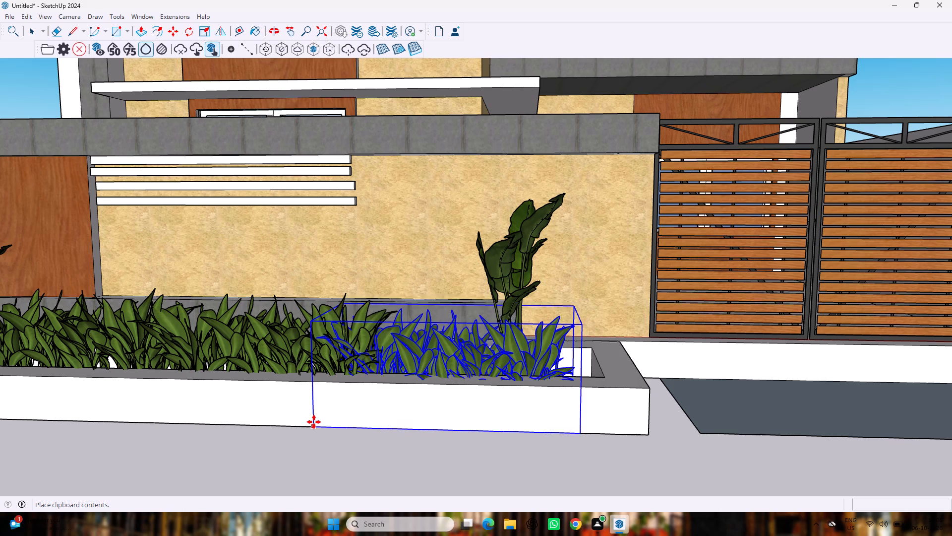
pyautogui.click(318, 402)
pyautogui.moveTo(321, 403); pyautogui.dragTo(313, 426)
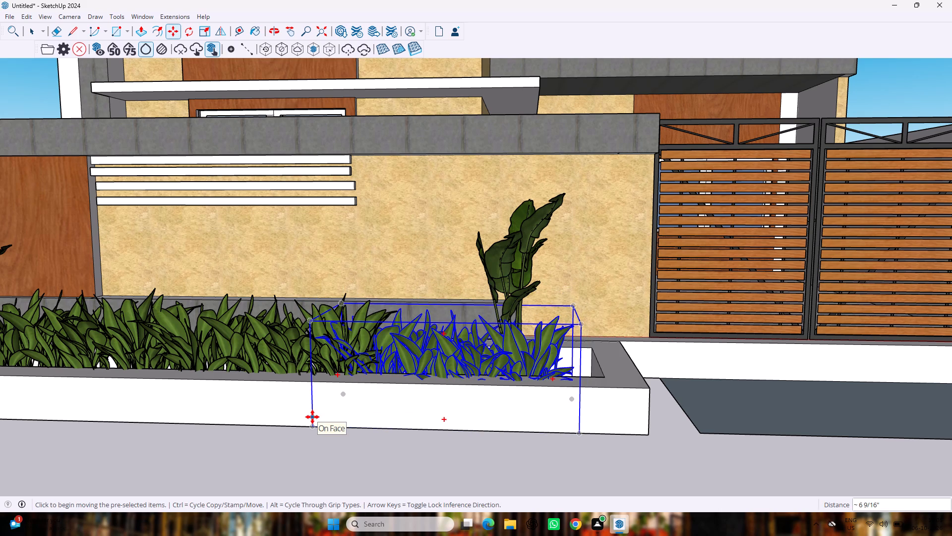
pyautogui.moveTo(312, 417); pyautogui.dragTo(317, 411)
pyautogui.press('space')
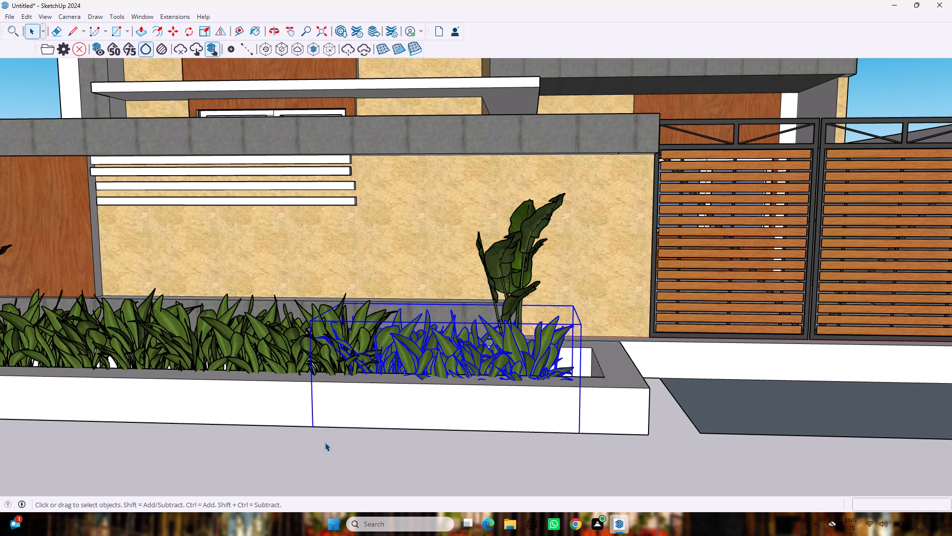
pyautogui.click(327, 444)
# Move the leafy plants at the trough's gate end slightly back within the trough, towards the boundary wall.
pyautogui.scroll(-9, 325, 442)
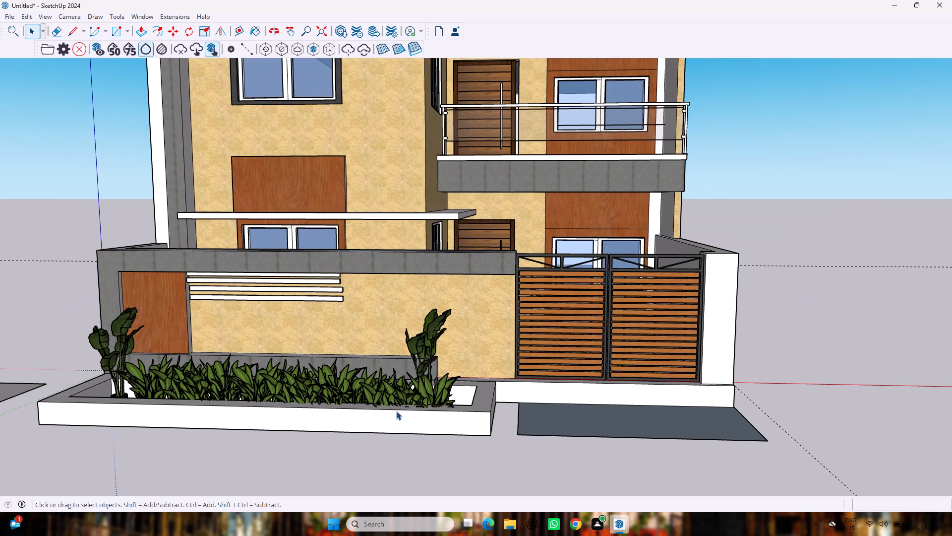
pyautogui.click(403, 400)
pyautogui.press('m')
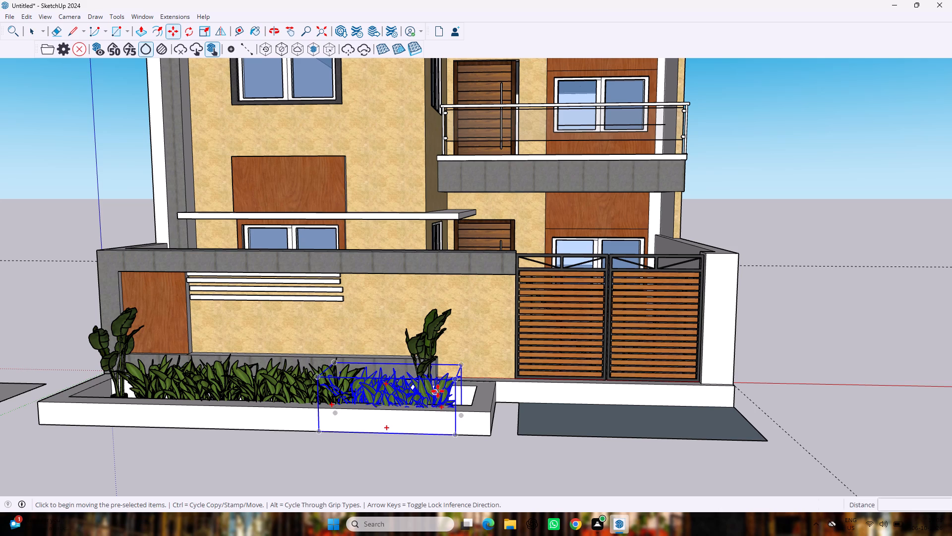
pyautogui.moveTo(468, 387); pyautogui.dragTo(250, 408, button='middle')
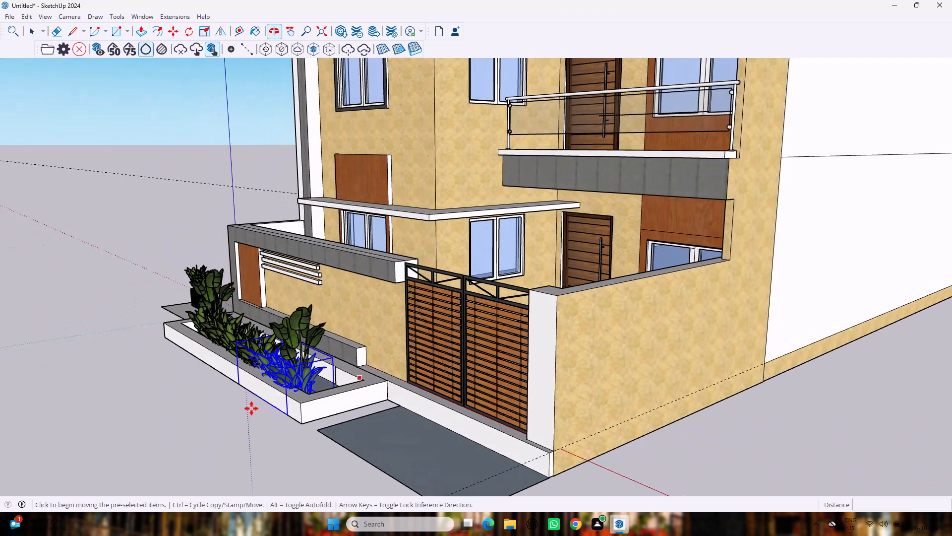
pyautogui.moveTo(332, 375); pyautogui.dragTo(341, 373)
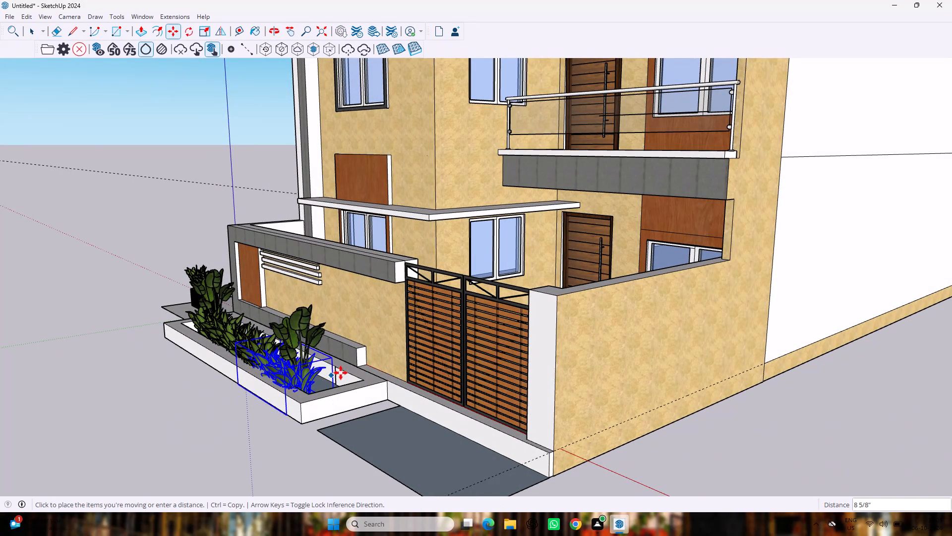
pyautogui.moveTo(341, 373); pyautogui.dragTo(345, 365)
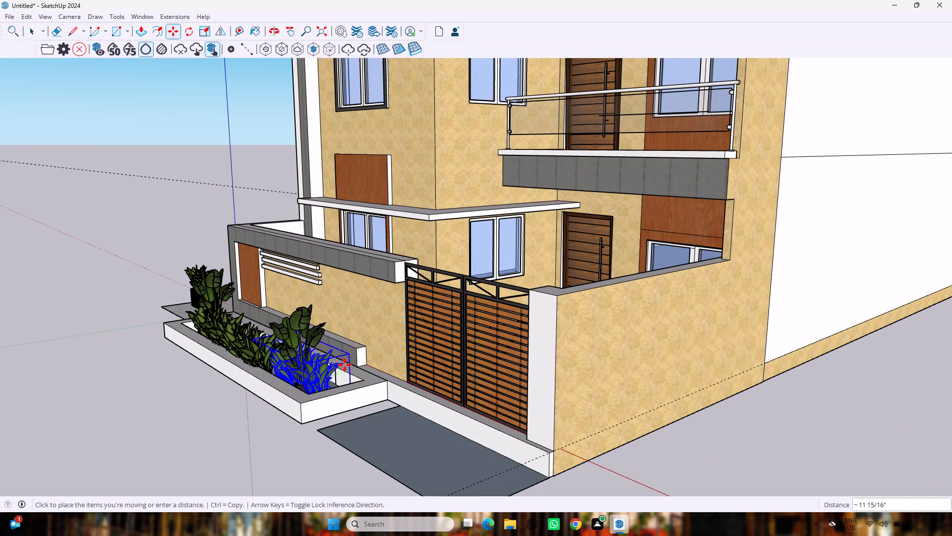
pyautogui.moveTo(345, 365); pyautogui.dragTo(343, 365)
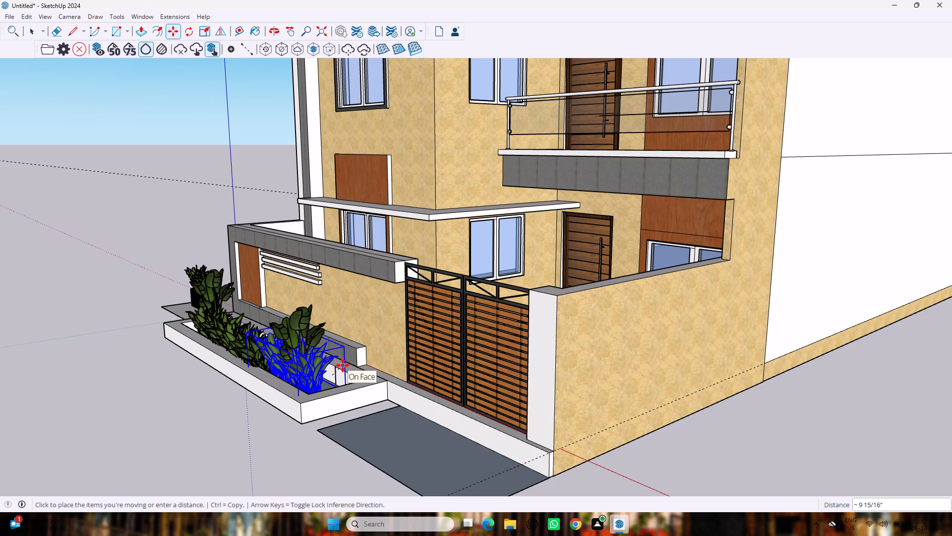
pyautogui.moveTo(343, 365); pyautogui.dragTo(339, 368)
pyautogui.click(162, 378)
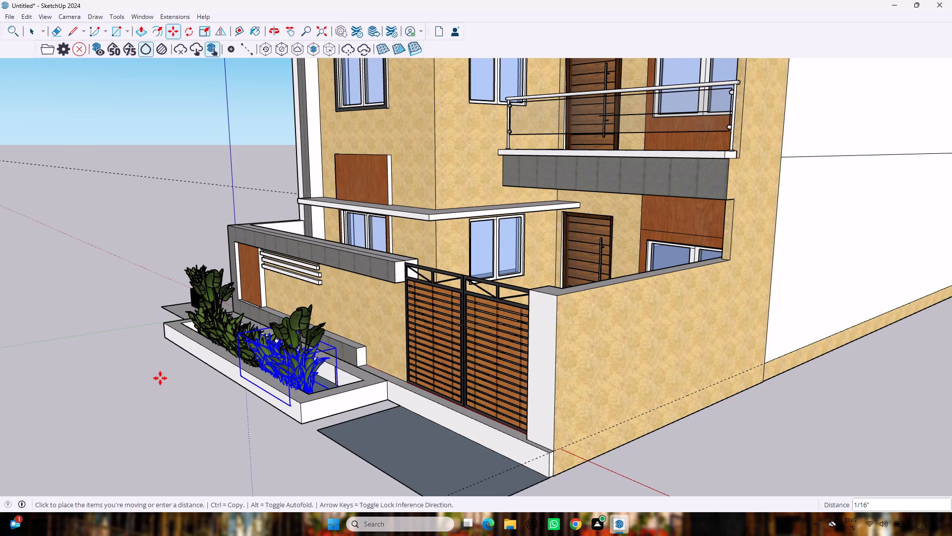
pyautogui.press('space')
pyautogui.click(160, 378)
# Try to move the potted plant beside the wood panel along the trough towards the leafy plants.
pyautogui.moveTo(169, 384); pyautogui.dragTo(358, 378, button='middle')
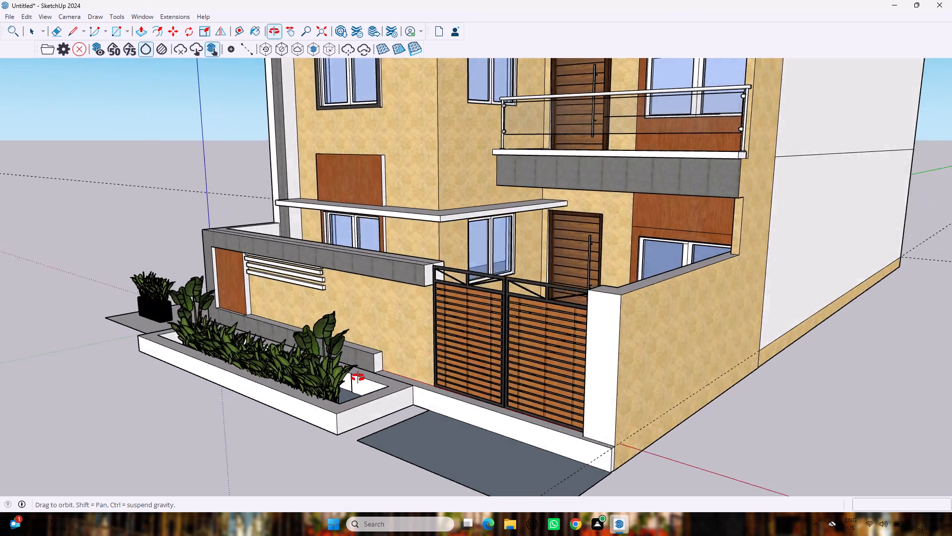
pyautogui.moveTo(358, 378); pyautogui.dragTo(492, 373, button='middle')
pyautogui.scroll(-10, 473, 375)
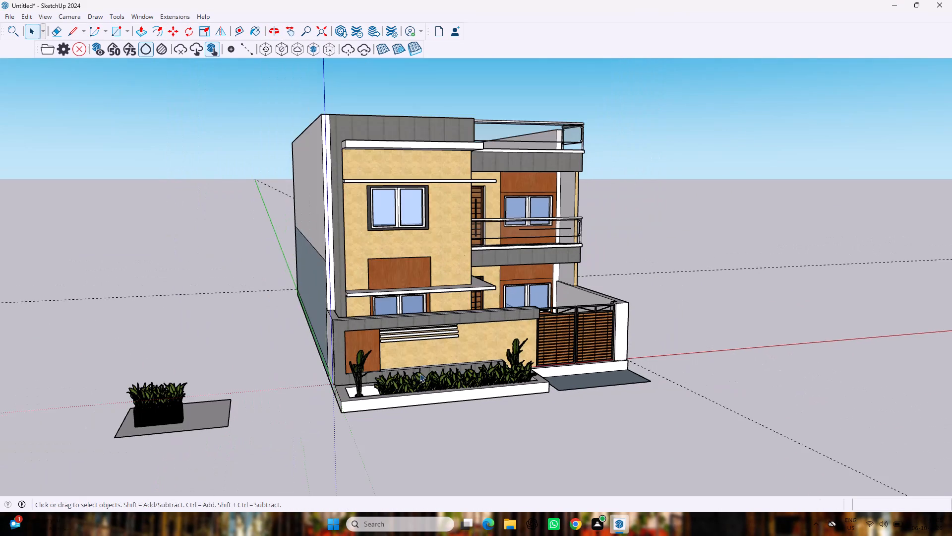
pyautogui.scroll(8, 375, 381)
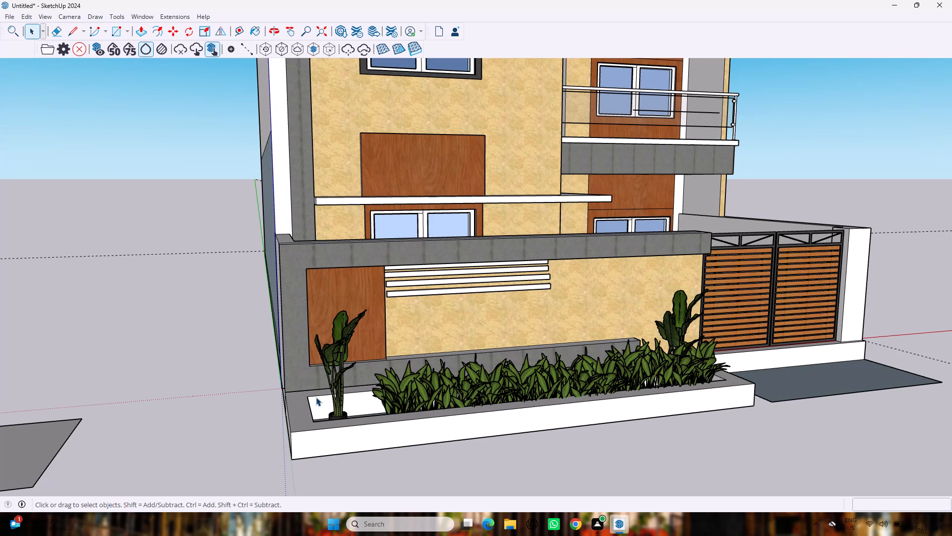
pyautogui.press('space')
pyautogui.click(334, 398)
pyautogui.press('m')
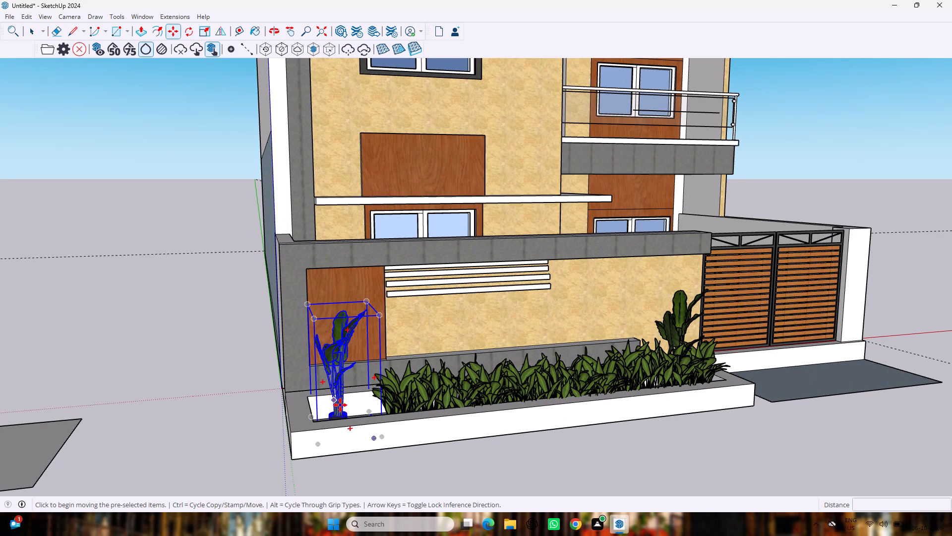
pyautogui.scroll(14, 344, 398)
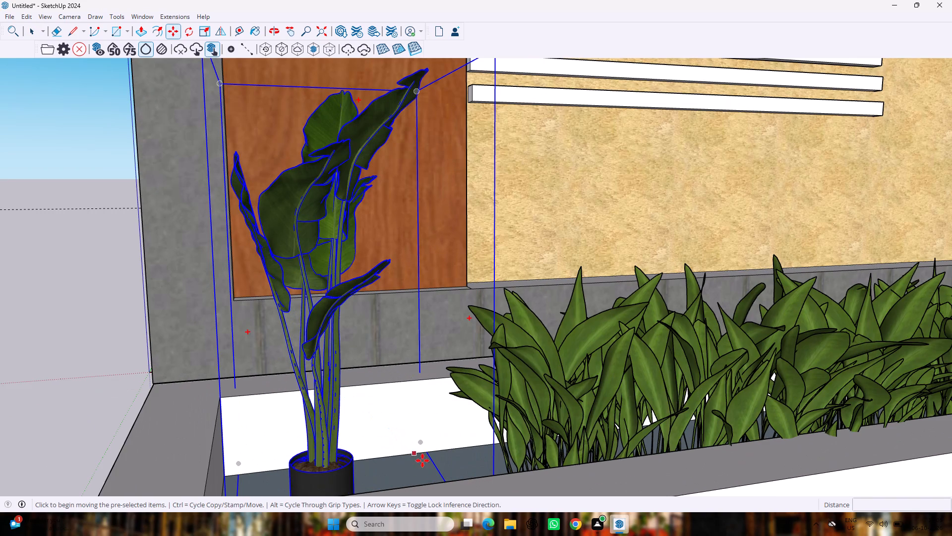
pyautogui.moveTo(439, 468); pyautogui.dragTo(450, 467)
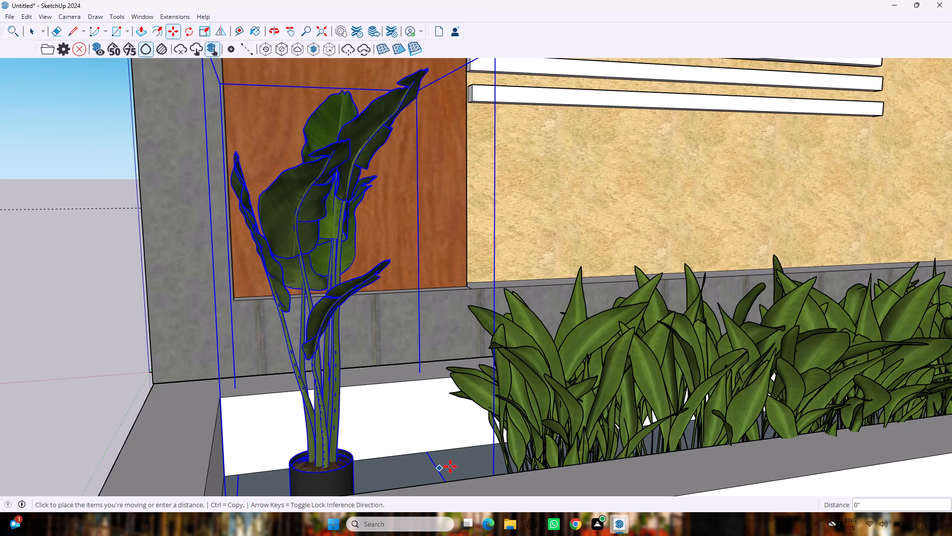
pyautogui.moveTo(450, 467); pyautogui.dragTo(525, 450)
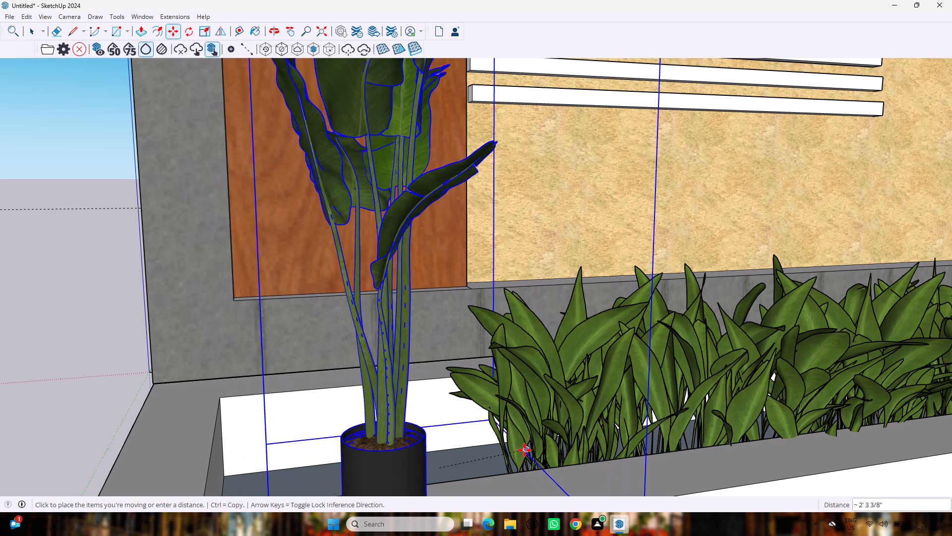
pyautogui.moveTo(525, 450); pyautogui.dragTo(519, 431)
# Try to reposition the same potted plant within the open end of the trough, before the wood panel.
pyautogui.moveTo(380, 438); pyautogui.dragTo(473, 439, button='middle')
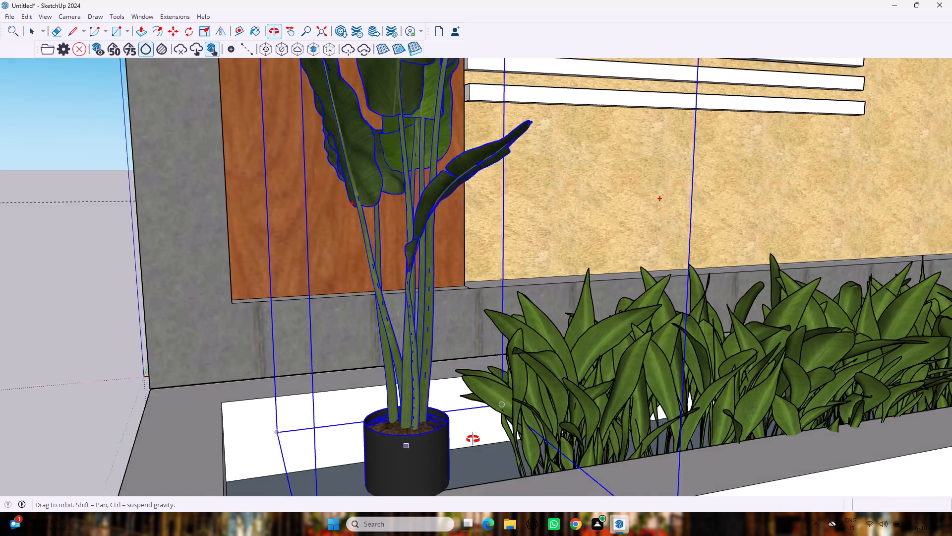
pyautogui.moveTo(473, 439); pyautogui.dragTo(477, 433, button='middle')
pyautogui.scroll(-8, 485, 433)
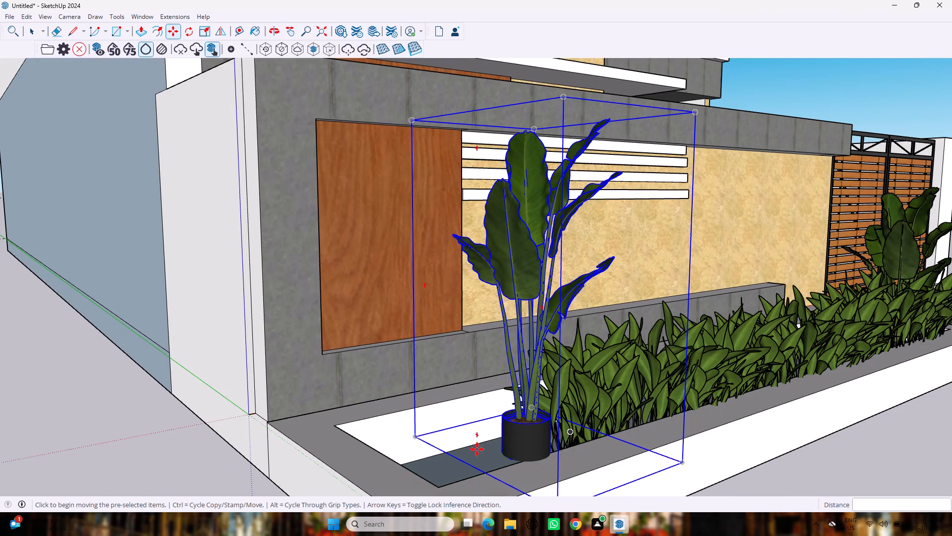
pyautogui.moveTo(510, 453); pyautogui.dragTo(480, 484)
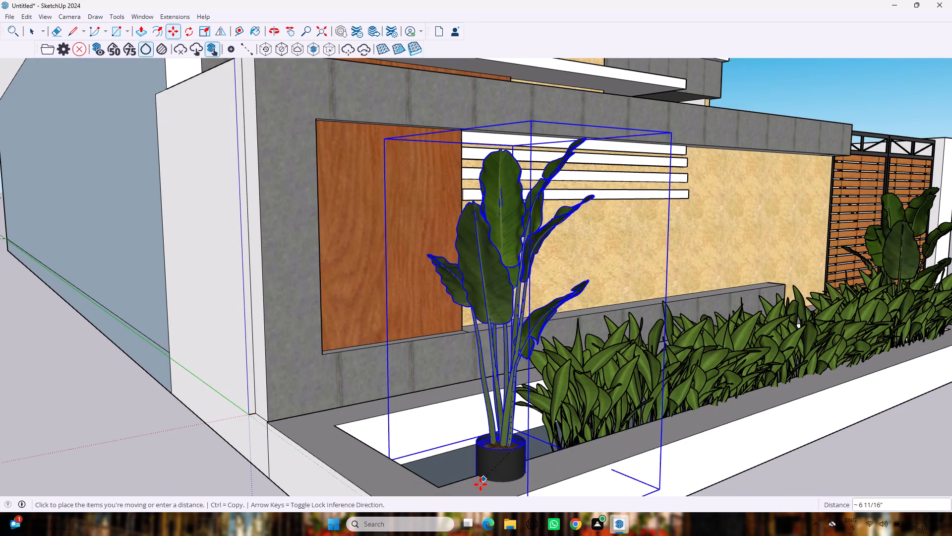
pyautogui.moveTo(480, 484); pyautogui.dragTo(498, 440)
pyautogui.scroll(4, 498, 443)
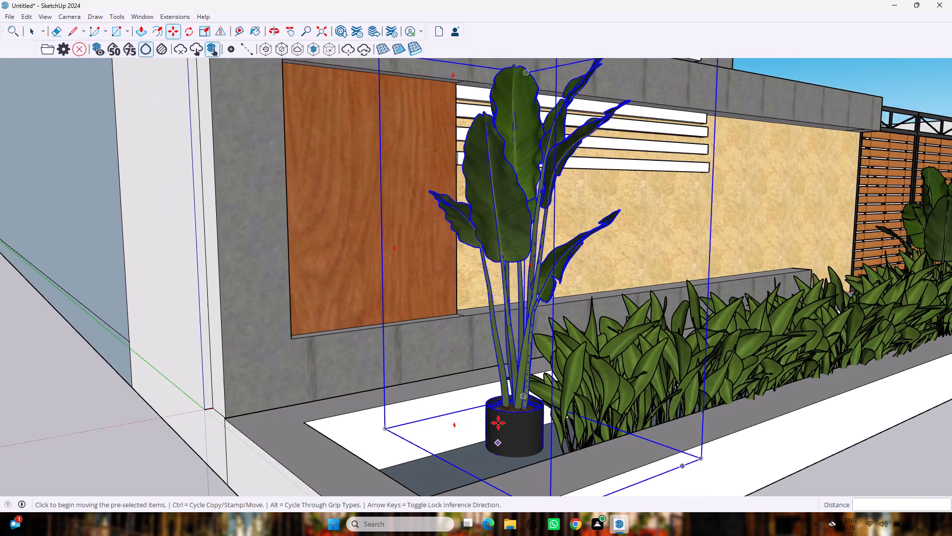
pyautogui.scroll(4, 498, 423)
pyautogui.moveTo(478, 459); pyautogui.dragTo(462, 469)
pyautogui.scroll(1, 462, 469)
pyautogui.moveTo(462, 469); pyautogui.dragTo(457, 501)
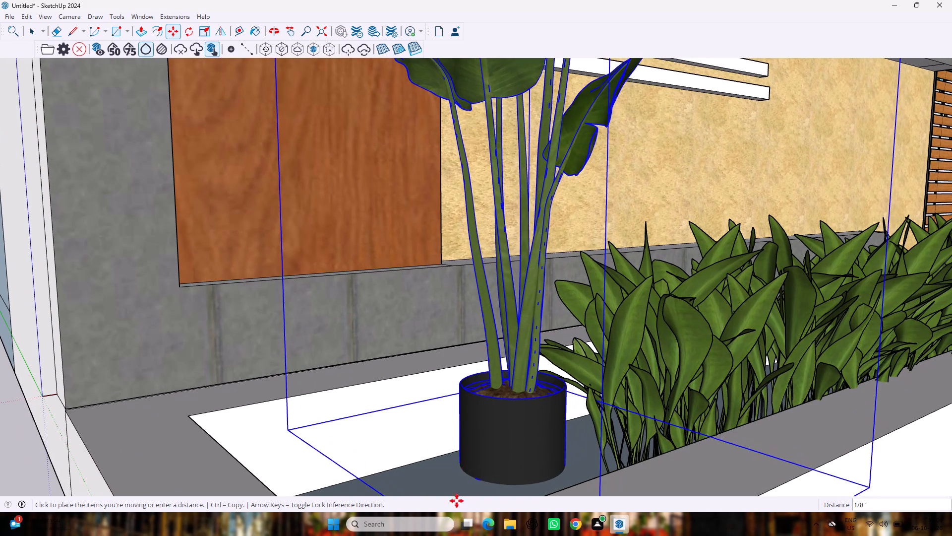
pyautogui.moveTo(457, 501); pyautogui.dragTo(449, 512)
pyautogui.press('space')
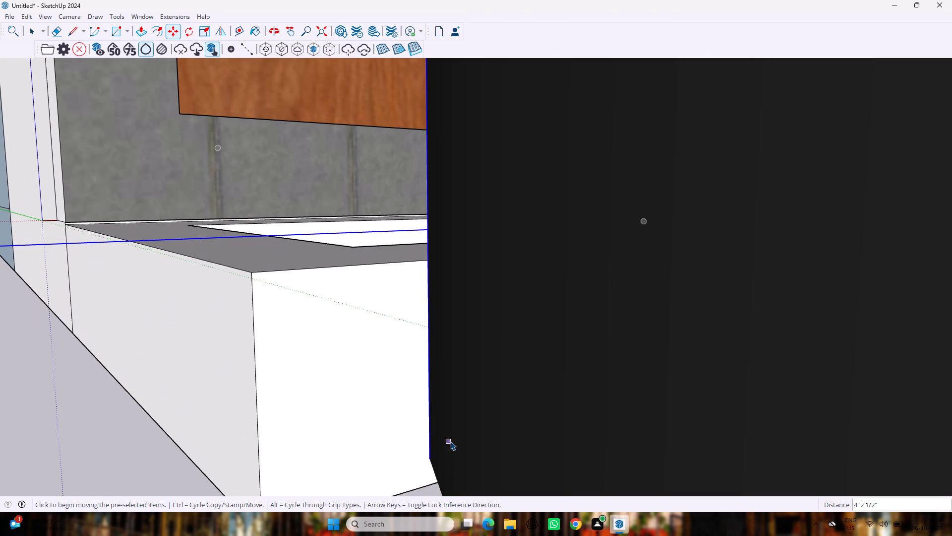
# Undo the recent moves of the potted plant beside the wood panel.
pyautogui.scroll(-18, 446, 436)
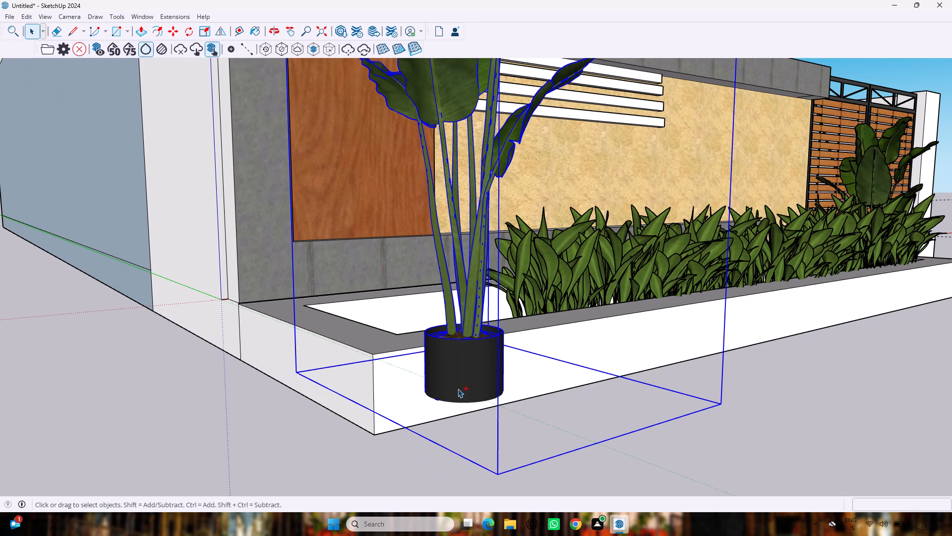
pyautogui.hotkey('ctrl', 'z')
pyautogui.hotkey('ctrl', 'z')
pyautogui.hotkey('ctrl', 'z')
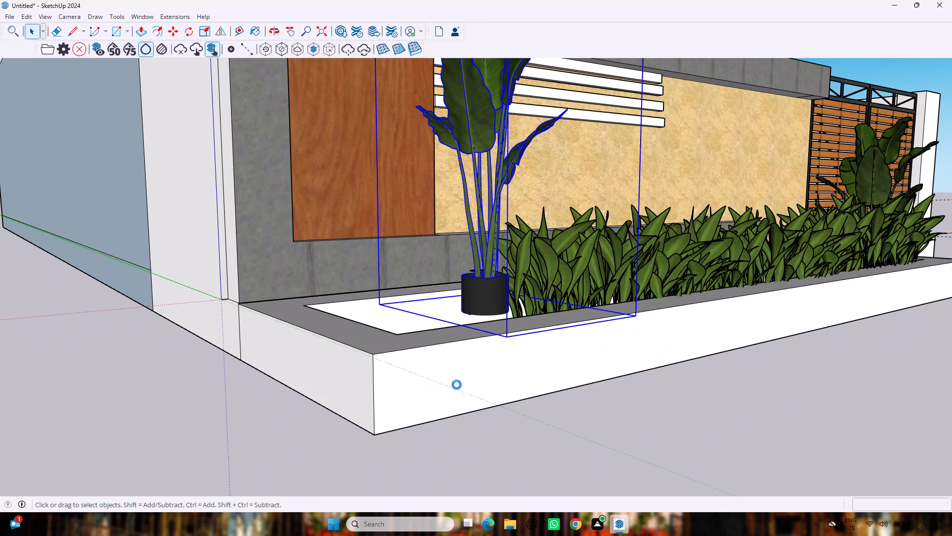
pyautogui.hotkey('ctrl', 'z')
# Examine the planted trough and the house front from low and raised viewpoints.
pyautogui.moveTo(601, 323); pyautogui.dragTo(407, 296, button='middle')
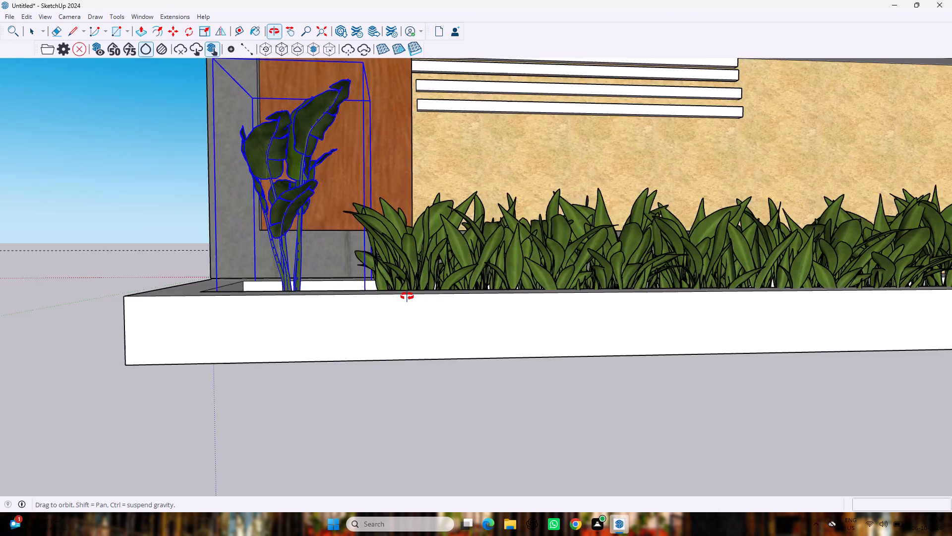
pyautogui.moveTo(407, 296); pyautogui.dragTo(372, 294, button='middle')
pyautogui.scroll(-20, 375, 300)
pyautogui.scroll(-2, 375, 300)
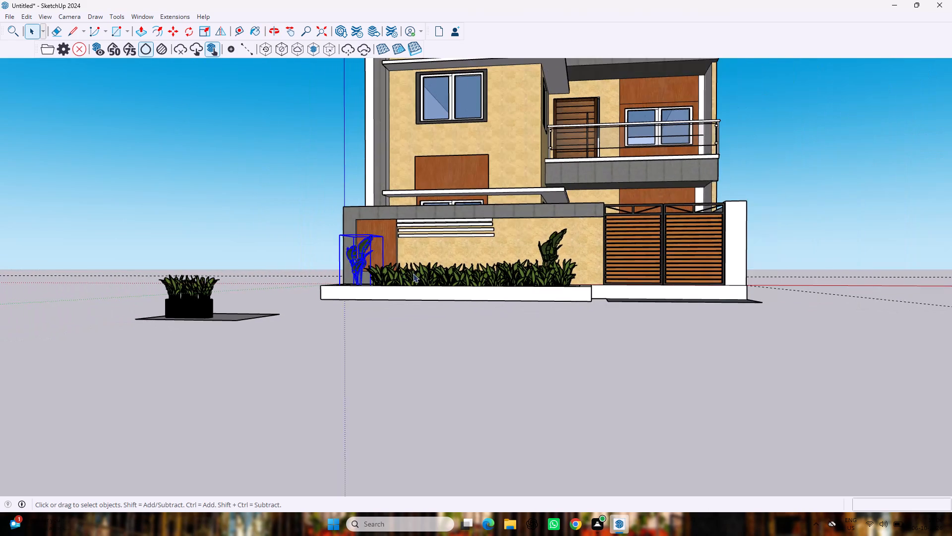
pyautogui.click(489, 330)
pyautogui.moveTo(488, 323); pyautogui.dragTo(493, 408, button='middle')
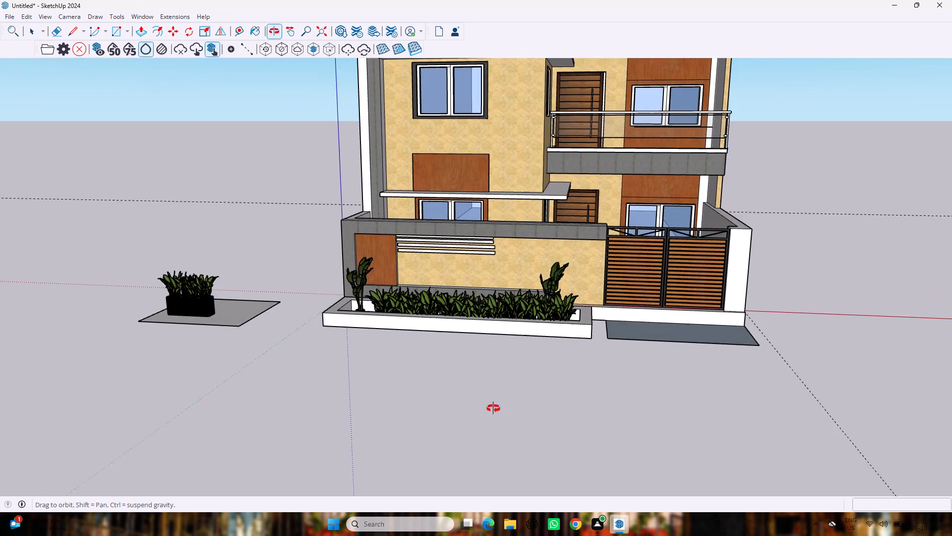
pyautogui.moveTo(493, 408); pyautogui.dragTo(493, 414, button='middle')
pyautogui.scroll(-5, 556, 319)
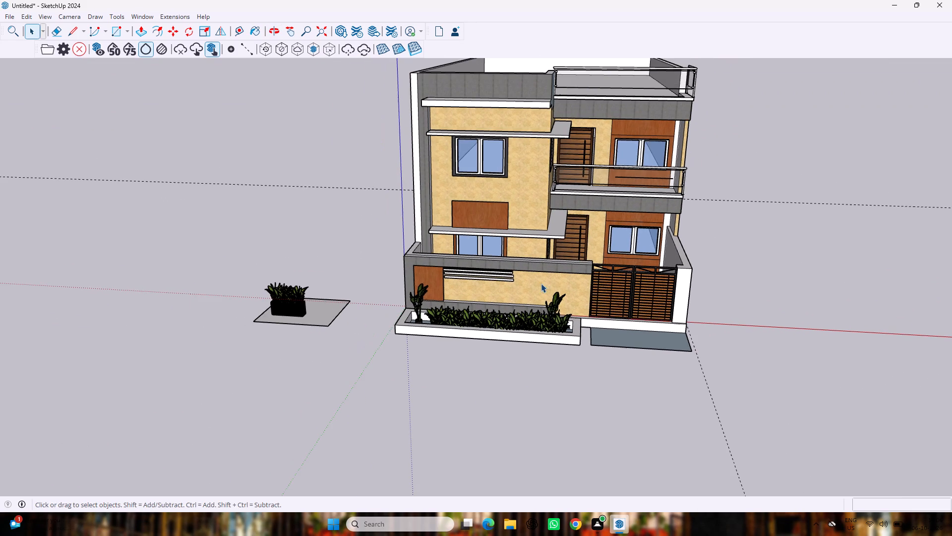
pyautogui.moveTo(592, 396); pyautogui.dragTo(566, 326, button='middle')
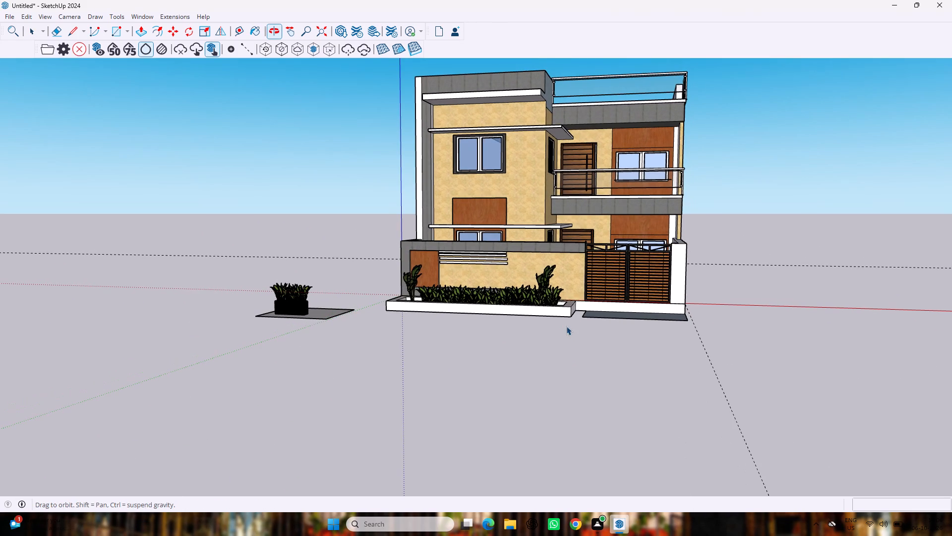
# Delete the spare black planter box standing away from the house and the flat rectangle beneath it.
pyautogui.click(309, 305)
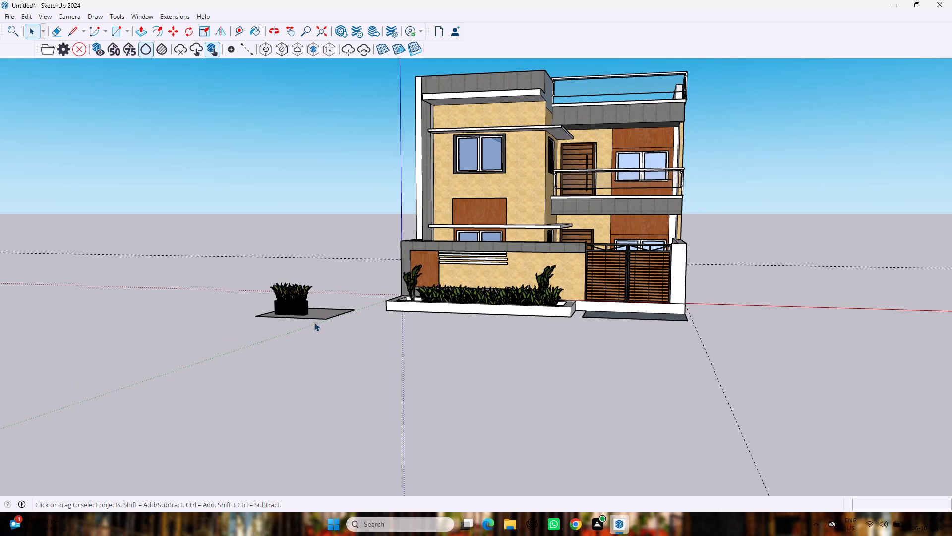
pyautogui.click(296, 270)
pyautogui.click(297, 287)
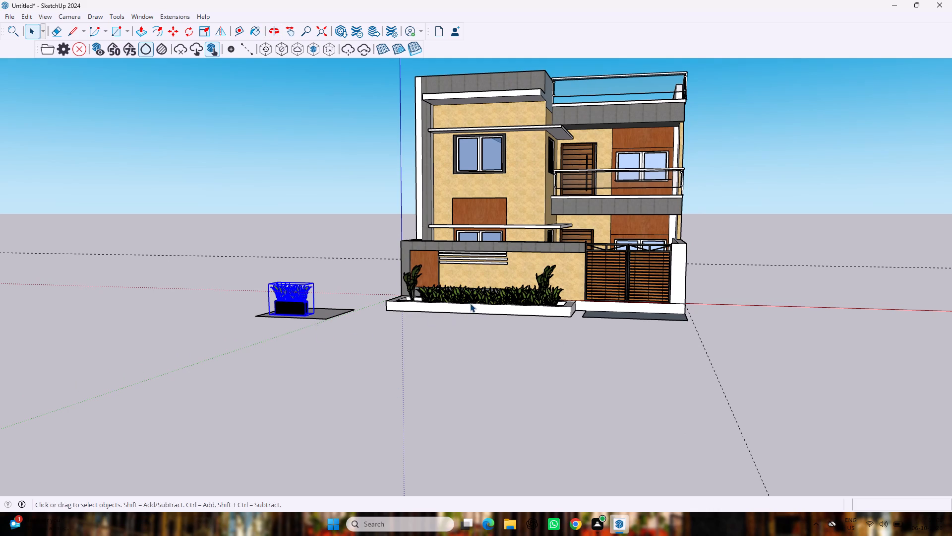
pyautogui.press('Delete')
pyautogui.moveTo(241, 287); pyautogui.dragTo(348, 338)
pyautogui.moveTo(317, 301); pyautogui.dragTo(315, 325)
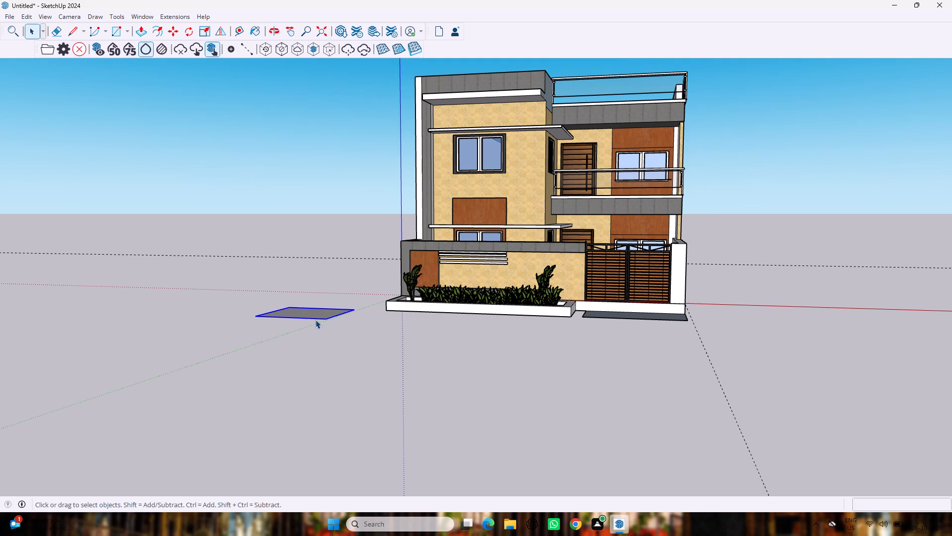
pyautogui.press('Delete')
pyautogui.press('Delete')
# Examine the house front, boundary wall, gate and planted trough from raised viewpoints at several angles.
pyautogui.scroll(-8, 335, 308)
pyautogui.moveTo(365, 304); pyautogui.dragTo(480, 395, button='middle')
pyautogui.scroll(9, 481, 369)
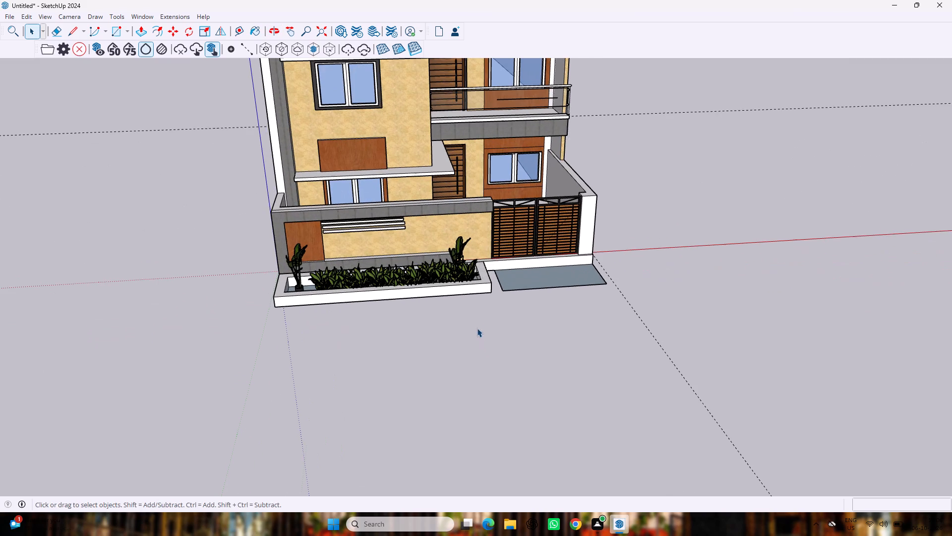
pyautogui.moveTo(601, 246); pyautogui.dragTo(484, 208, button='middle')
pyautogui.scroll(-1, 493, 209)
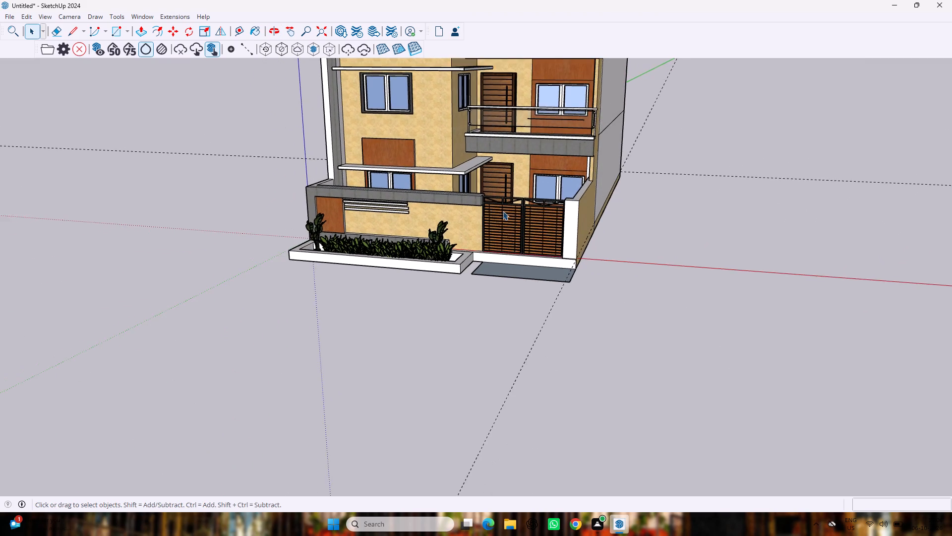
pyautogui.scroll(-6, 505, 208)
pyautogui.scroll(3, 502, 150)
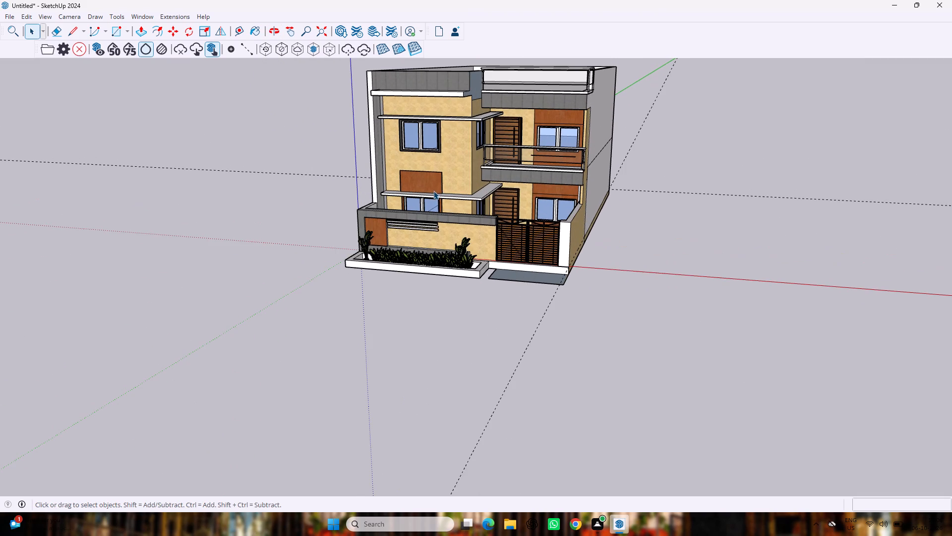
pyautogui.moveTo(433, 191); pyautogui.dragTo(474, 192, button='middle')
pyautogui.scroll(4, 473, 179)
pyautogui.scroll(-3, 474, 171)
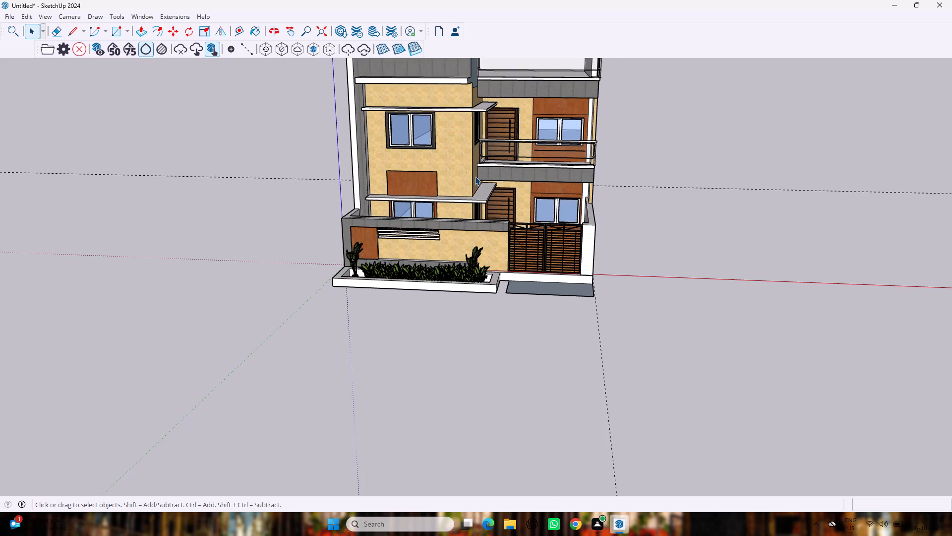
# Draw an upright rectangle about 5' by 1' from the gate's trough-side base corner out to the flat slab's front corner.
pyautogui.scroll(1, 469, 170)
pyautogui.moveTo(469, 170); pyautogui.dragTo(475, 156, button='middle')
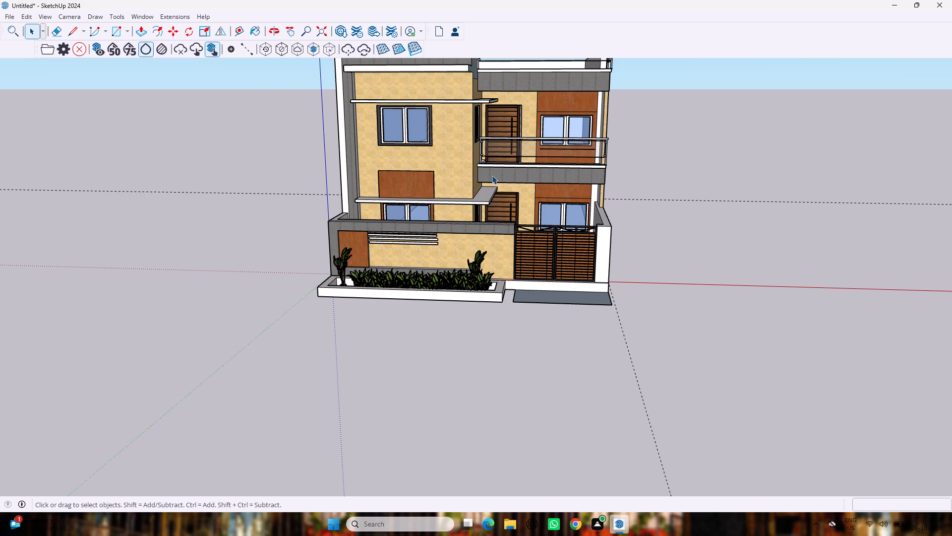
pyautogui.press('l')
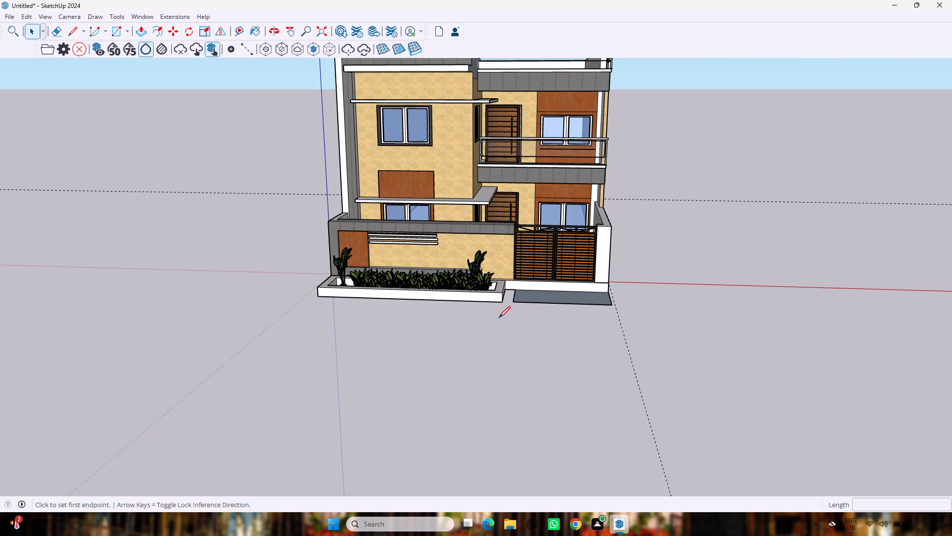
pyautogui.press('r')
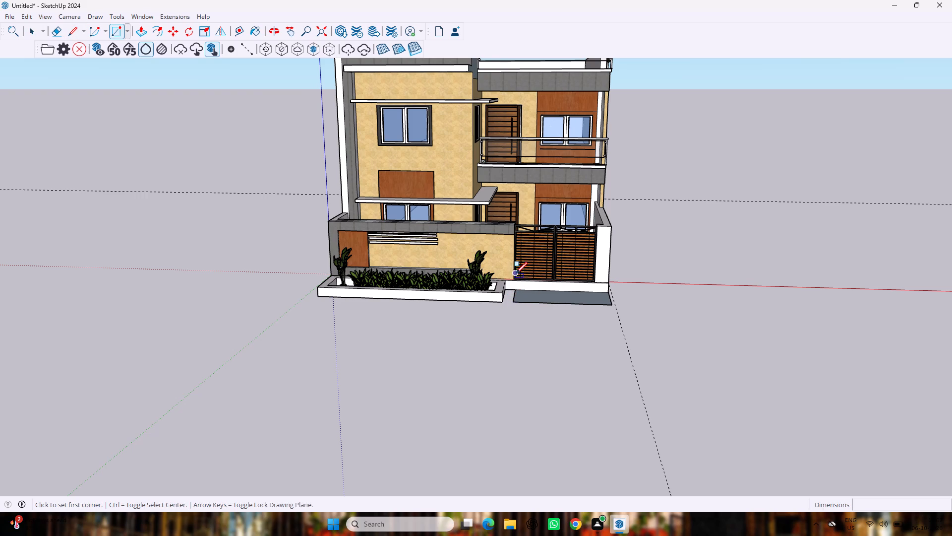
pyautogui.scroll(9, 516, 273)
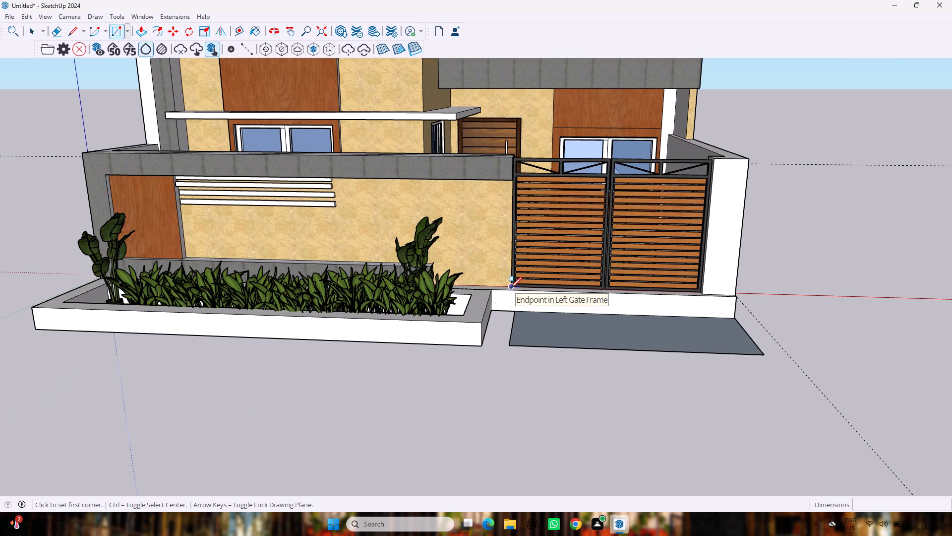
pyautogui.click(510, 288)
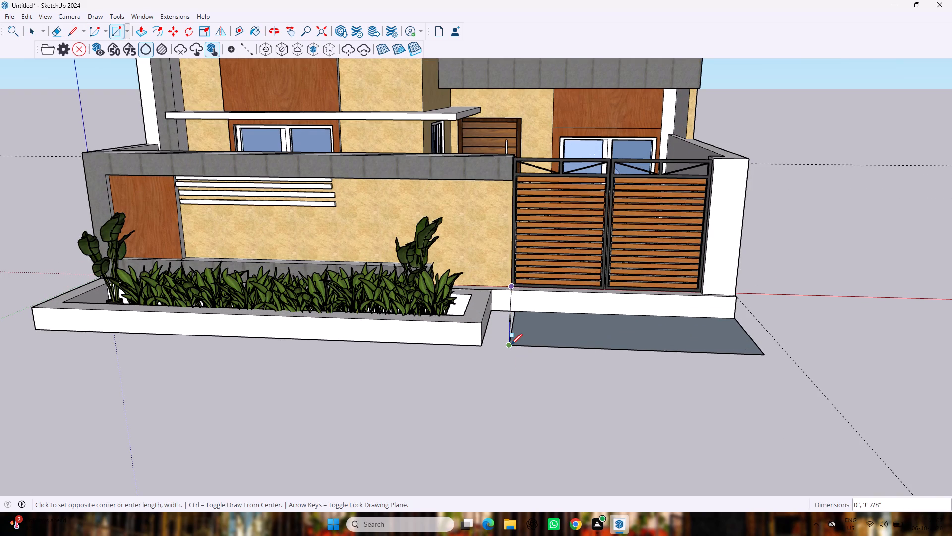
pyautogui.click(511, 343)
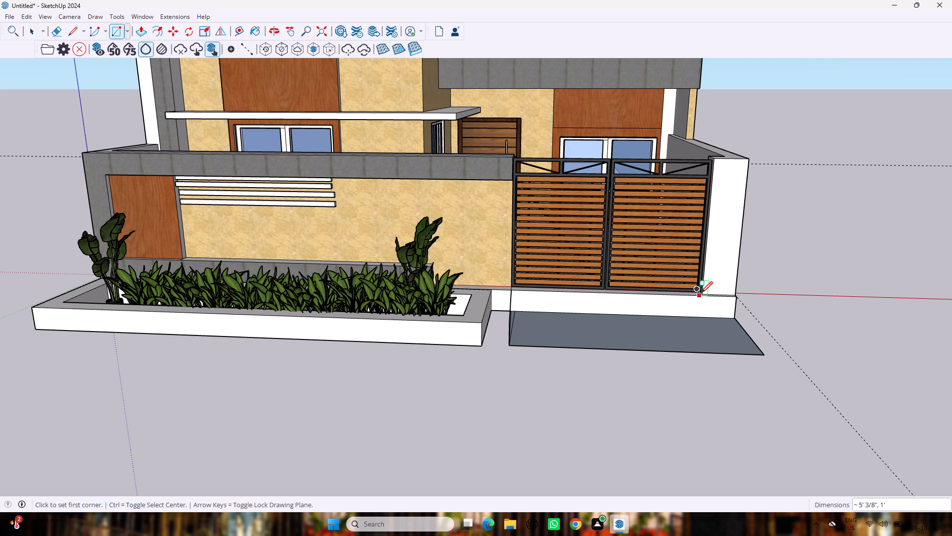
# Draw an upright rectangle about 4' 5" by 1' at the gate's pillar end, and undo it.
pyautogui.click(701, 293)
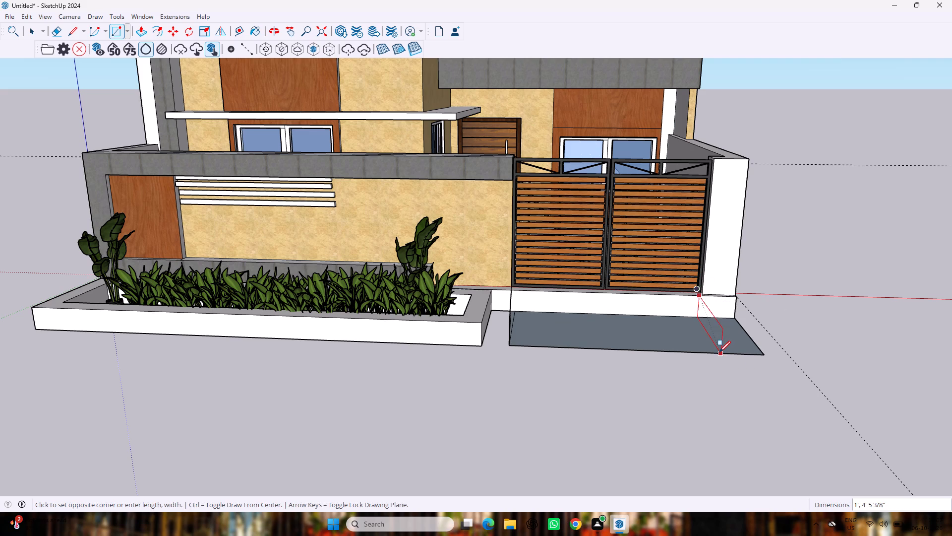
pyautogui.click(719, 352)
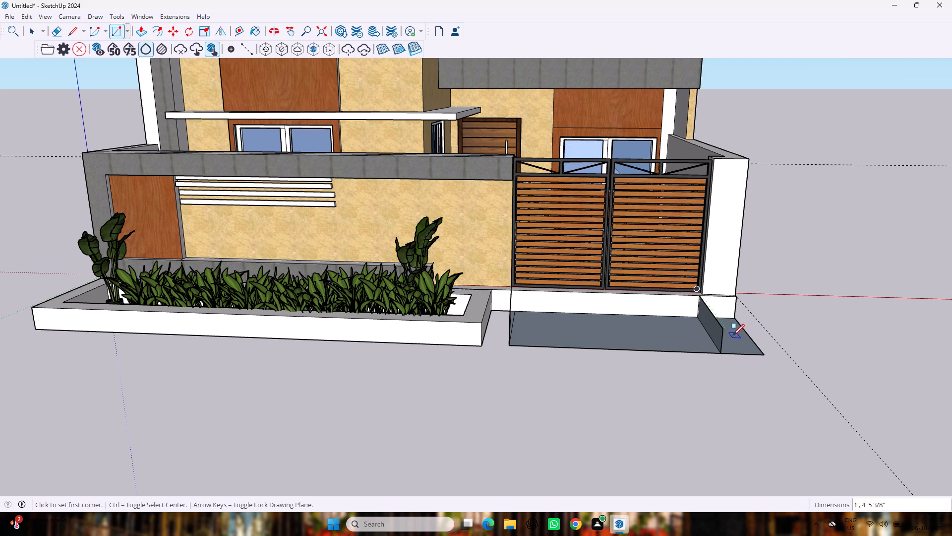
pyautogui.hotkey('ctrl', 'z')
# Draw an upright rectangle about 4' 8" by 1' from the gate's pillar-side base corner to the flat slab's front edge.
pyautogui.scroll(8, 712, 307)
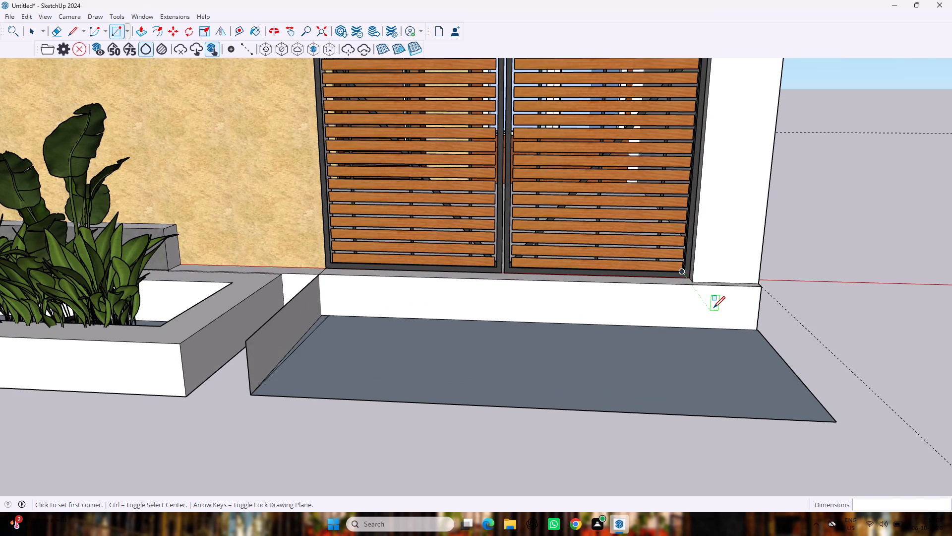
pyautogui.click(693, 278)
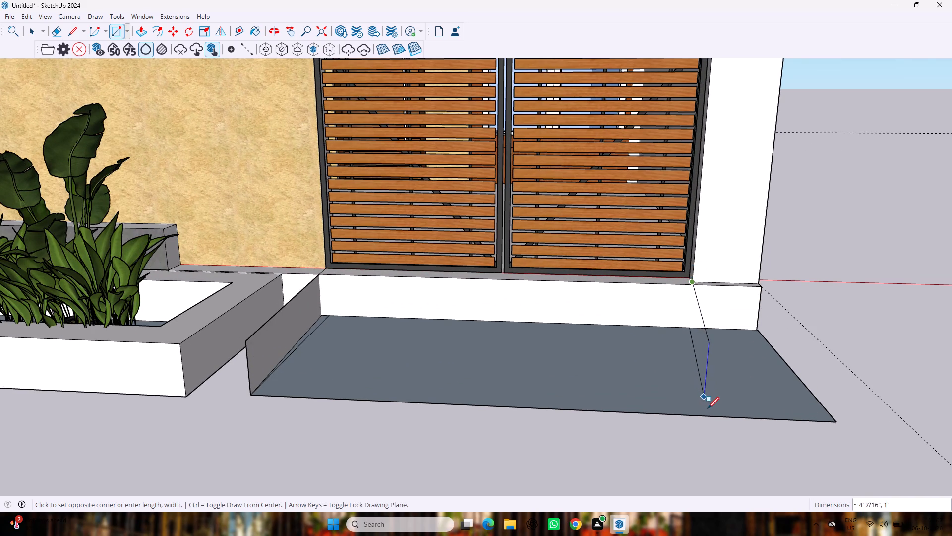
pyautogui.click(741, 420)
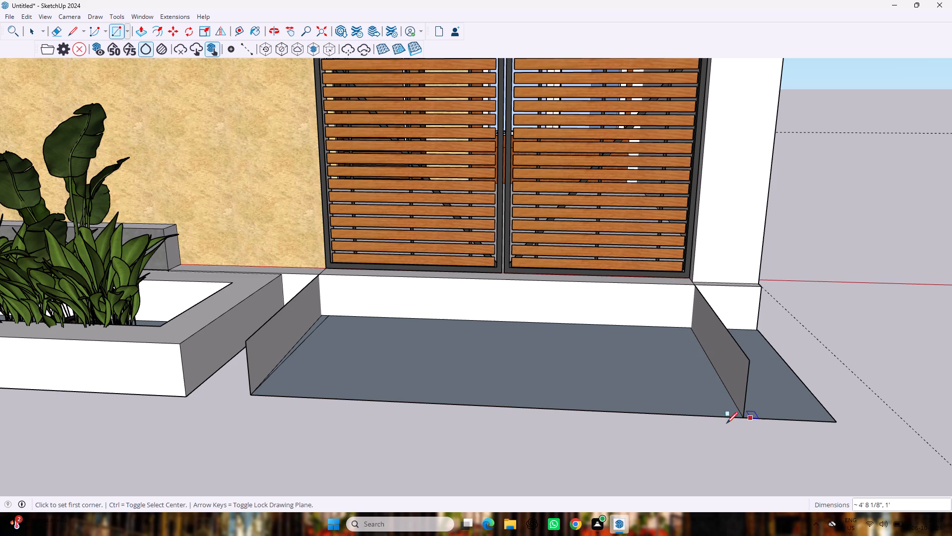
pyautogui.press('space')
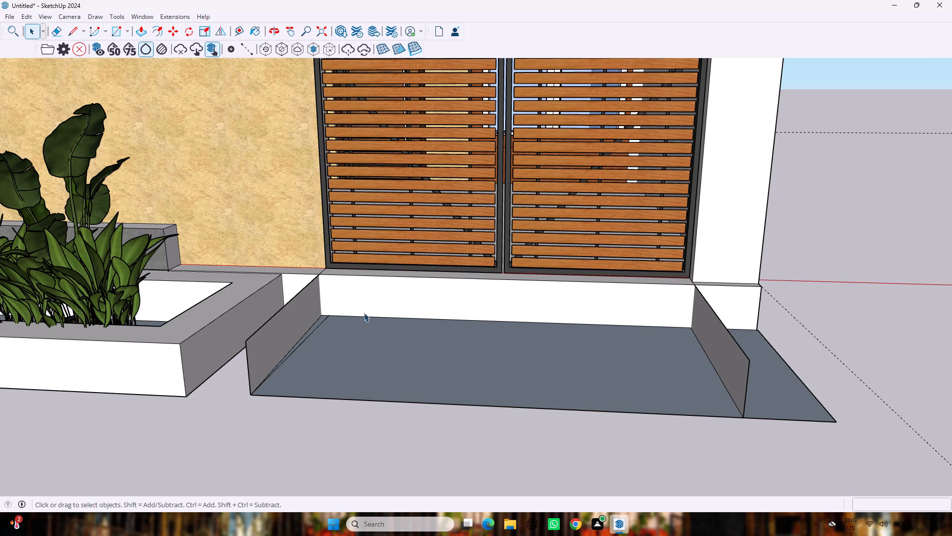
# Cover the two upright faces with a horizontal rectangle about 8' 6" by 4' 5" in front of the gate.
pyautogui.press('r')
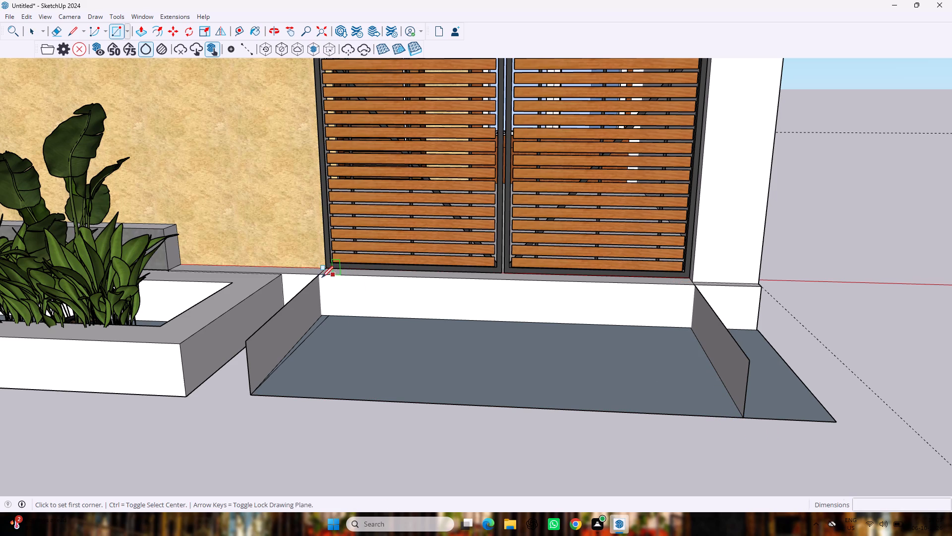
pyautogui.click(319, 275)
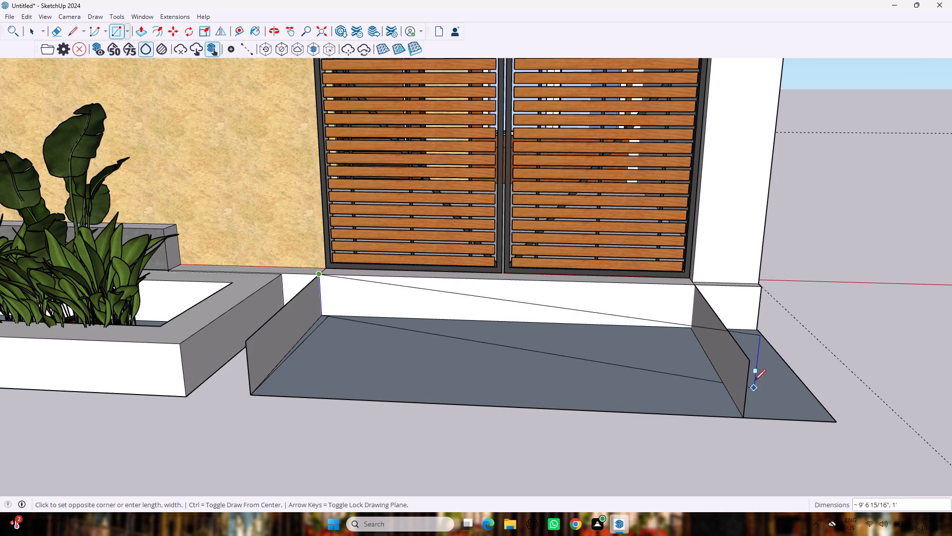
pyautogui.click(750, 364)
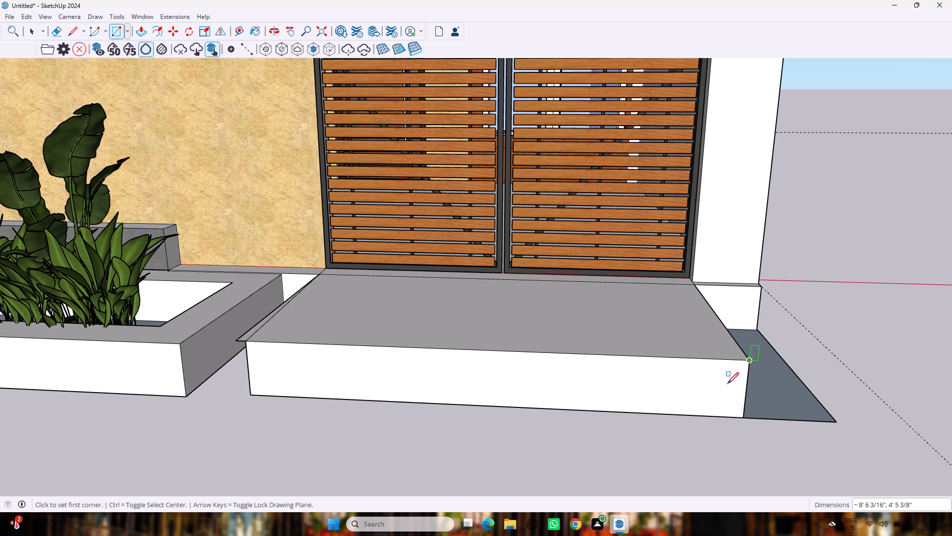
pyautogui.press('space')
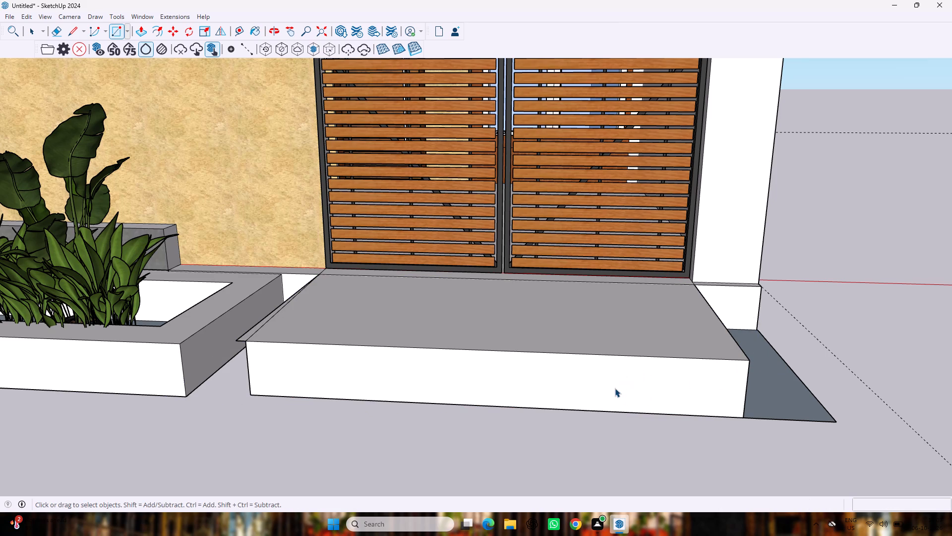
# Push/Pull the top face of the block in front of the gate slightly upward to the gate's base.
pyautogui.press('p')
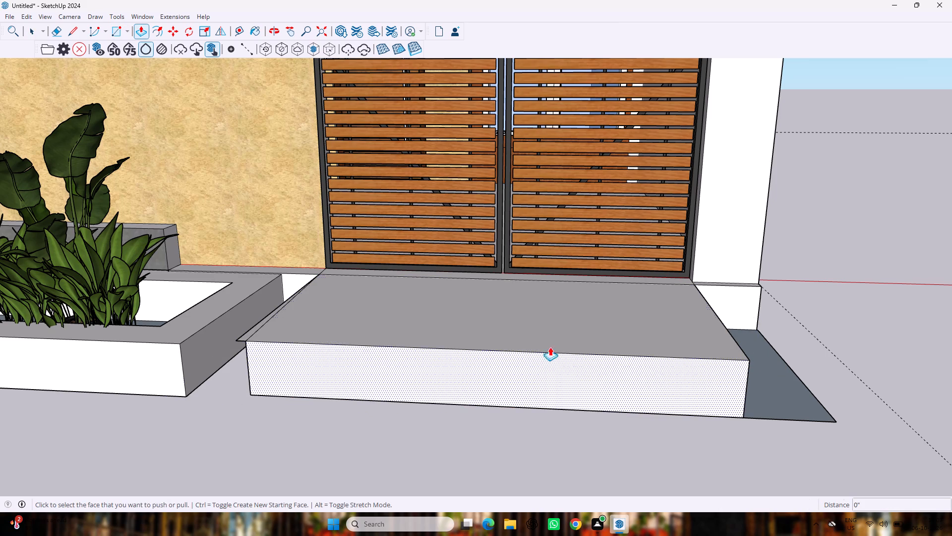
pyautogui.moveTo(558, 286); pyautogui.dragTo(565, 286)
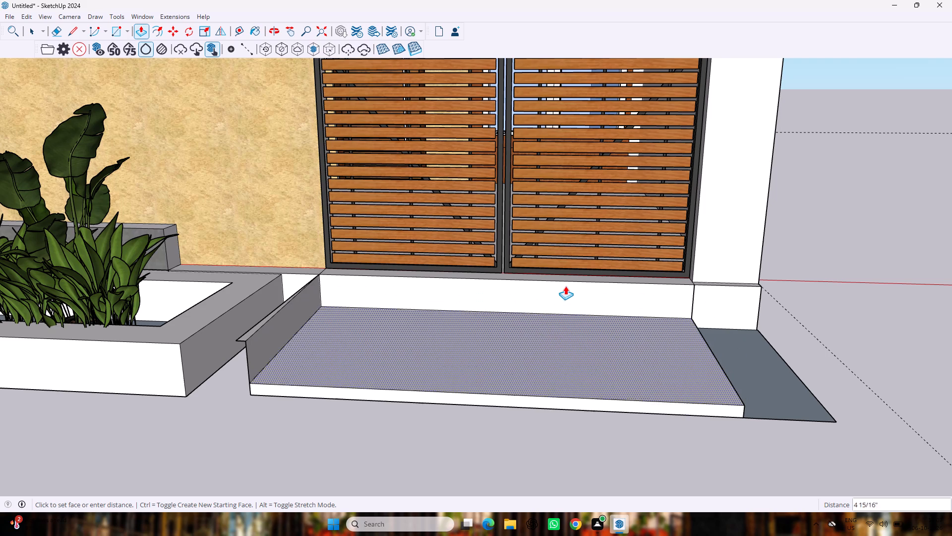
pyautogui.moveTo(565, 286); pyautogui.dragTo(566, 284)
pyautogui.click(566, 284)
pyautogui.press('space')
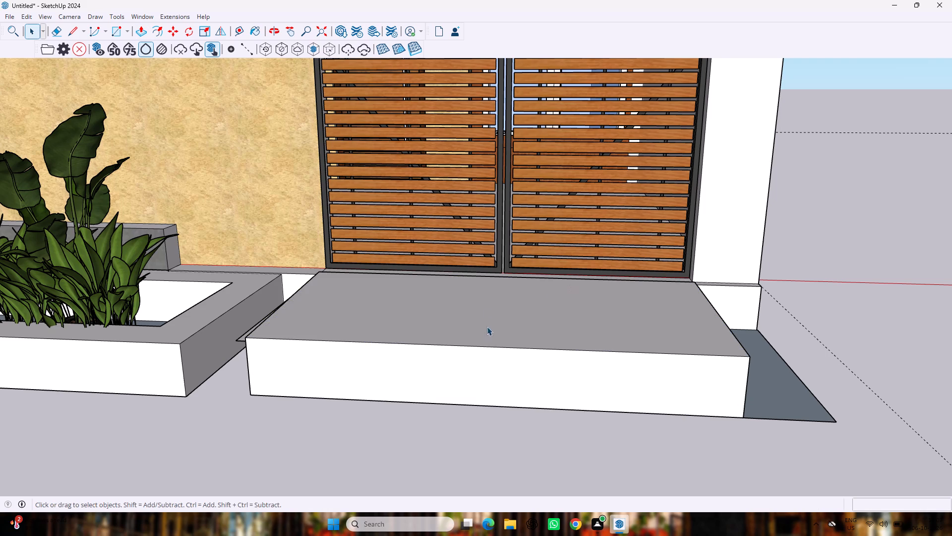
# Move the block's front top edge down to the ground edge to form a sloped ramp at the gate.
pyautogui.press('m')
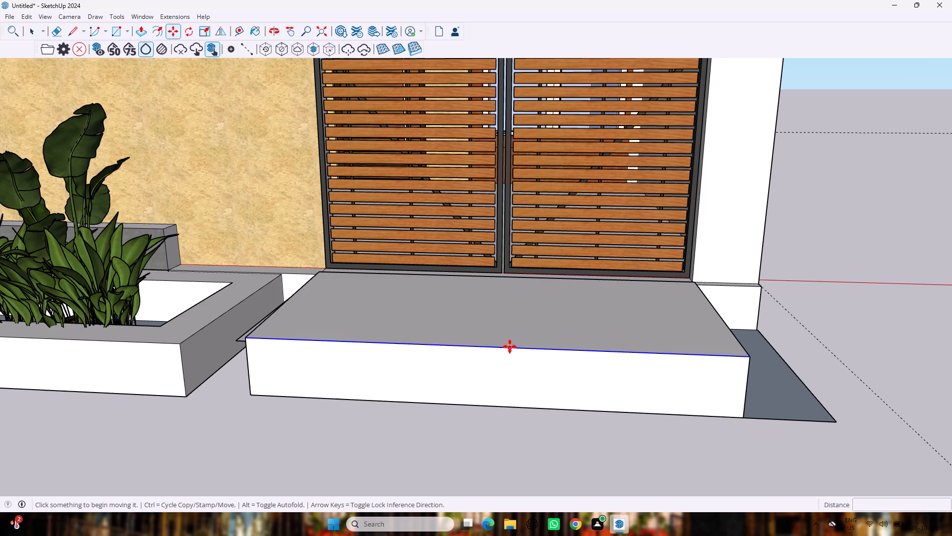
pyautogui.moveTo(510, 346); pyautogui.dragTo(507, 407)
pyautogui.press('space')
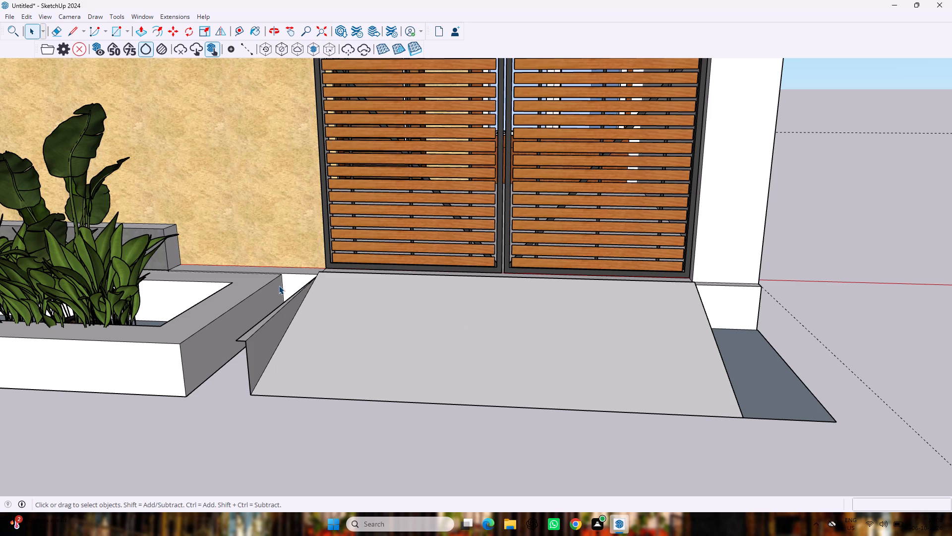
# Delete the leftover upright face and stray edges on the trough side of the ramp.
pyautogui.tripleClick(279, 318)
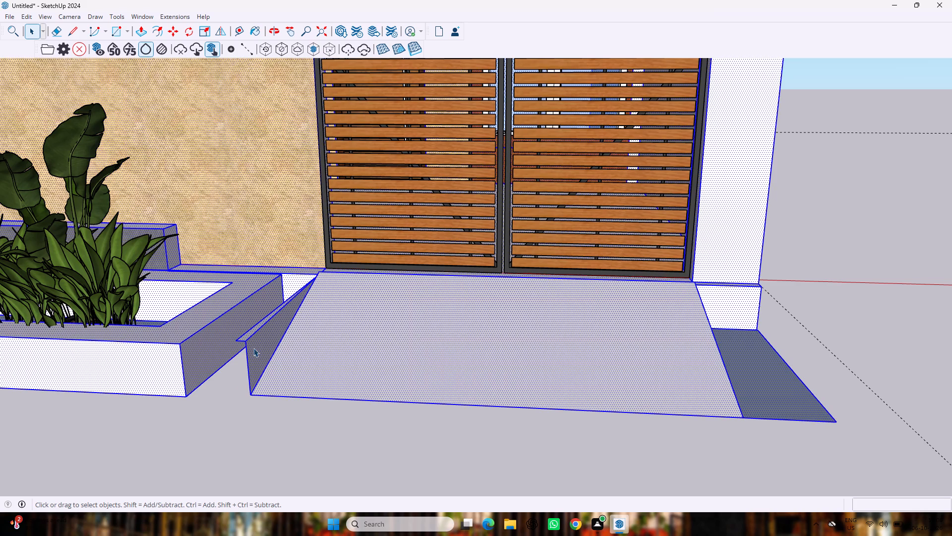
pyautogui.click(154, 462)
pyautogui.click(260, 327)
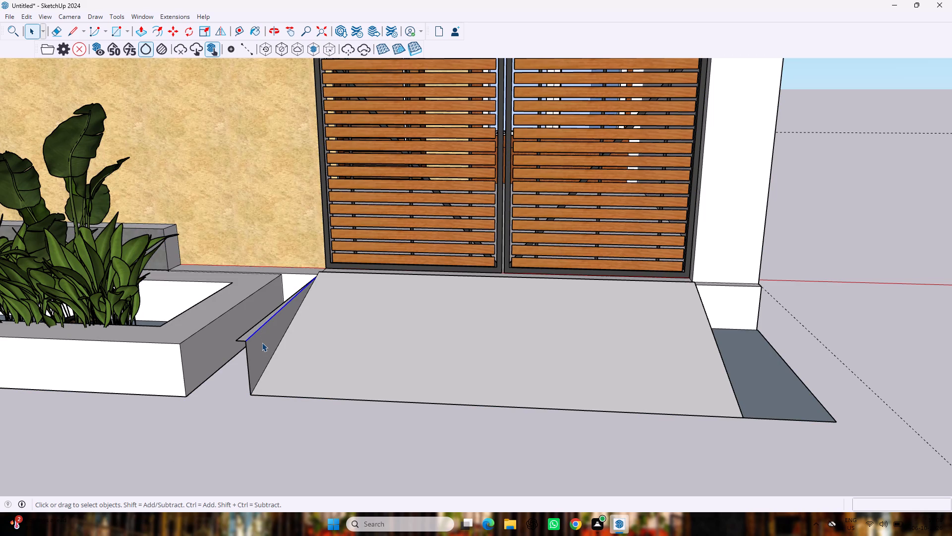
pyautogui.press('Delete')
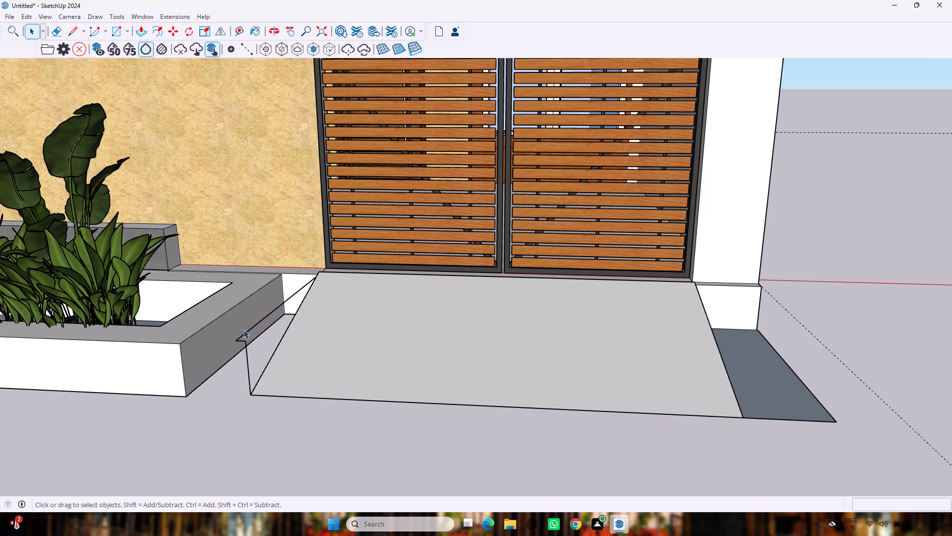
pyautogui.click(243, 330)
pyautogui.click(189, 419)
pyautogui.scroll(5, 270, 331)
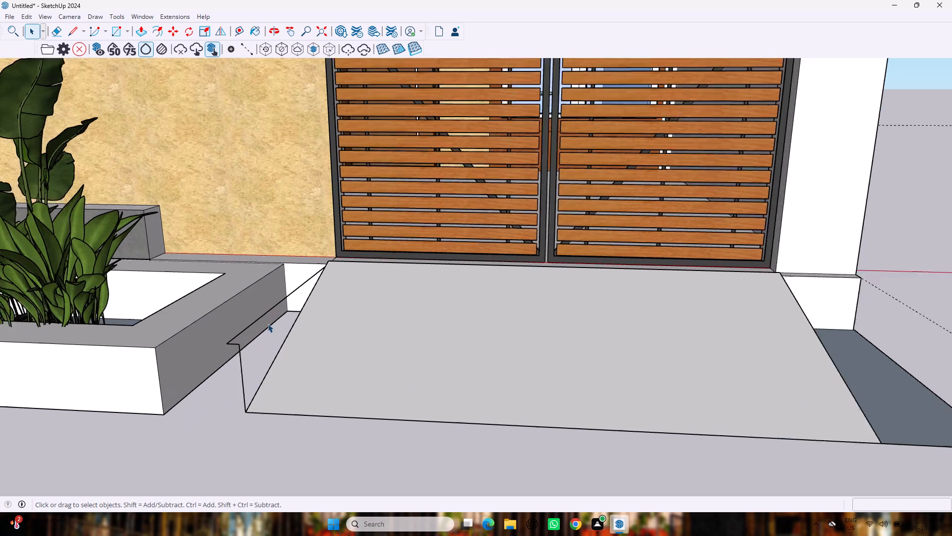
pyautogui.click(248, 316)
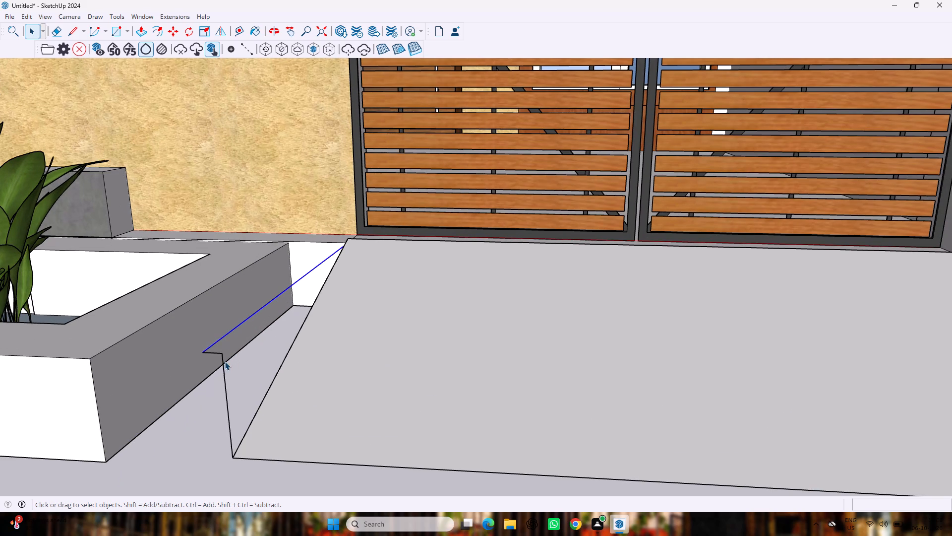
pyautogui.press('Delete')
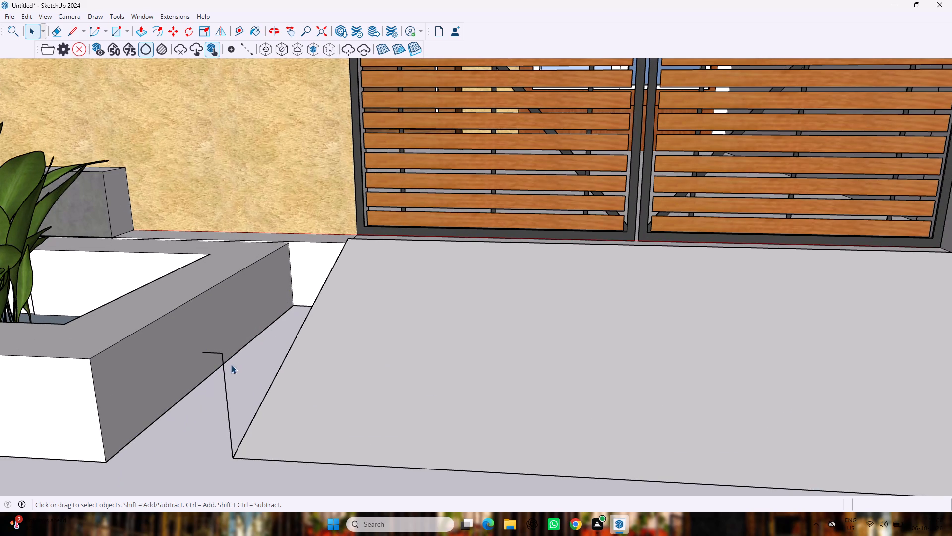
pyautogui.keyDown('ctrl'); pyautogui.doubleClick(220, 352); pyautogui.keyUp('ctrl')
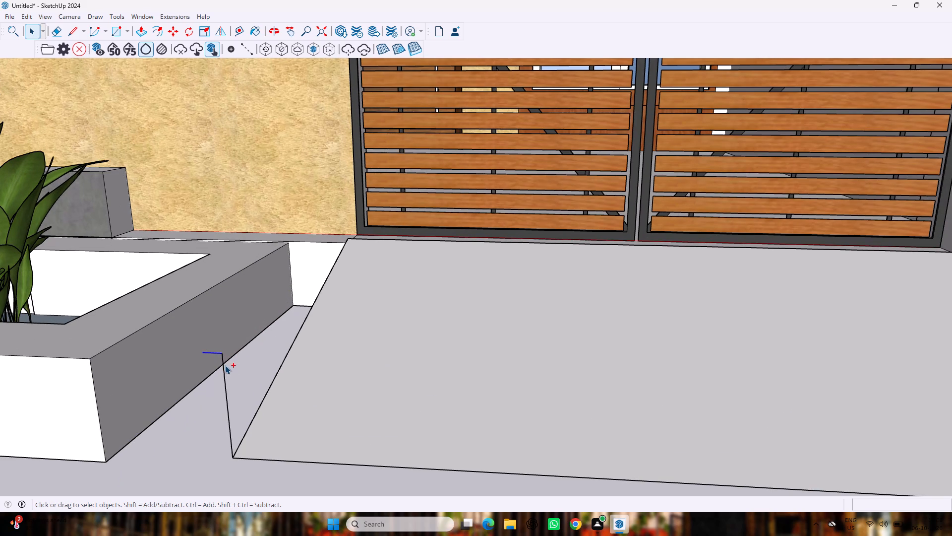
pyautogui.keyDown('ctrl'); pyautogui.click(223, 370); pyautogui.keyUp('ctrl')
pyautogui.press('Delete')
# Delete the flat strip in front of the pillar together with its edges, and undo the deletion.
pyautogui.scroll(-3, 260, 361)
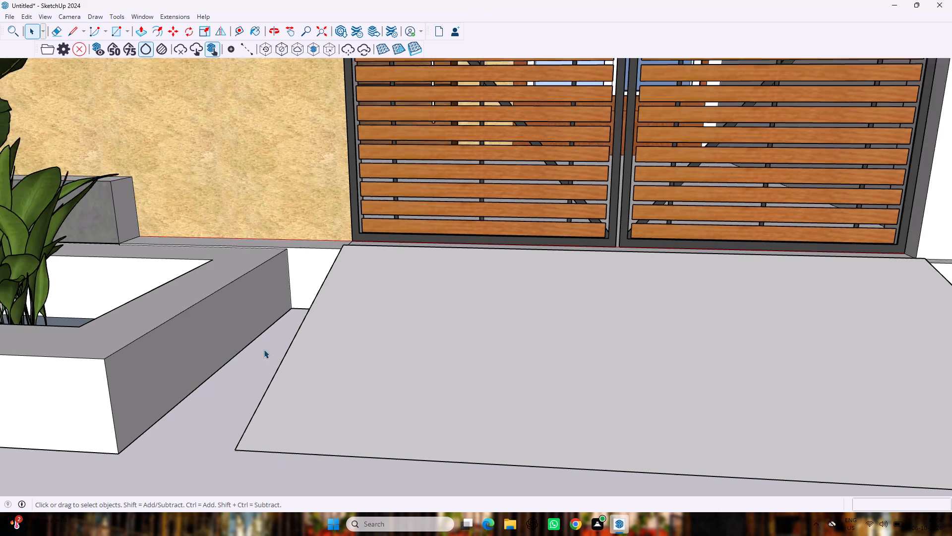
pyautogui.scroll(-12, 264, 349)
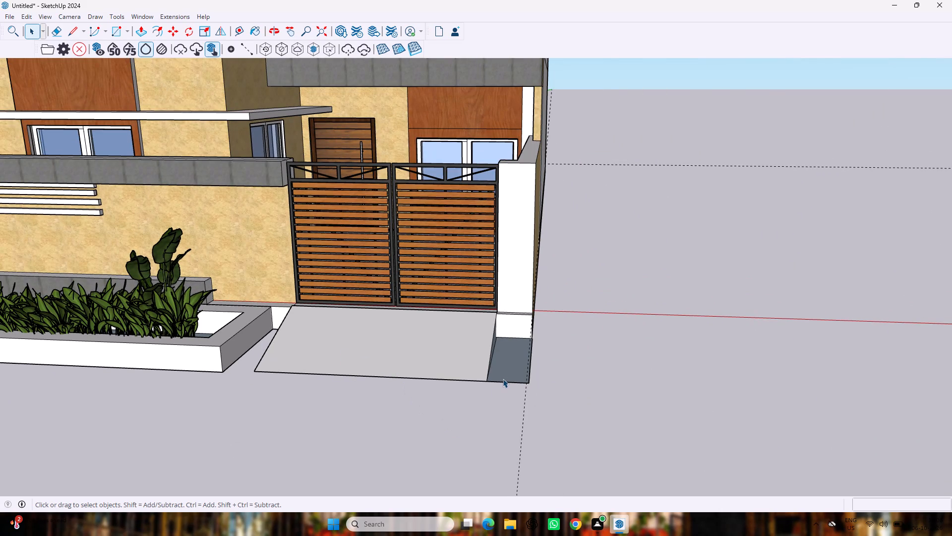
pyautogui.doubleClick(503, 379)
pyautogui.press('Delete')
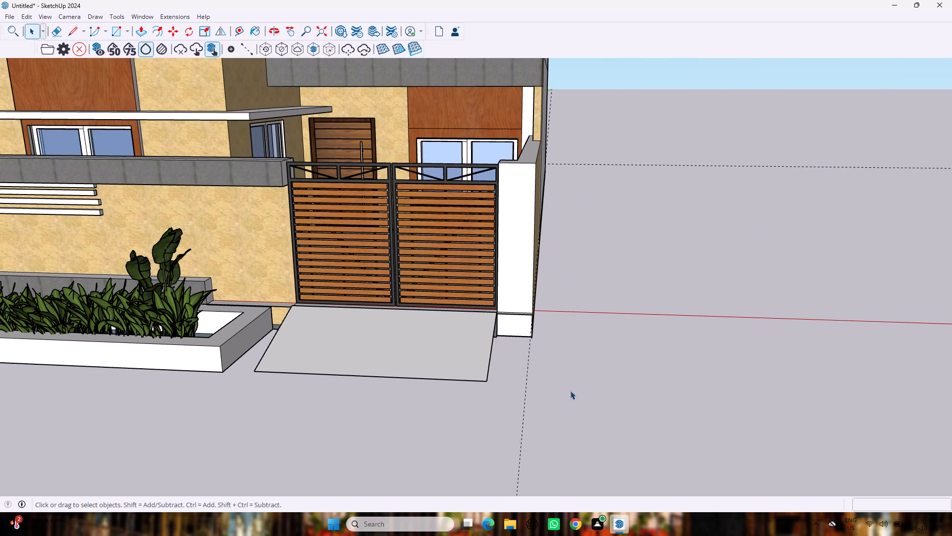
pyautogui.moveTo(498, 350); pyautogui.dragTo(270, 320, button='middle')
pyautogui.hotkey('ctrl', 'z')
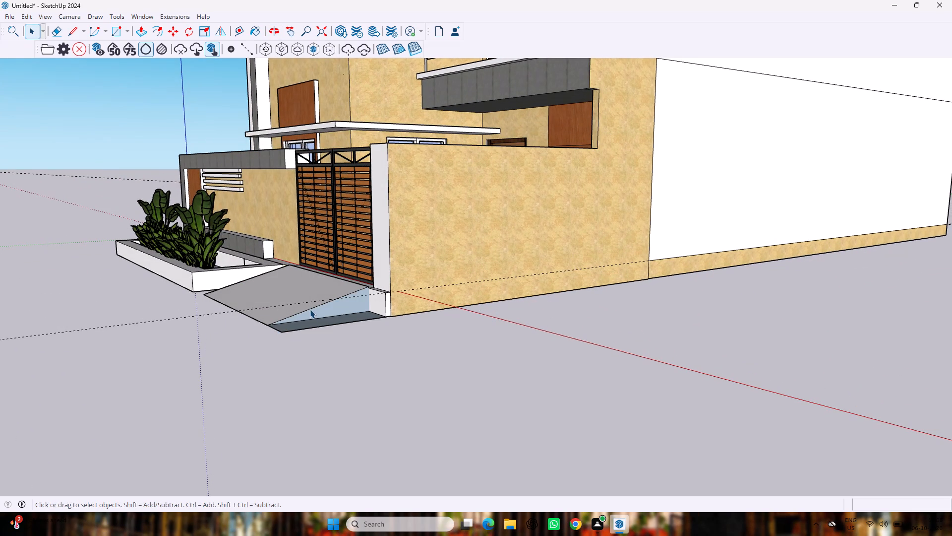
# Delete the dark flat ground face between the ramp's sloped side and the strip's outer edge in front of the pillar.
pyautogui.scroll(10, 305, 317)
pyautogui.click(320, 340)
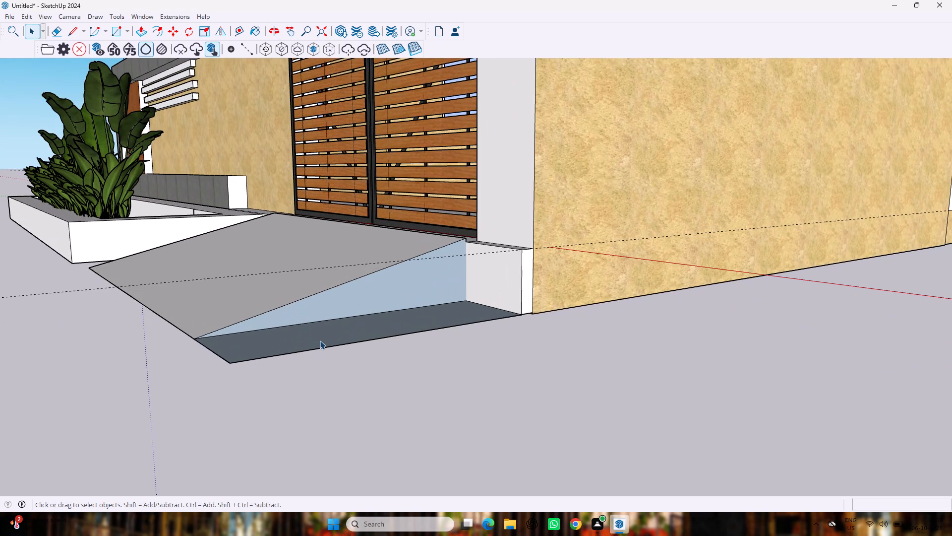
pyautogui.press('Delete')
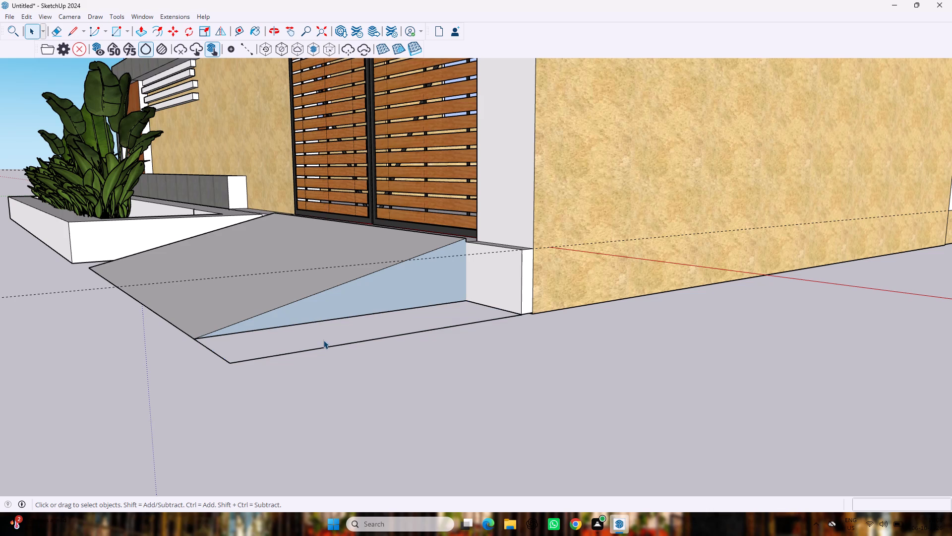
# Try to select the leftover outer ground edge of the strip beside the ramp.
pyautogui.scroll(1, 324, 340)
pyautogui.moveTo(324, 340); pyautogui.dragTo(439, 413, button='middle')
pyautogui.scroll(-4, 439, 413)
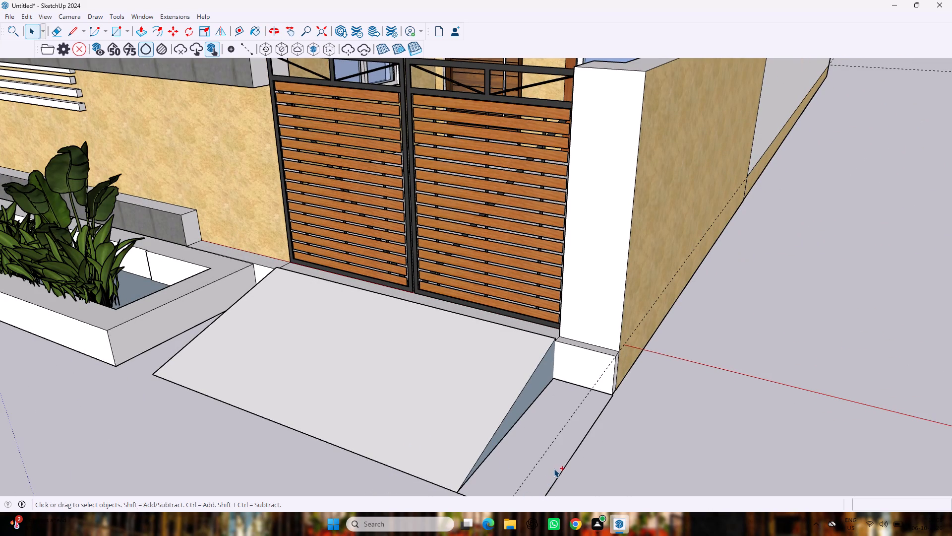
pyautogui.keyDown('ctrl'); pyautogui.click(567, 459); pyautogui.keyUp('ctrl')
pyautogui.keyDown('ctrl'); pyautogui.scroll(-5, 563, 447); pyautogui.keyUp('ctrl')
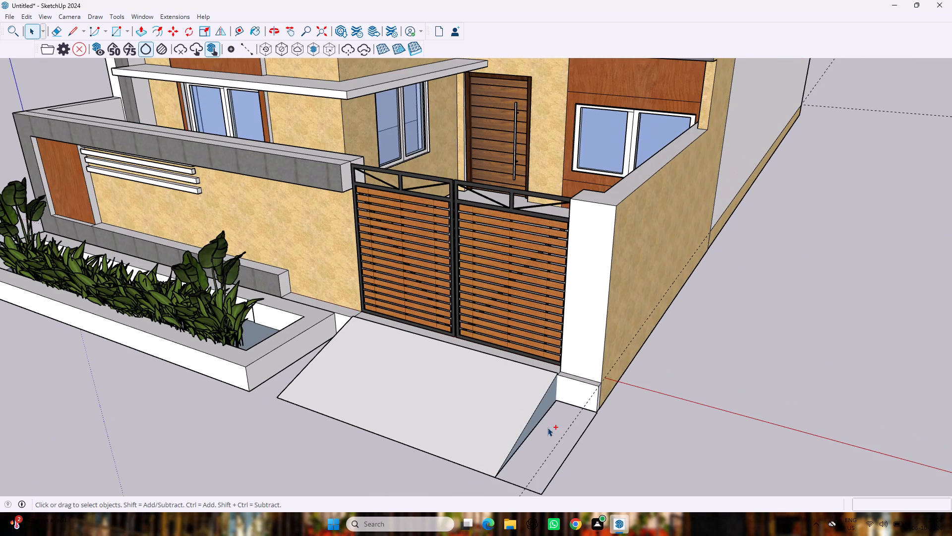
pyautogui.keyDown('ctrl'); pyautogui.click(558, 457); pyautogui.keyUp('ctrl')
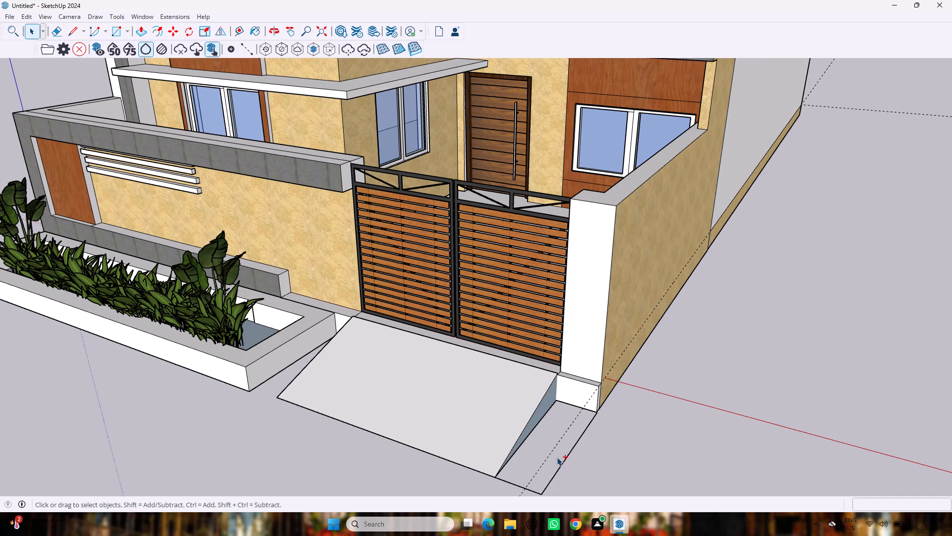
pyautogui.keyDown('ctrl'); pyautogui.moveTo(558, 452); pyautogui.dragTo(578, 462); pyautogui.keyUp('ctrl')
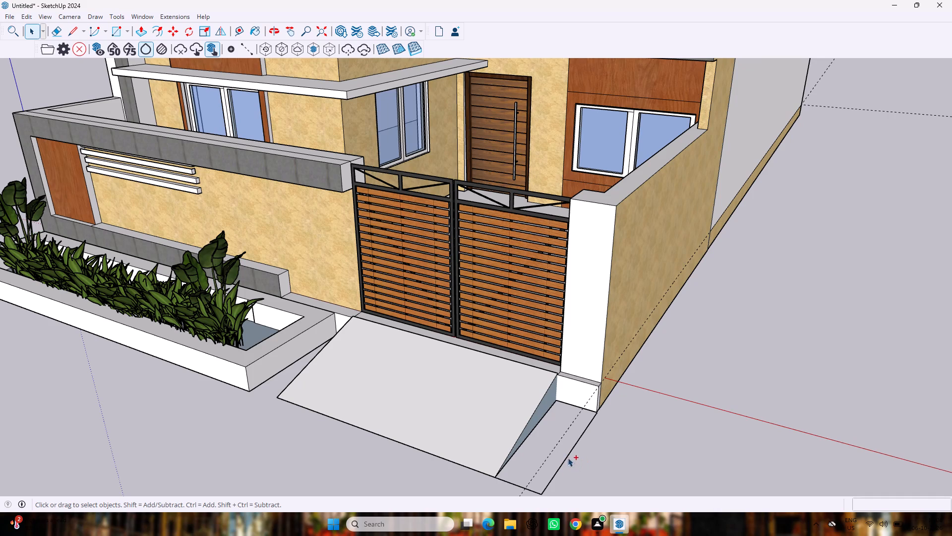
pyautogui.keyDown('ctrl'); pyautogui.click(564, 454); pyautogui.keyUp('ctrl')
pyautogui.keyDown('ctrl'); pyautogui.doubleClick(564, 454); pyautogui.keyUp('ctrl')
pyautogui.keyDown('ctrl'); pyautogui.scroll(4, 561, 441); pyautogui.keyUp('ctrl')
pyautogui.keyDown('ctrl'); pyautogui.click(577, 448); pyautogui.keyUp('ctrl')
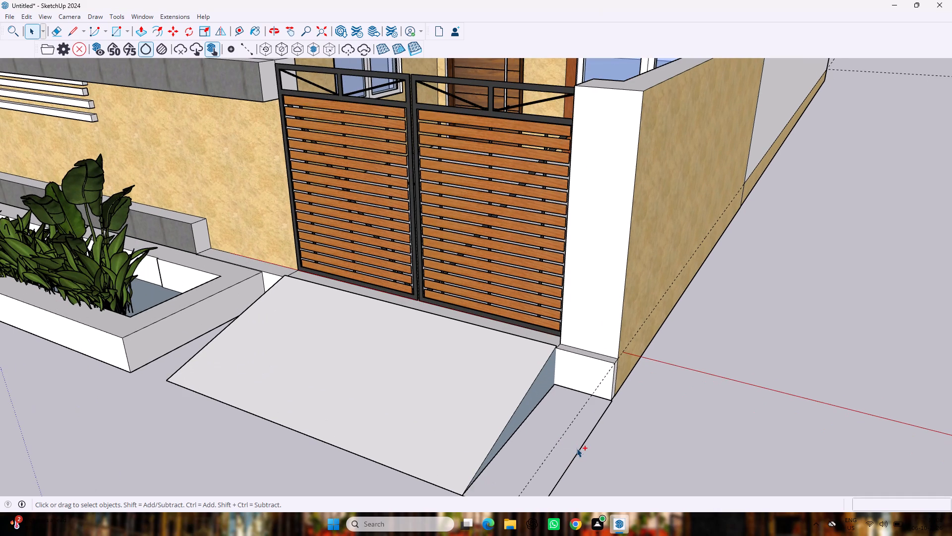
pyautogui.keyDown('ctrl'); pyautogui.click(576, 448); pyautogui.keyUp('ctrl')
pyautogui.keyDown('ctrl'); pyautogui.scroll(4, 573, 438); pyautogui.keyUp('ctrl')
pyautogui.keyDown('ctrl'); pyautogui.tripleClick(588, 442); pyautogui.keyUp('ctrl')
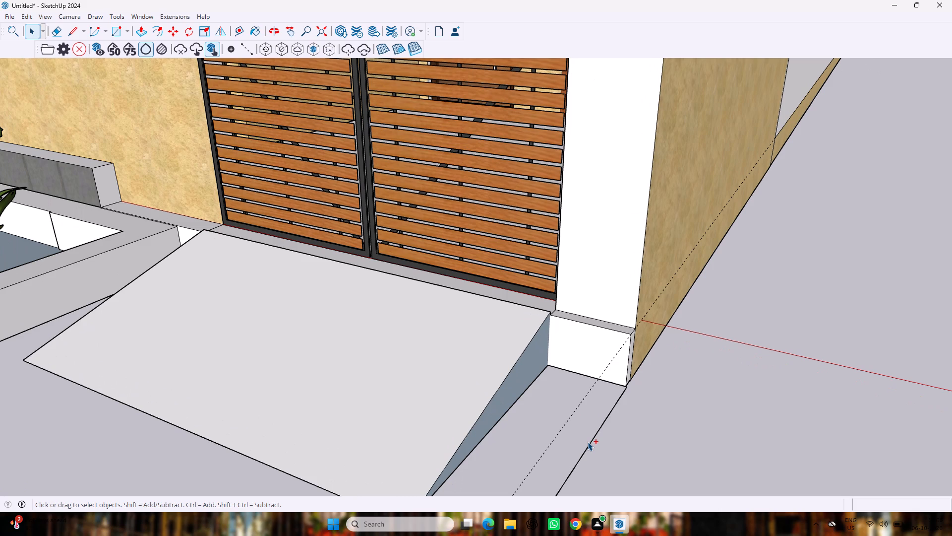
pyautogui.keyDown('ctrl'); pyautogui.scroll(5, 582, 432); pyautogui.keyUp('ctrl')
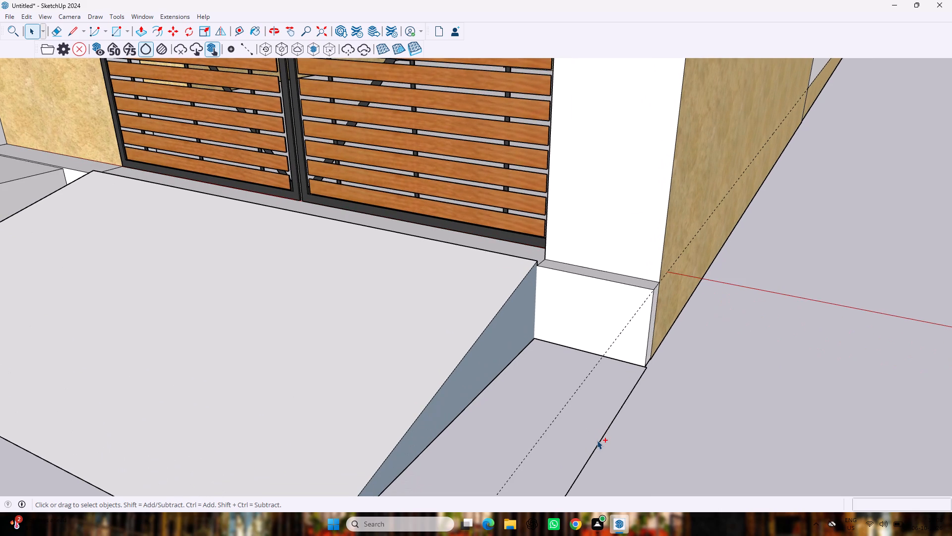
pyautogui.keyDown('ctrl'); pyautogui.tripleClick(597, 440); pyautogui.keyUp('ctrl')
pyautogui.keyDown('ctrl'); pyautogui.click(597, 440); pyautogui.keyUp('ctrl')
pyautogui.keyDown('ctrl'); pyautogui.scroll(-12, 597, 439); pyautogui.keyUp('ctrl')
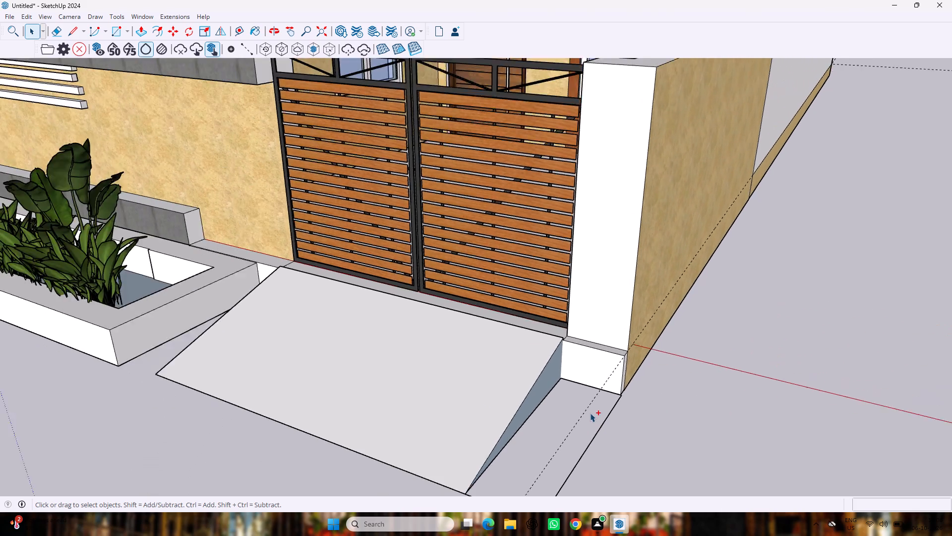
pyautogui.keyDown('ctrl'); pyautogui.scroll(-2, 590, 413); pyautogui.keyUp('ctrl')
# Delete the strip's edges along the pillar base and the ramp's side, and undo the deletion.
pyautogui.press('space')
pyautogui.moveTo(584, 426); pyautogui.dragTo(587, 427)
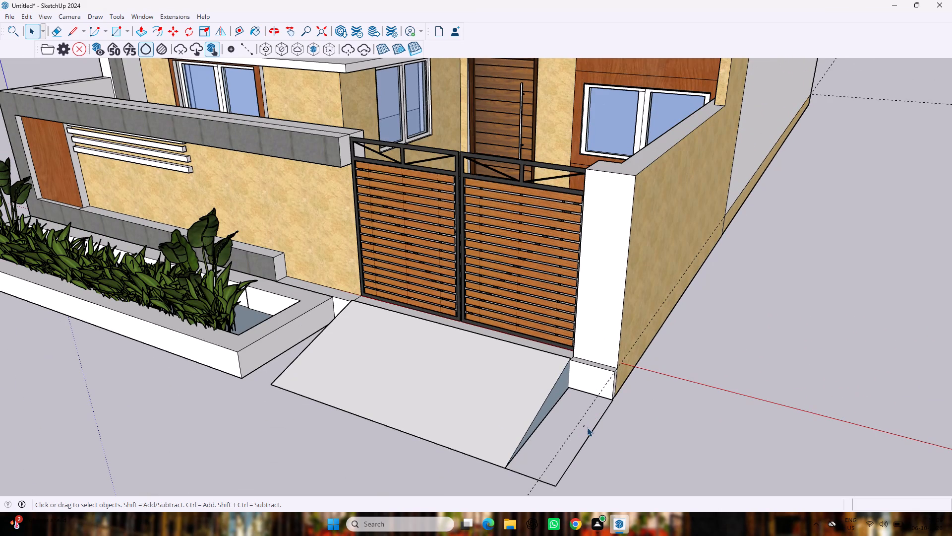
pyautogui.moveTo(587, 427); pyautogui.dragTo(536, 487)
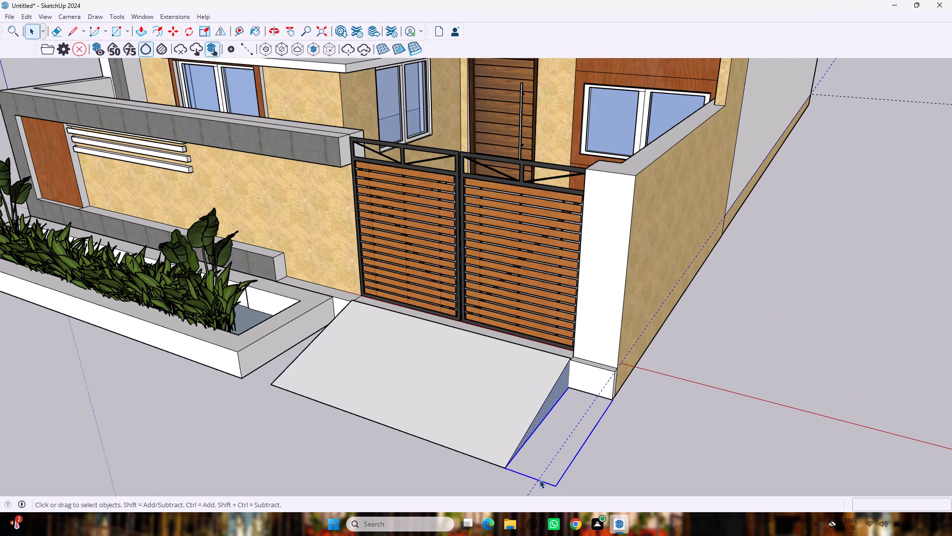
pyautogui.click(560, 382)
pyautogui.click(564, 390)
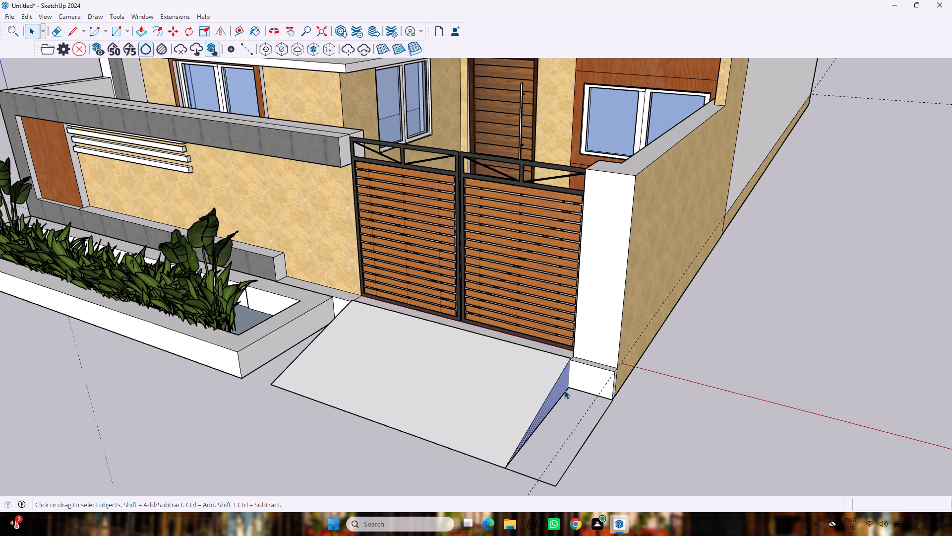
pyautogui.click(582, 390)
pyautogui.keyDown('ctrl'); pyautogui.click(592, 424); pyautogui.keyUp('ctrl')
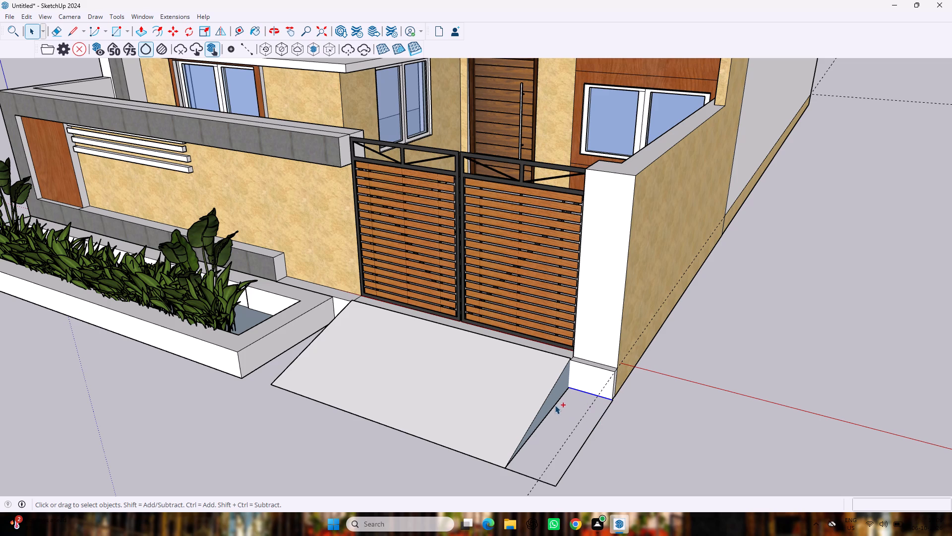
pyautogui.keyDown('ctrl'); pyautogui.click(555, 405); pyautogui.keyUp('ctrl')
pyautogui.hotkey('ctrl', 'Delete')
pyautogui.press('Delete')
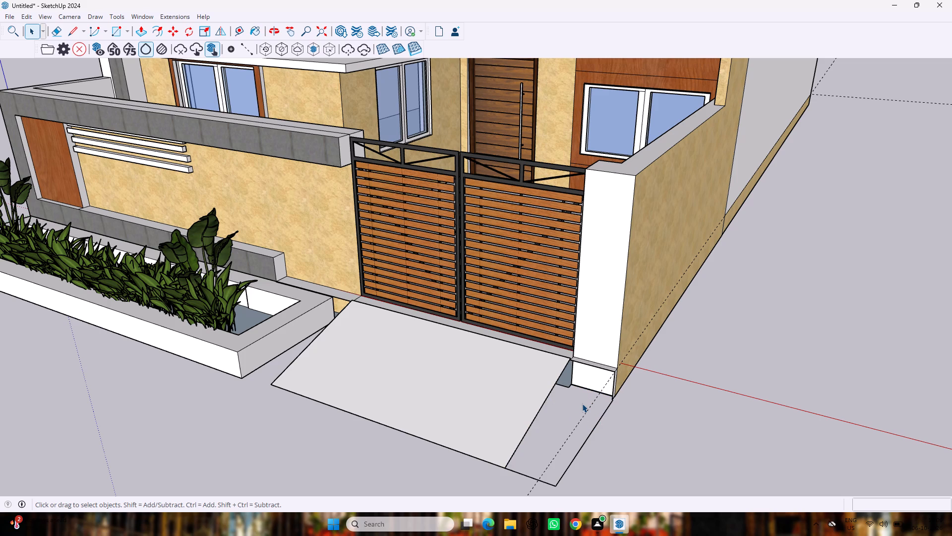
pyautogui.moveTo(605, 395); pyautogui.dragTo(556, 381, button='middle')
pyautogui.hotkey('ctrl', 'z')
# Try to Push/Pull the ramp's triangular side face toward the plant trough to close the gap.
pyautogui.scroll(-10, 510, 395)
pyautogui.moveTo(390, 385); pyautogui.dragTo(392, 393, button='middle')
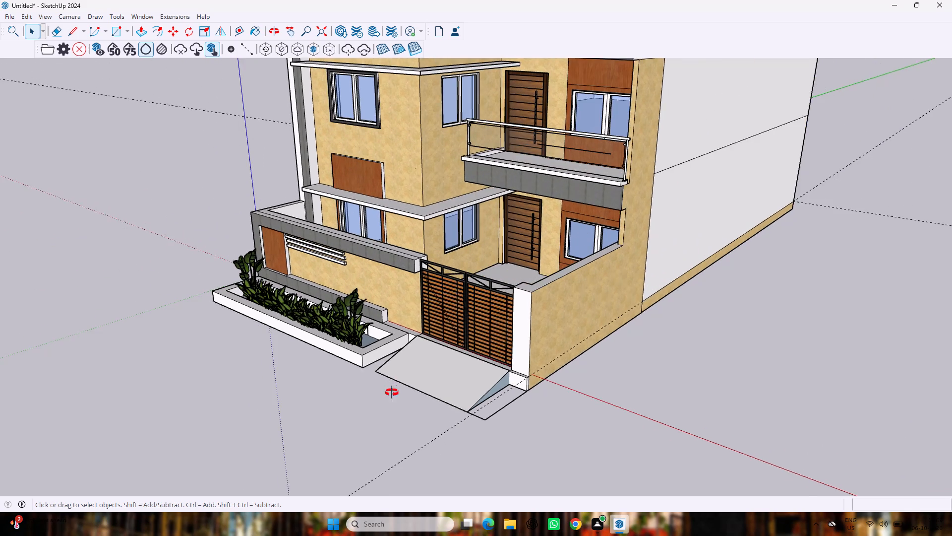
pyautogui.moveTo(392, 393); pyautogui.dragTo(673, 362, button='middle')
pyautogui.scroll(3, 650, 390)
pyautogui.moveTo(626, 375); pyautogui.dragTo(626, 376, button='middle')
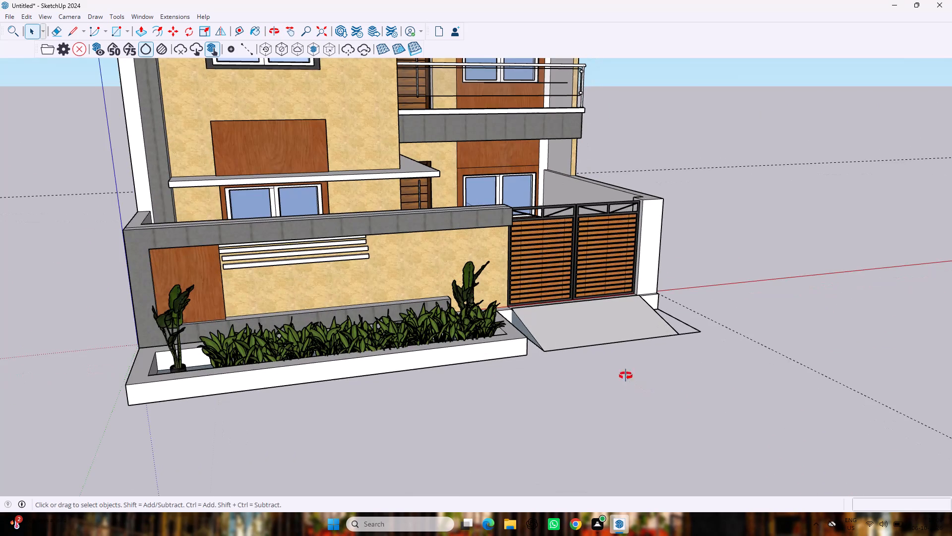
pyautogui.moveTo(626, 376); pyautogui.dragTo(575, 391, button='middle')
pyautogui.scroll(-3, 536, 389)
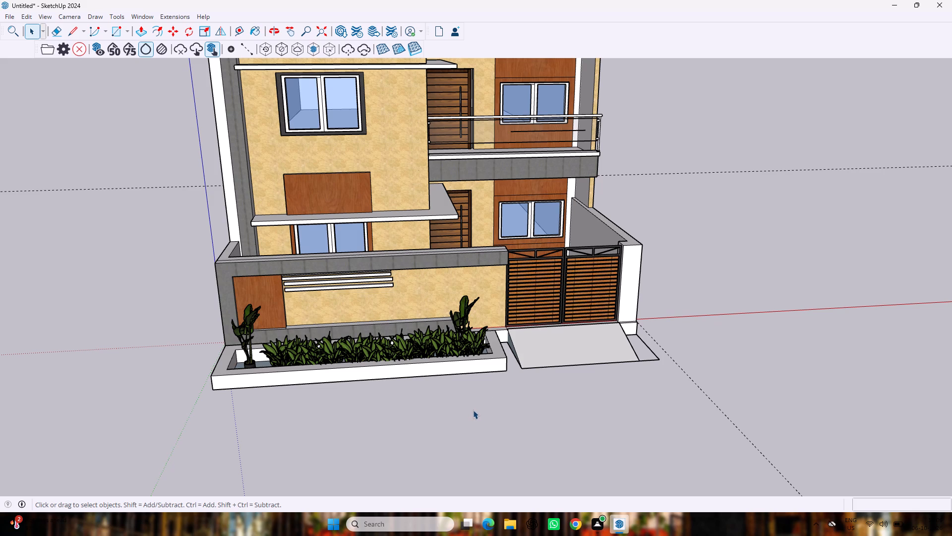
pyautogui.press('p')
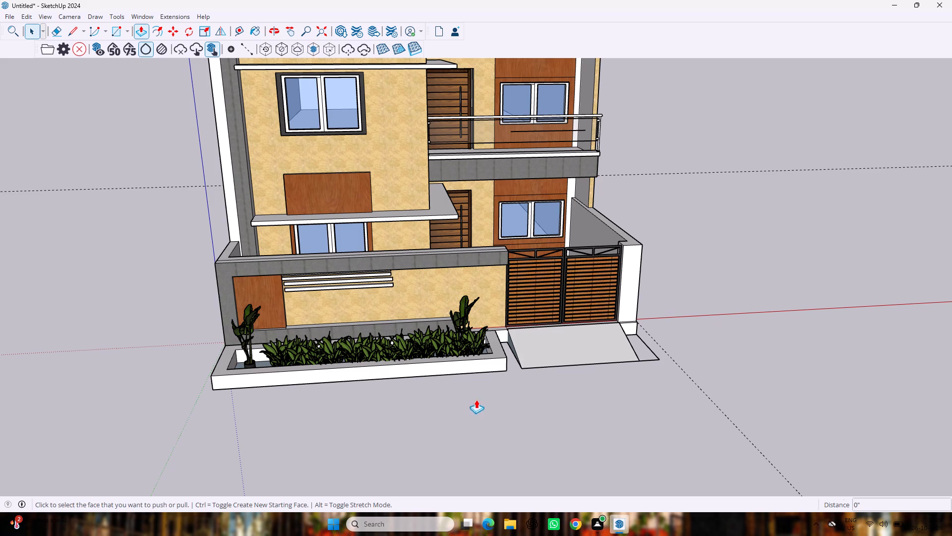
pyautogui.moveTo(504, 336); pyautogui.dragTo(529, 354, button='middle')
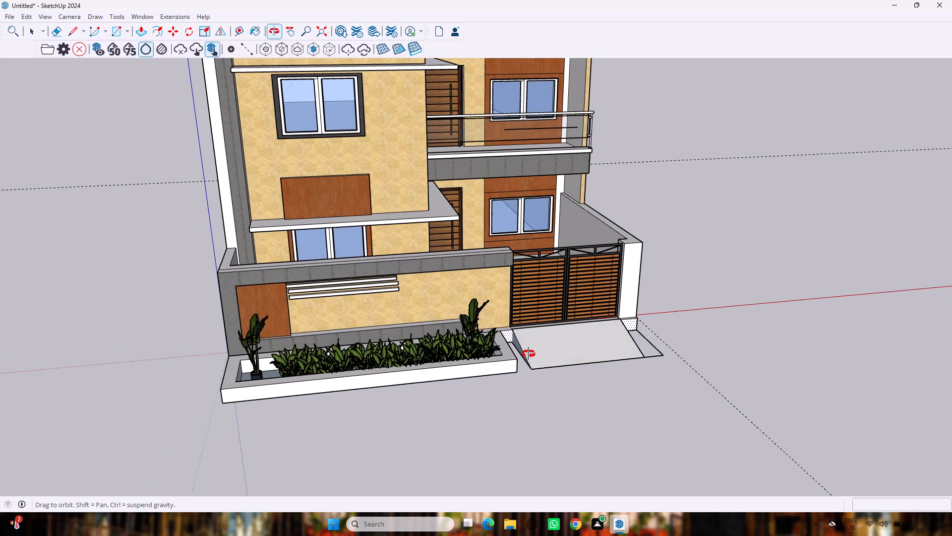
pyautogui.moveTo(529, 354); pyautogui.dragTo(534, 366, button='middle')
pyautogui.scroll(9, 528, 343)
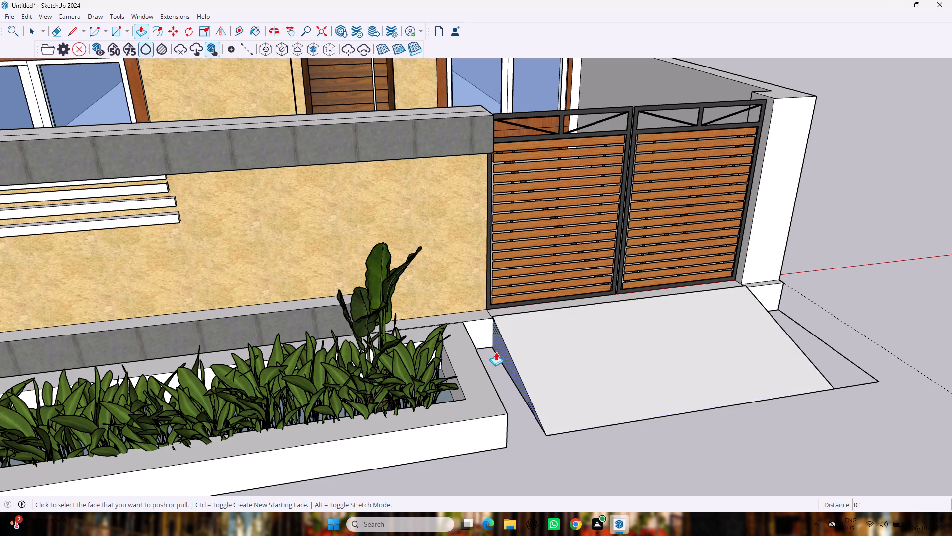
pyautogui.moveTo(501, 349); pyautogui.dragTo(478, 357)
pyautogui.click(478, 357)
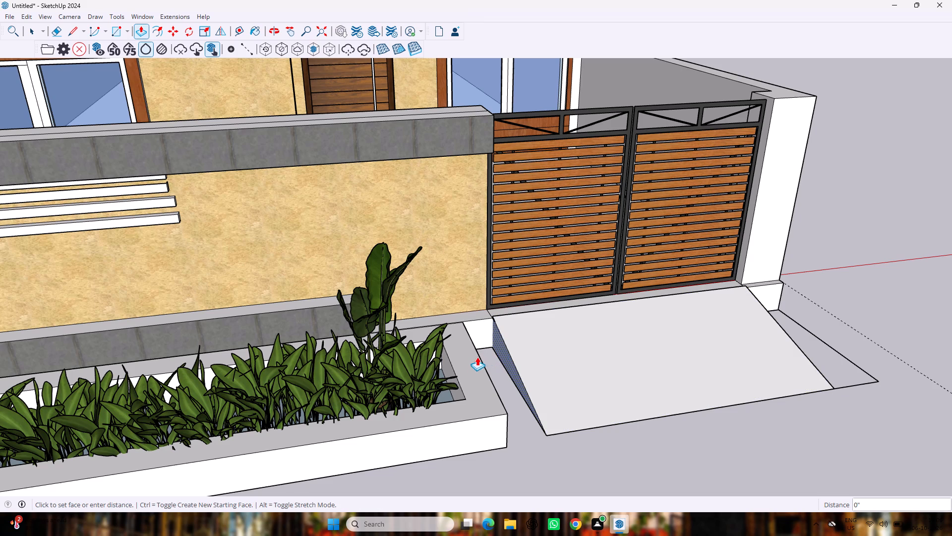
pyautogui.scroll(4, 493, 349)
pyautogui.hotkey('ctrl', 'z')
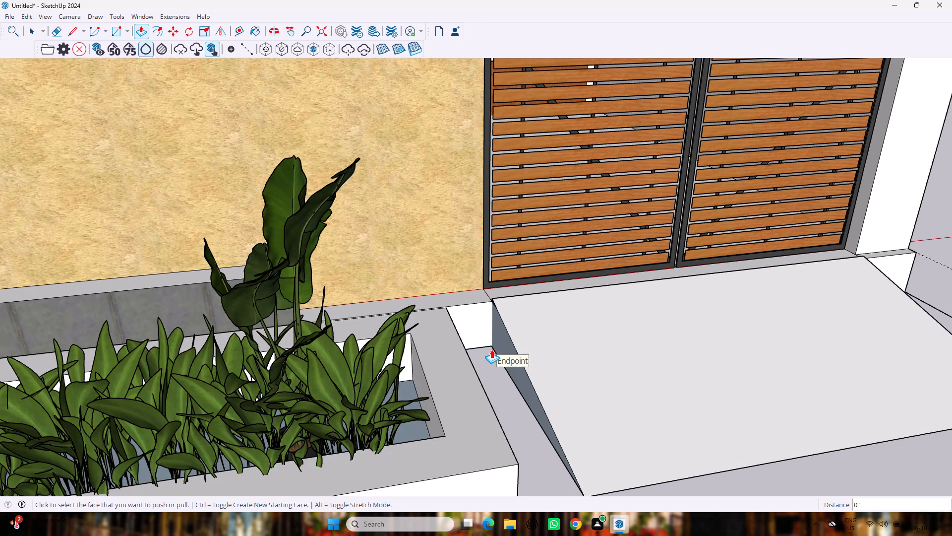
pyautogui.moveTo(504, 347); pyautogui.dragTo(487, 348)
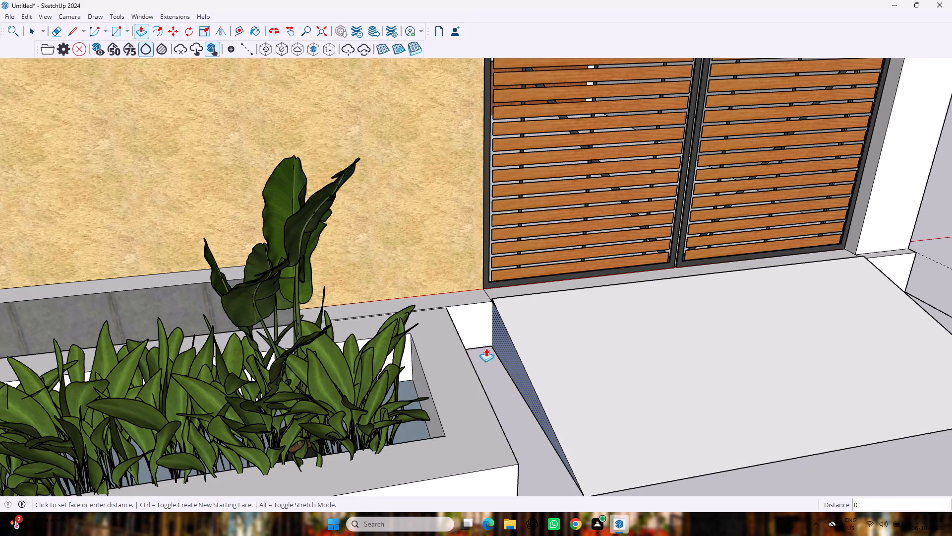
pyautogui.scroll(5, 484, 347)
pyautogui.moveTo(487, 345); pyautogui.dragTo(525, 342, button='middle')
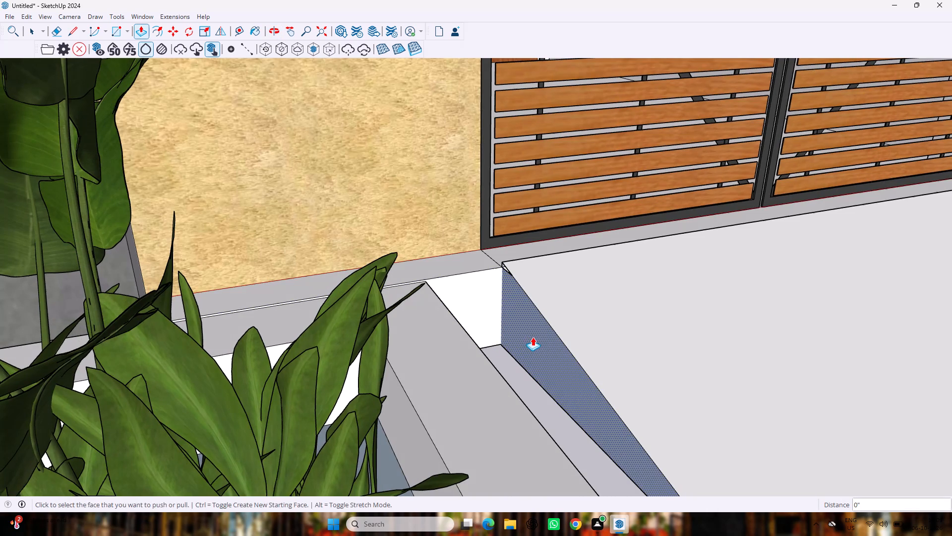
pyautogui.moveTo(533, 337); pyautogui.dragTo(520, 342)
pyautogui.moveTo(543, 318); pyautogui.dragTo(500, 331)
# Draw a rectangle about 2' 4 5/8" by 2' 7 5/16" from the trough's rear gate-side corner to the ramp's front bottom corner.
pyautogui.press('space')
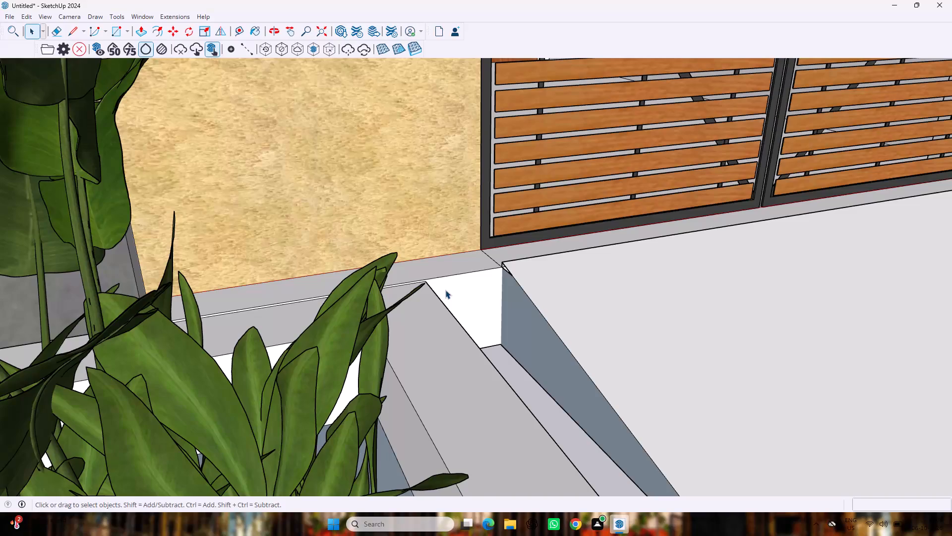
pyautogui.press('e')
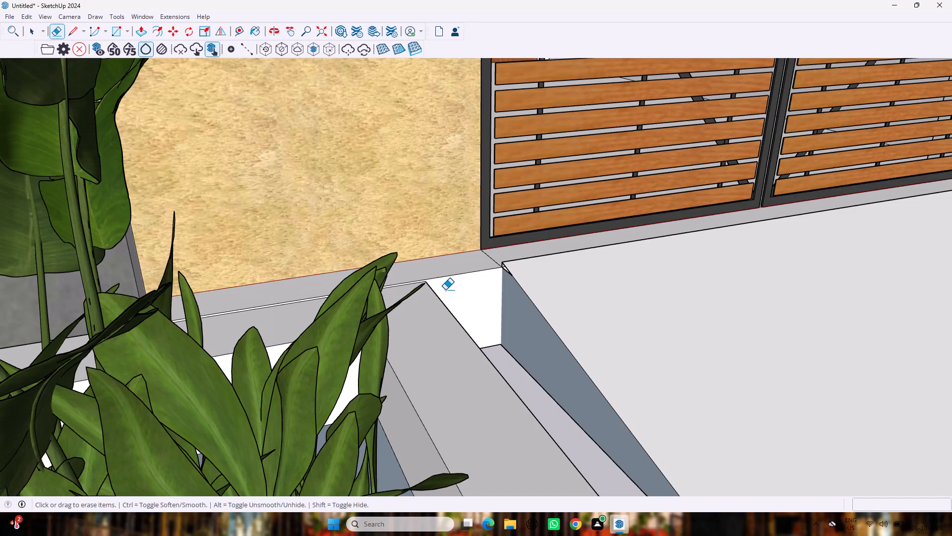
pyautogui.press('r')
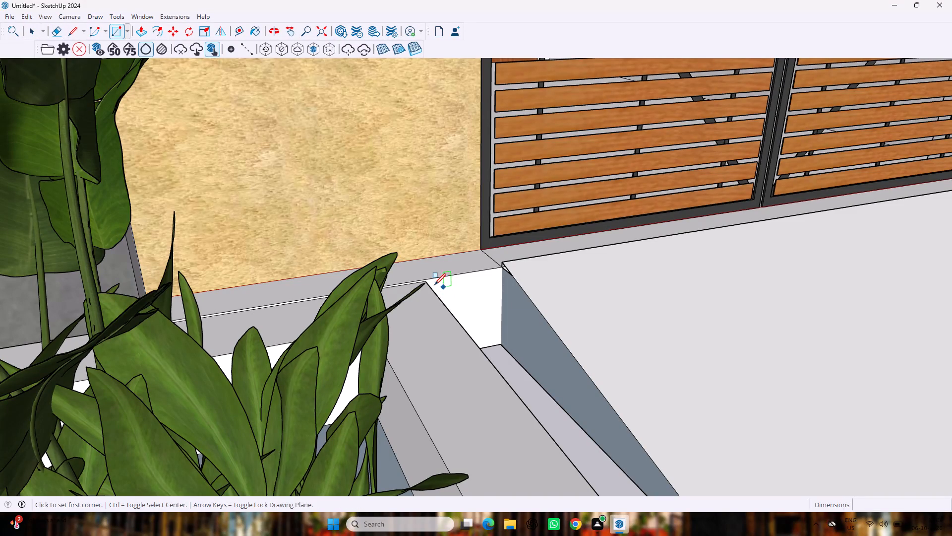
pyautogui.moveTo(425, 280); pyautogui.dragTo(426, 285)
pyautogui.scroll(-16, 485, 314)
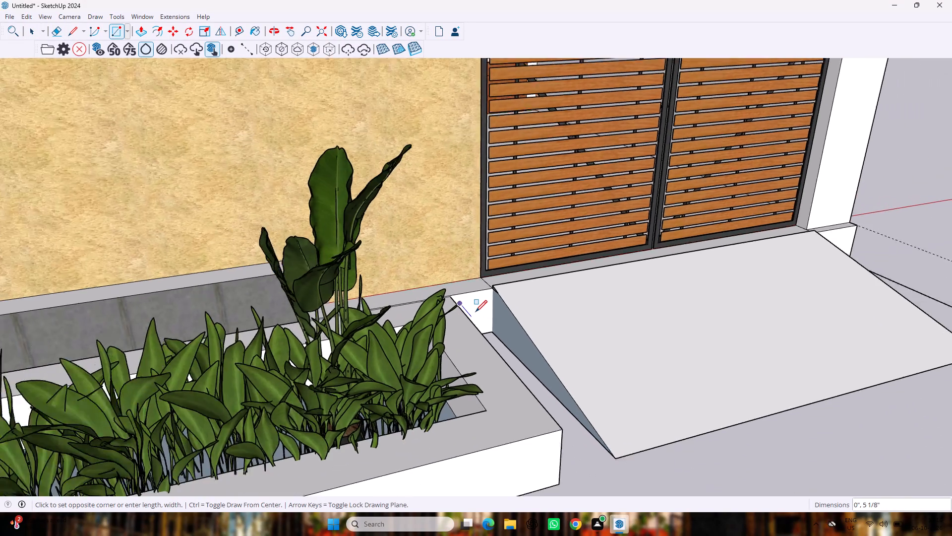
pyautogui.scroll(-4, 476, 312)
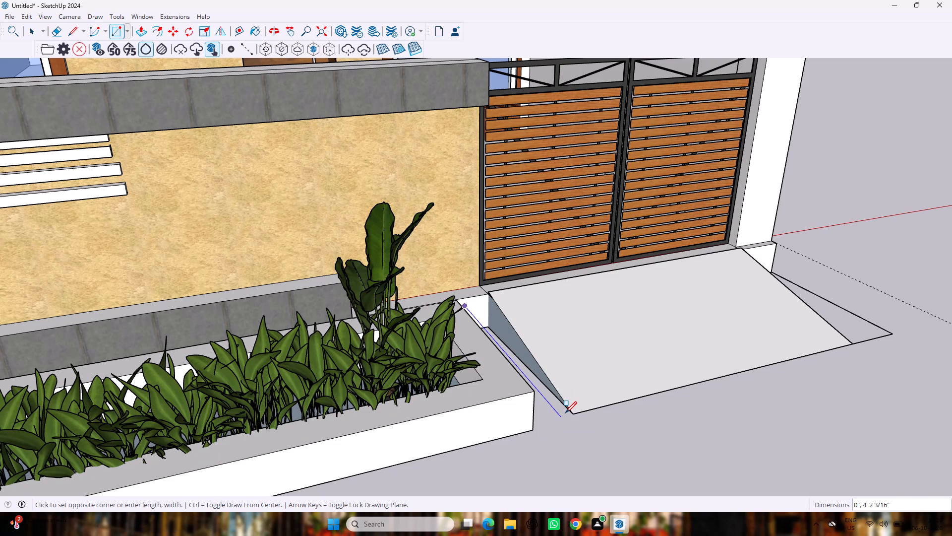
pyautogui.click(570, 411)
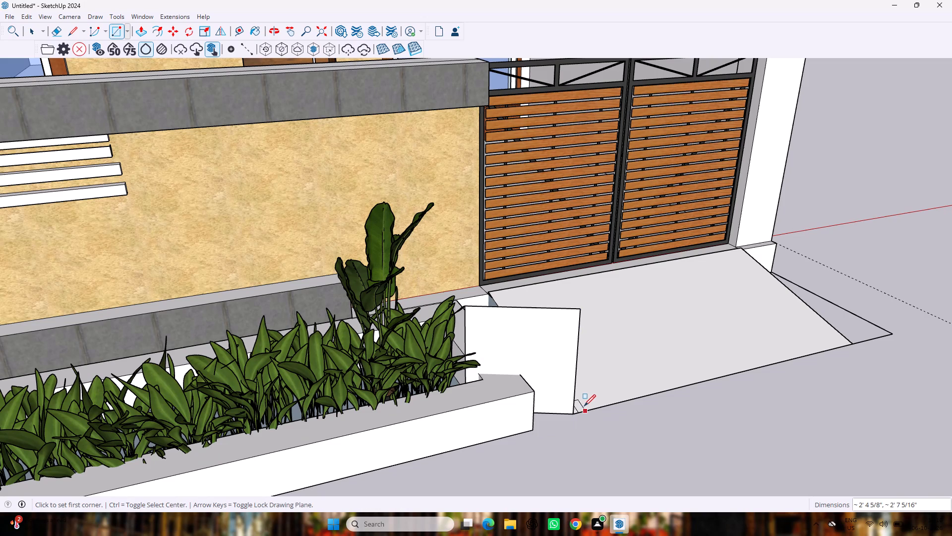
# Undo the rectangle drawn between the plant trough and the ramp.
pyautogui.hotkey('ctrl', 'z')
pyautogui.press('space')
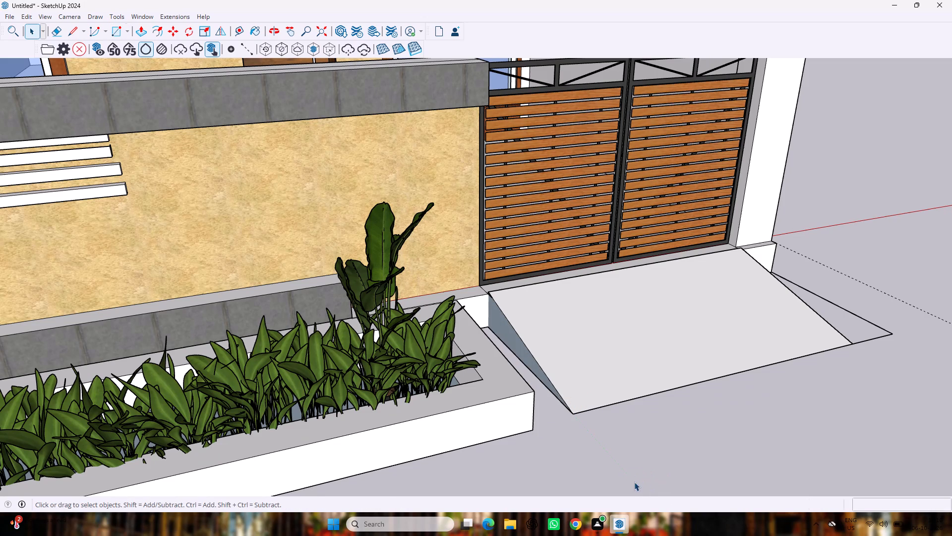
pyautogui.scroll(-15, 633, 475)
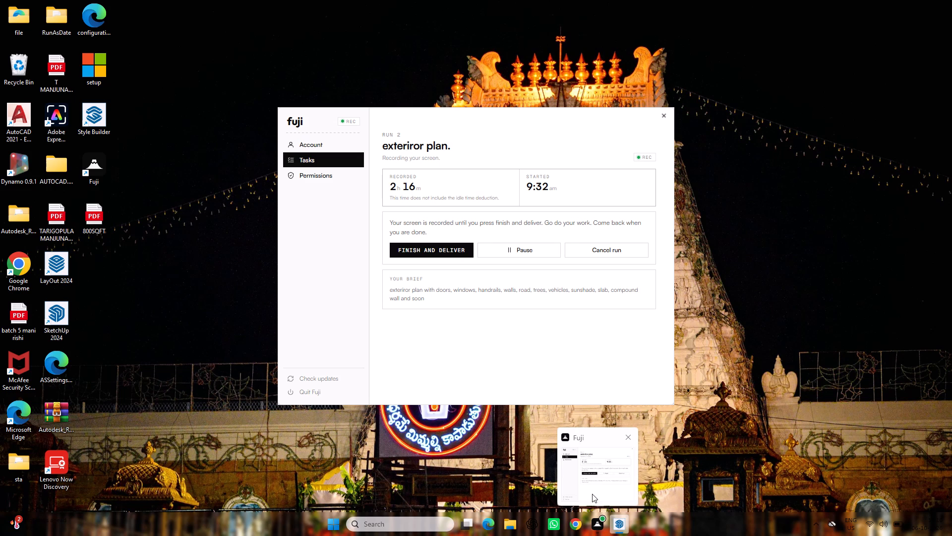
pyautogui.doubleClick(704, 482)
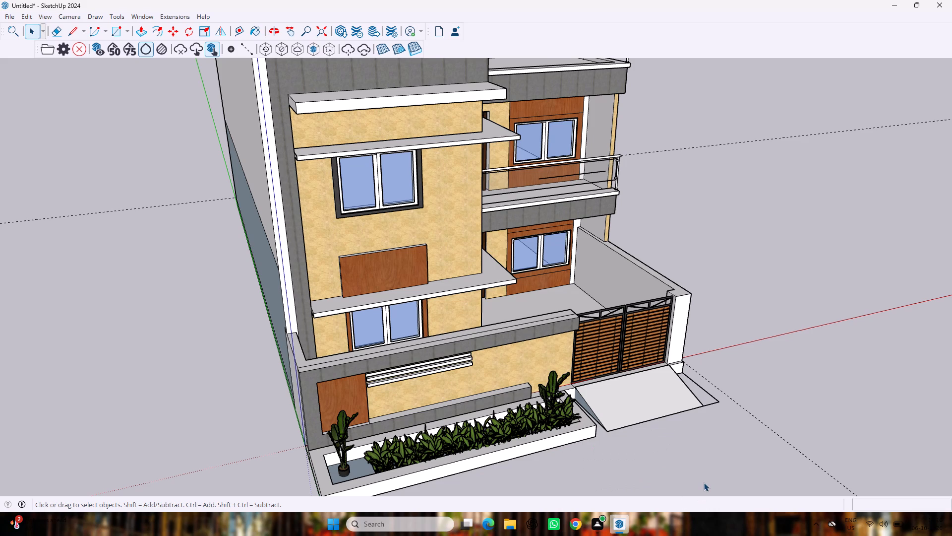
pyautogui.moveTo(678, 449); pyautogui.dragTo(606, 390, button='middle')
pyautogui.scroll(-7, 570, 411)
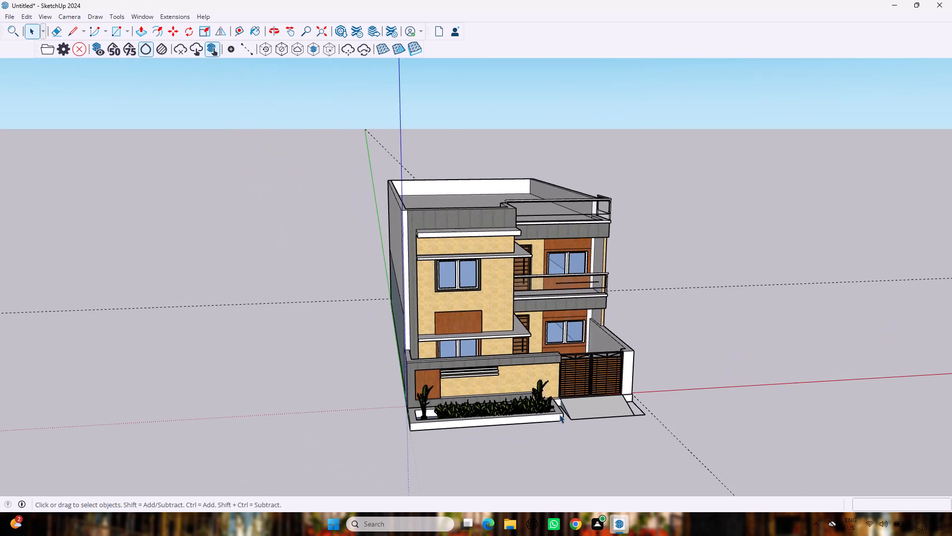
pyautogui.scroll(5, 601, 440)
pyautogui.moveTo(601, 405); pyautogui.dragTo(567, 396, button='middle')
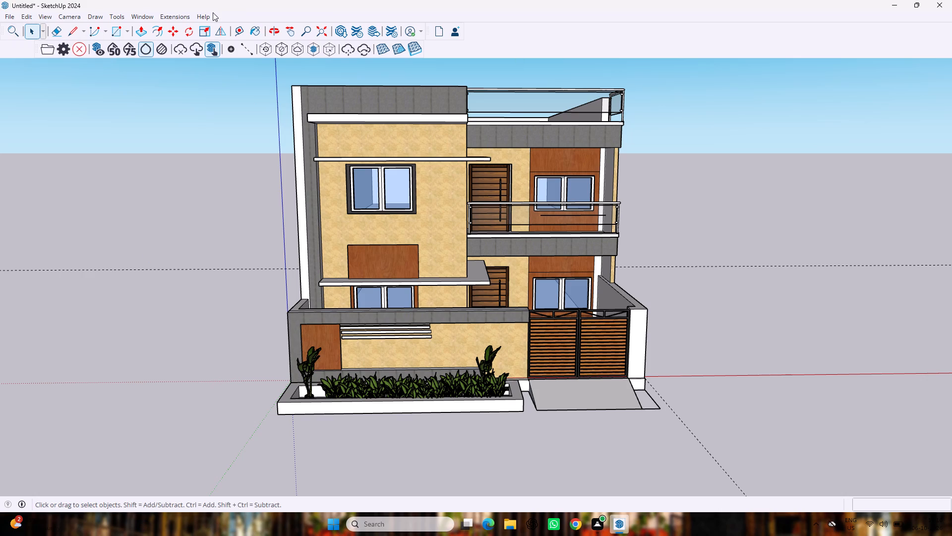
# Search the 3D Warehouse for "road" and browse the matching models.
pyautogui.click(141, 18)
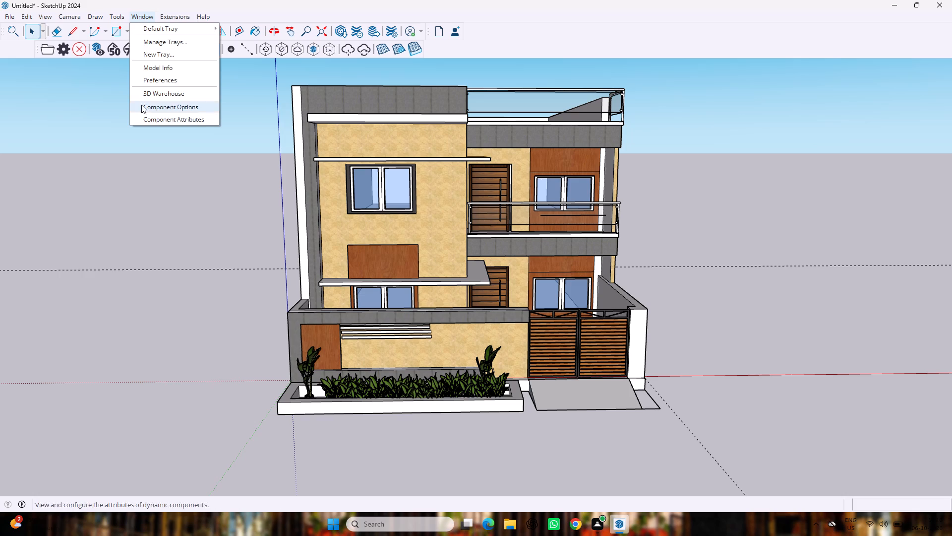
pyautogui.click(147, 93)
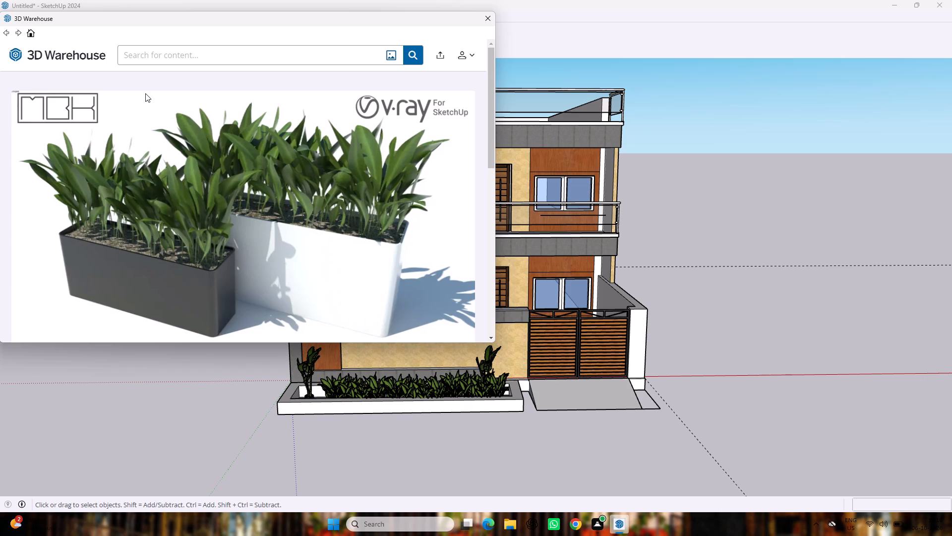
pyautogui.click(146, 52)
pyautogui.write('road')
pyautogui.press('Return')
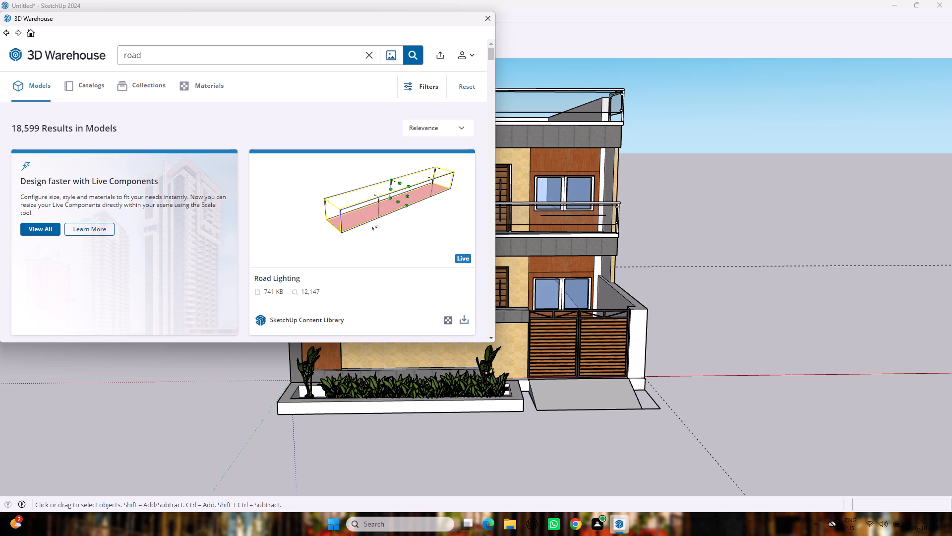
pyautogui.scroll(-4, 210, 217)
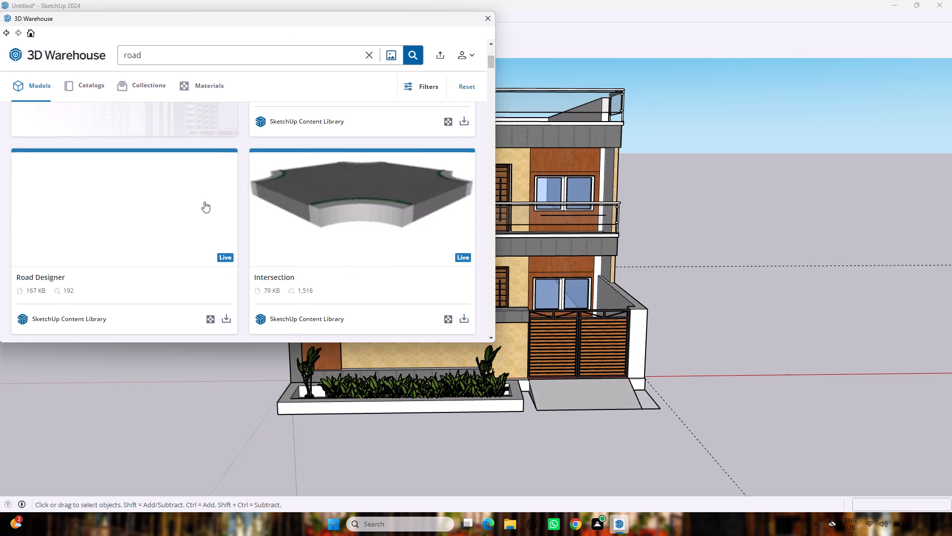
pyautogui.scroll(-9, 204, 201)
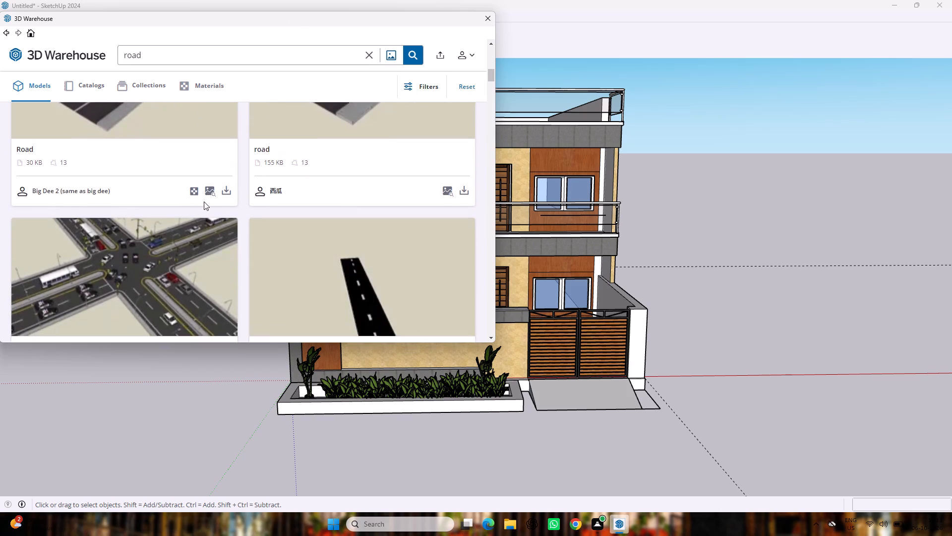
pyautogui.scroll(-7, 204, 201)
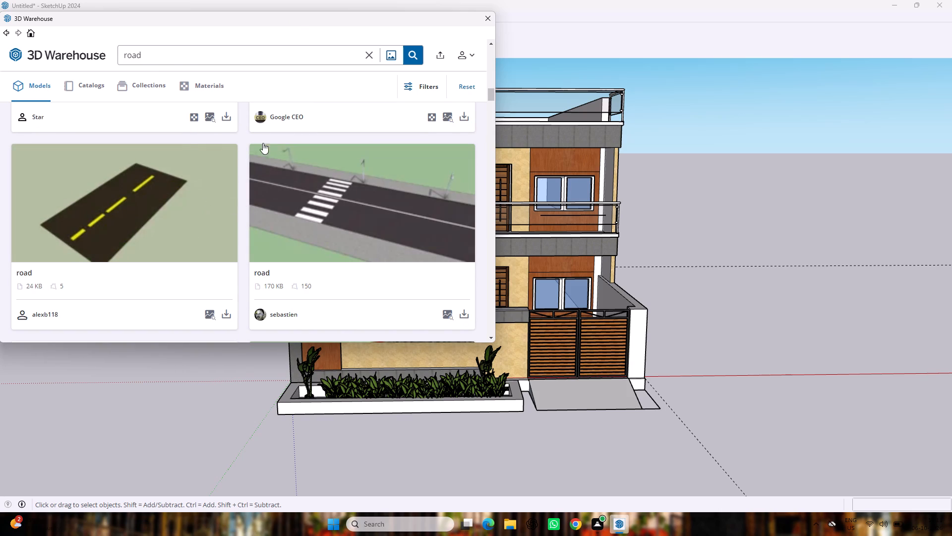
# Browse the 3D Warehouse collections matching "road" for a suitable straight road.
pyautogui.click(134, 88)
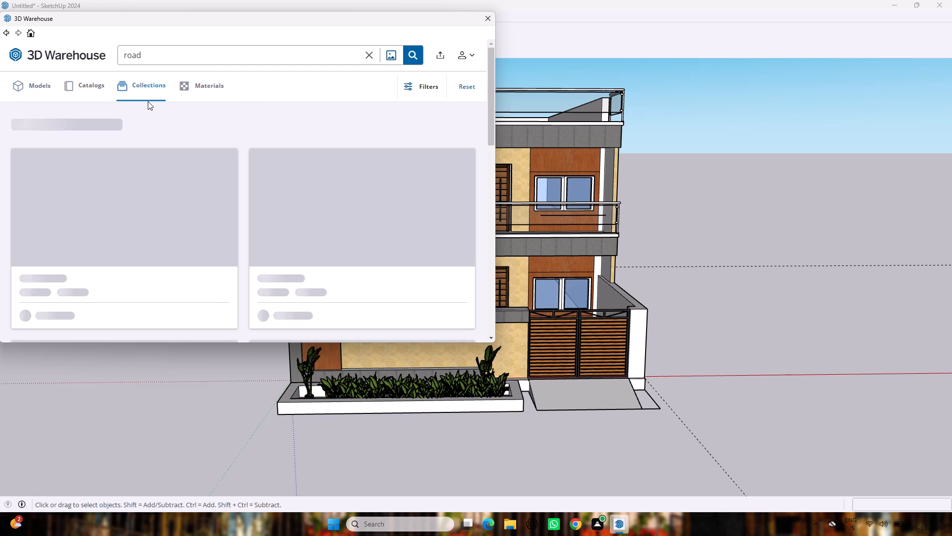
pyautogui.scroll(-2, 168, 119)
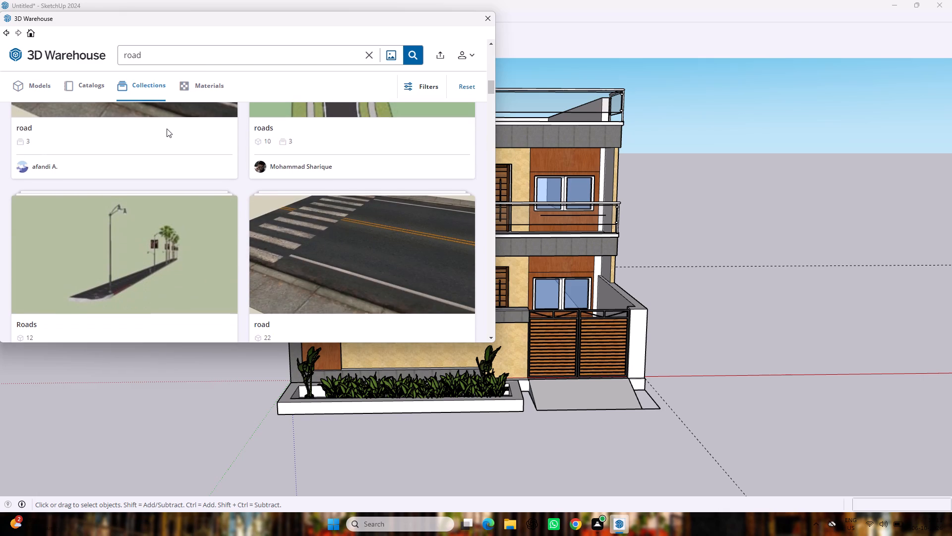
pyautogui.scroll(-13, 167, 129)
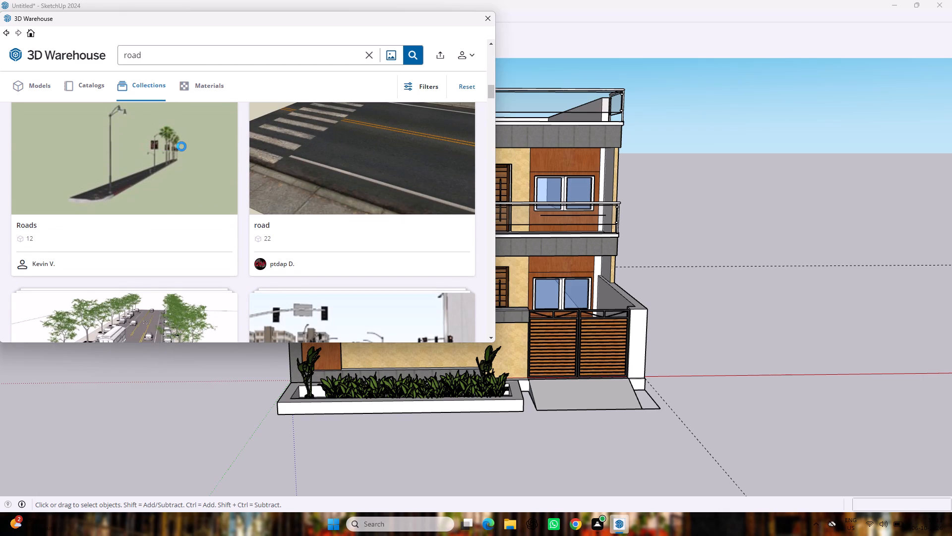
pyautogui.scroll(-5, 183, 144)
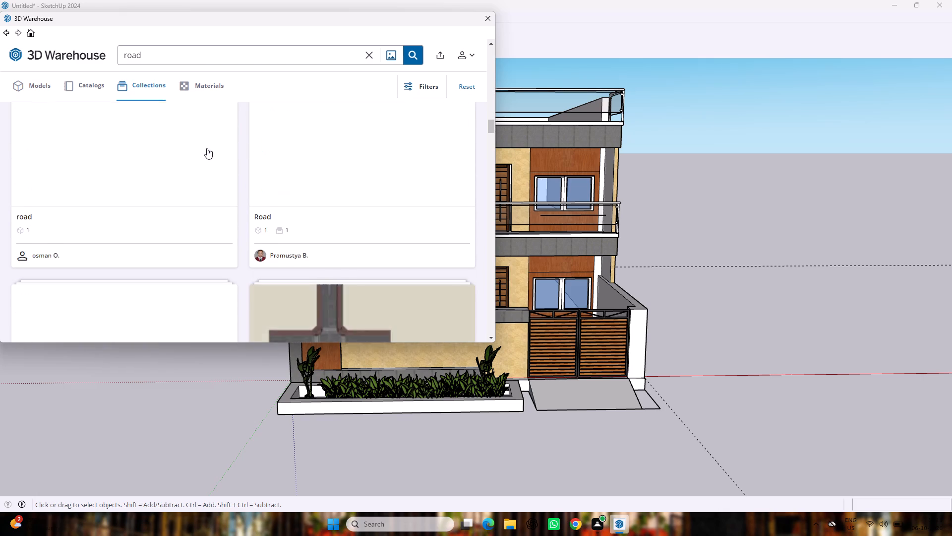
pyautogui.scroll(3, 207, 148)
pyautogui.scroll(-7, 207, 148)
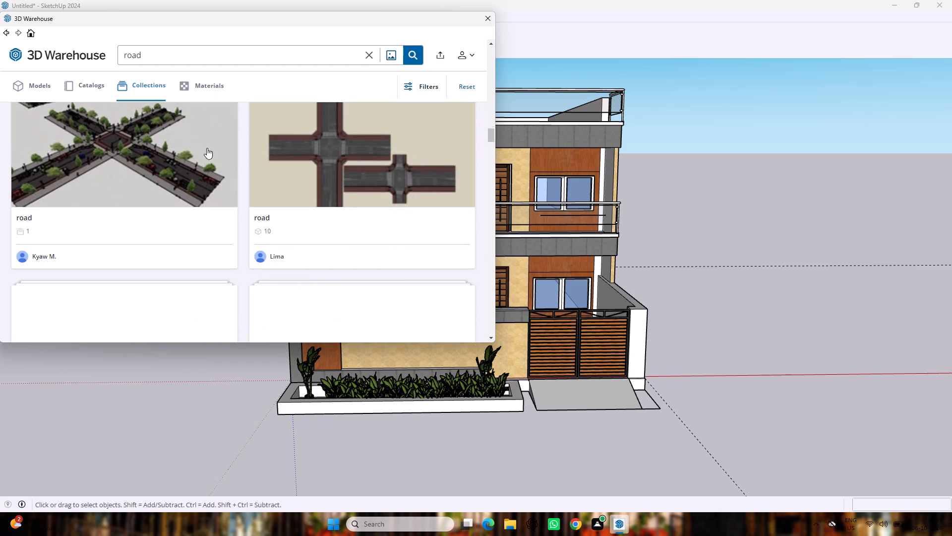
pyautogui.scroll(-8, 207, 148)
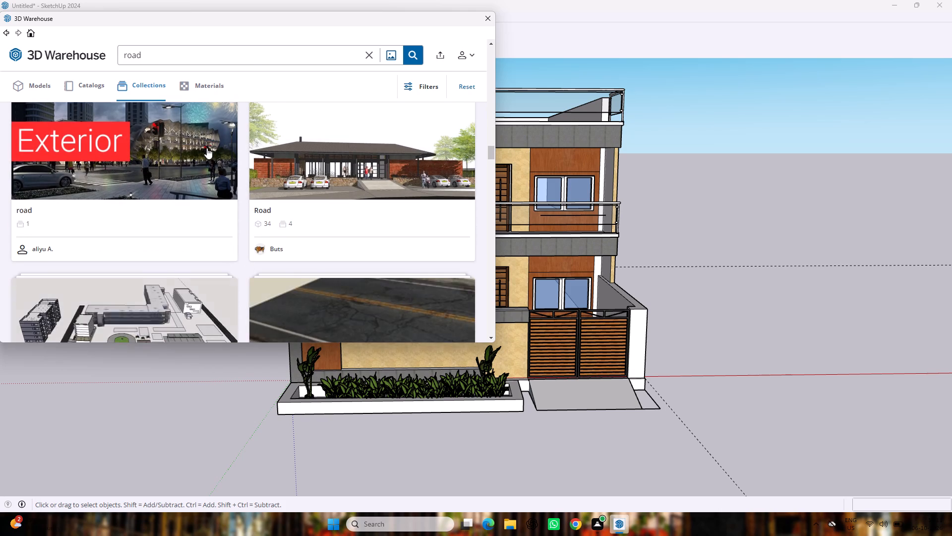
pyautogui.scroll(-7, 207, 148)
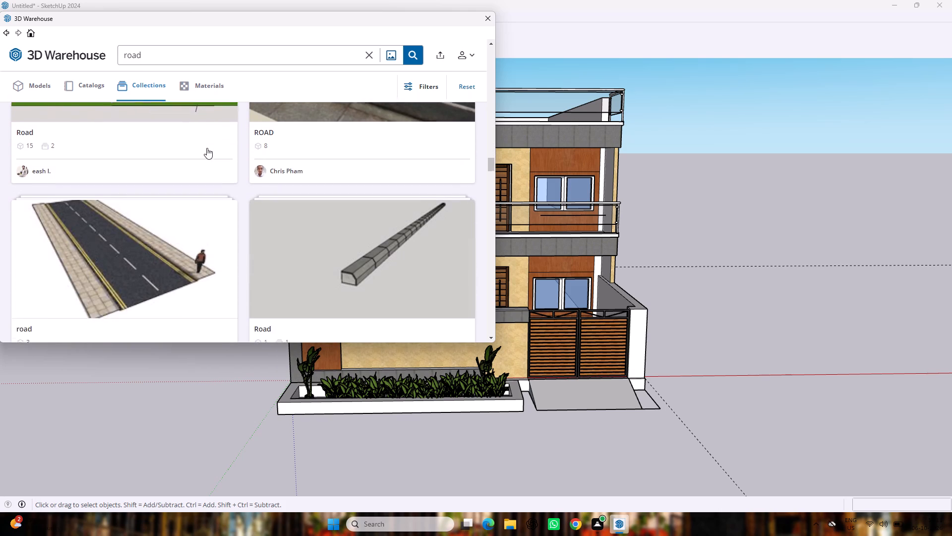
pyautogui.scroll(-3, 136, 164)
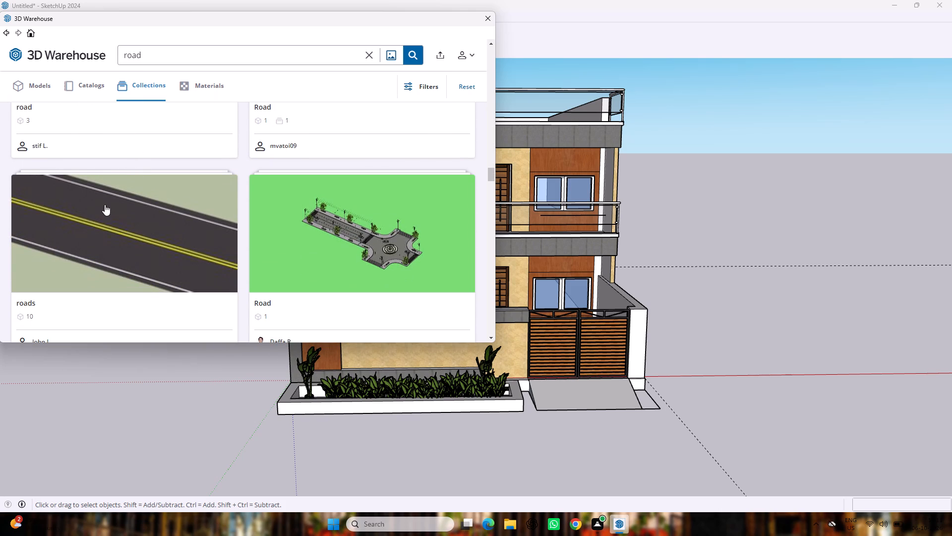
# Open the "roads" collection showing a dark road with double yellow centre lines and examine its models.
pyautogui.click(88, 208)
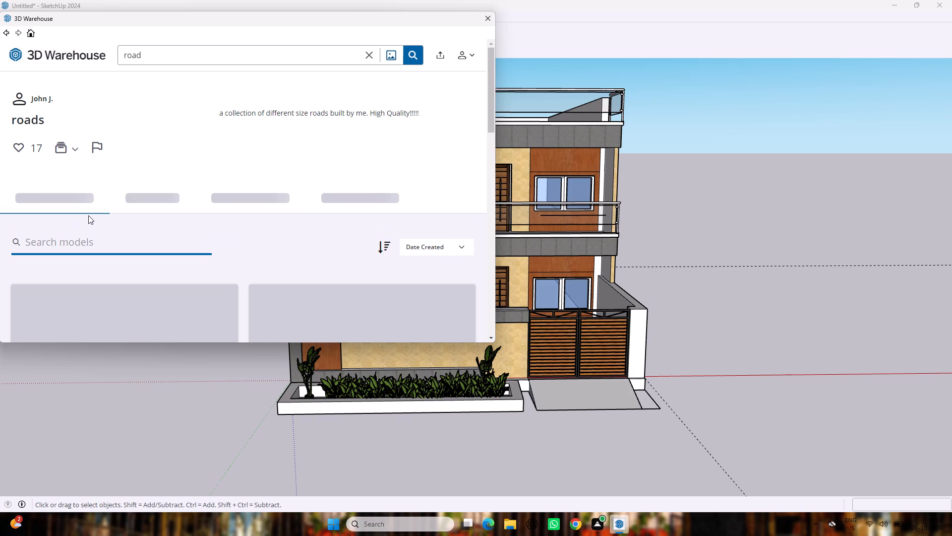
pyautogui.scroll(-5, 89, 212)
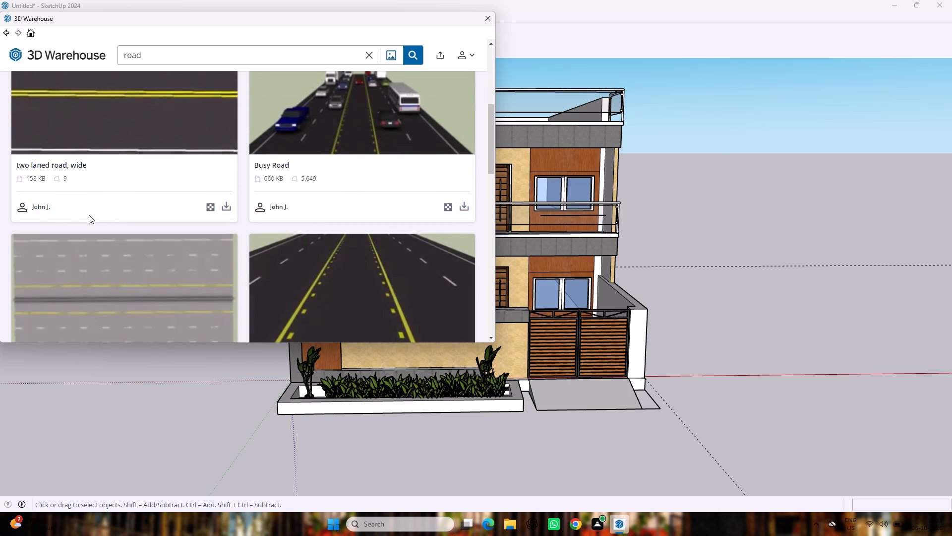
pyautogui.scroll(-13, 89, 215)
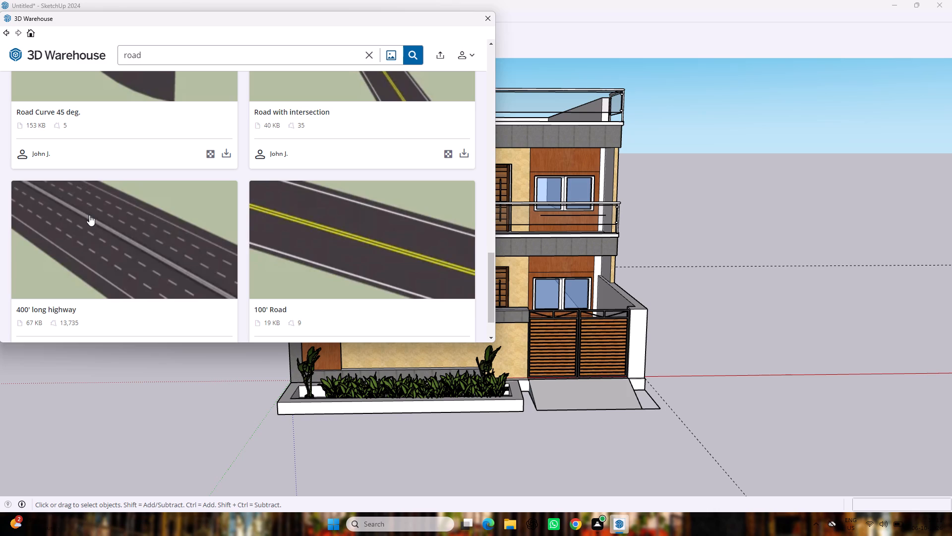
pyautogui.scroll(-8, 134, 204)
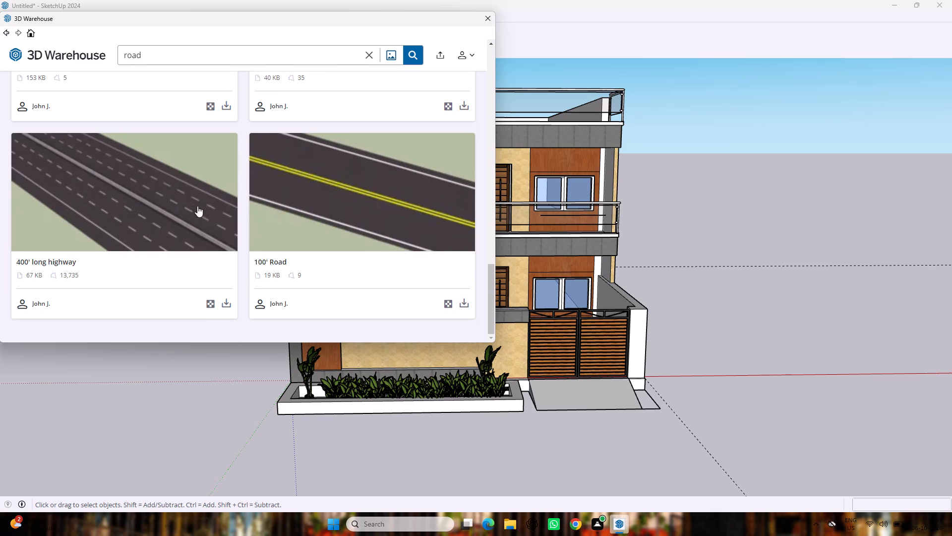
pyautogui.scroll(3, 361, 226)
pyautogui.scroll(-3, 363, 222)
# Load the 100' Road directly into the model and place it on the ground beside the house.
pyautogui.click(457, 307)
pyautogui.click(464, 303)
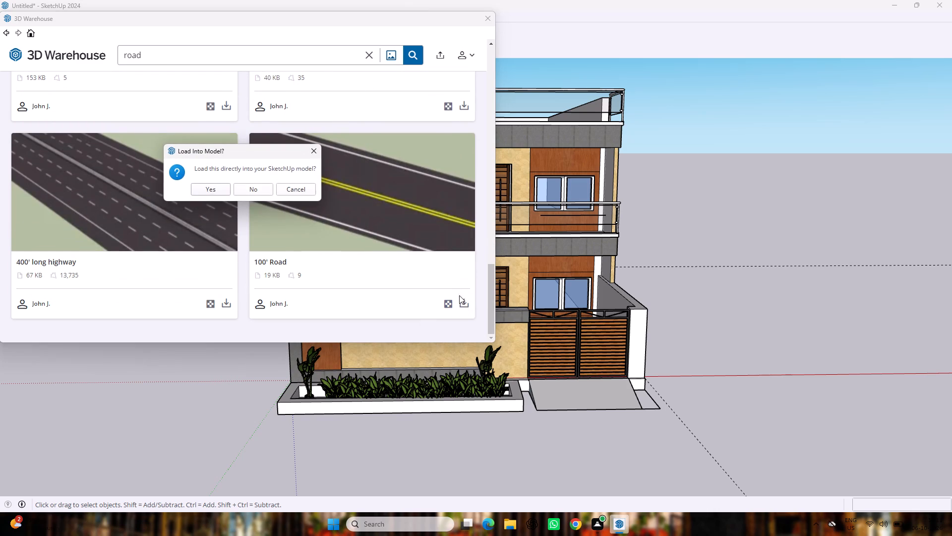
pyautogui.click(206, 191)
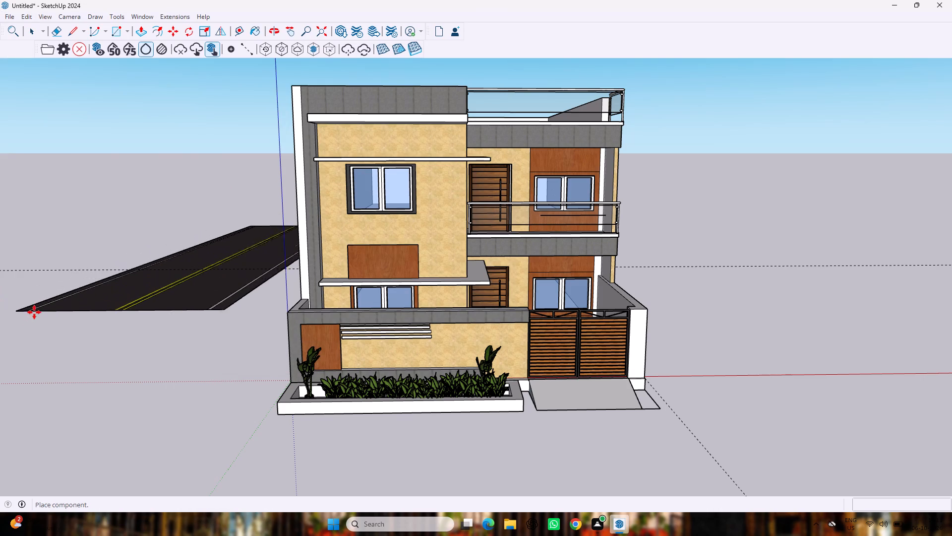
pyautogui.click(34, 312)
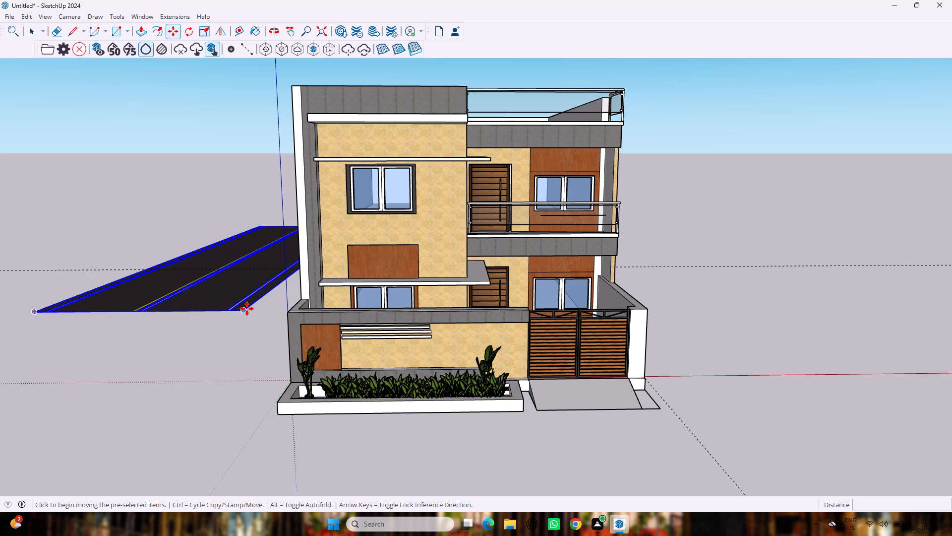
# Move the road forward along the ground until its near end lies beyond the plant trough, finishing with a move of about 45' 3 1/2".
pyautogui.moveTo(241, 310); pyautogui.dragTo(130, 334)
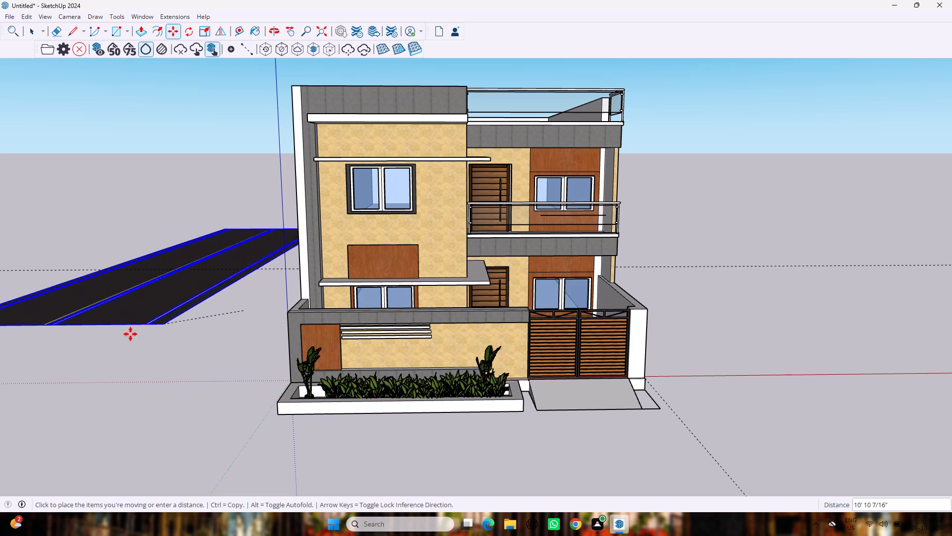
pyautogui.moveTo(130, 334); pyautogui.dragTo(111, 367)
pyautogui.click(111, 367)
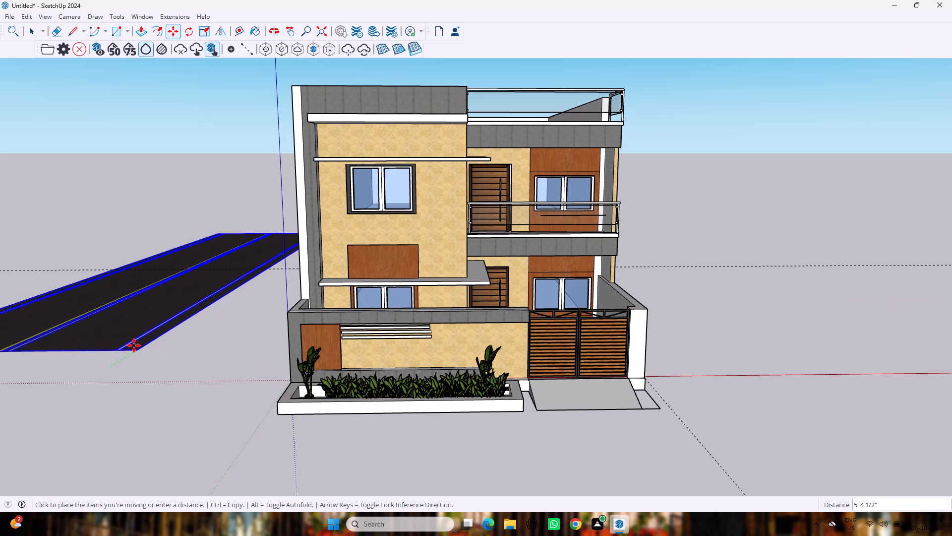
pyautogui.click(118, 353)
pyautogui.scroll(-9, 175, 338)
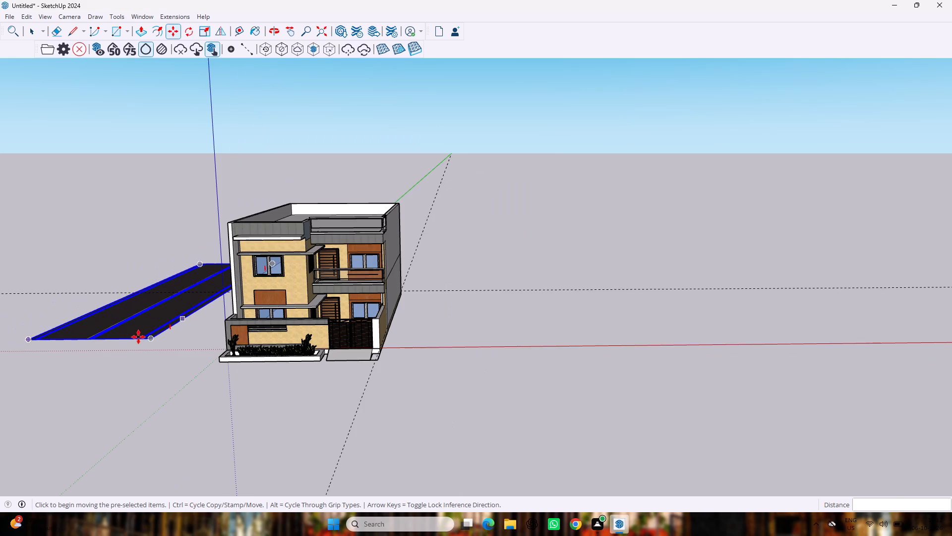
pyautogui.moveTo(153, 338); pyautogui.dragTo(85, 380)
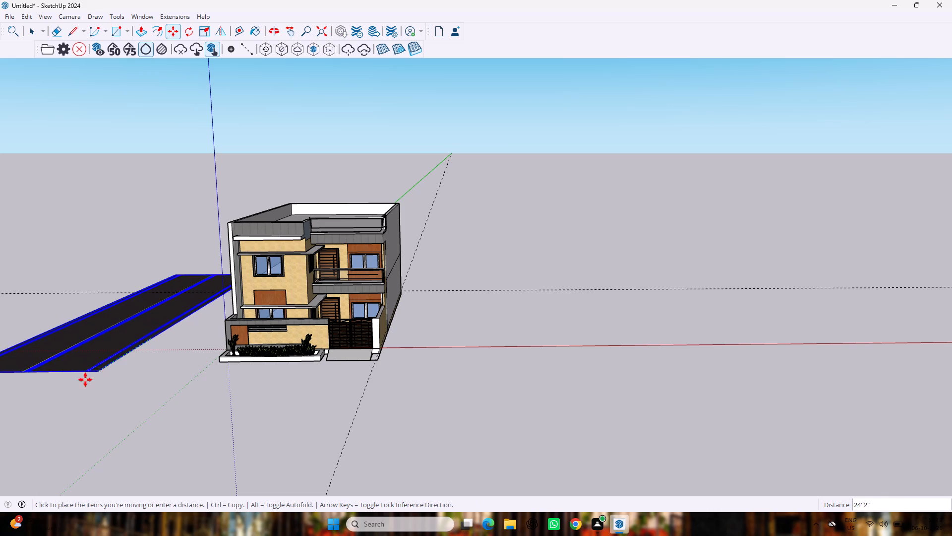
pyautogui.moveTo(85, 380); pyautogui.dragTo(62, 419)
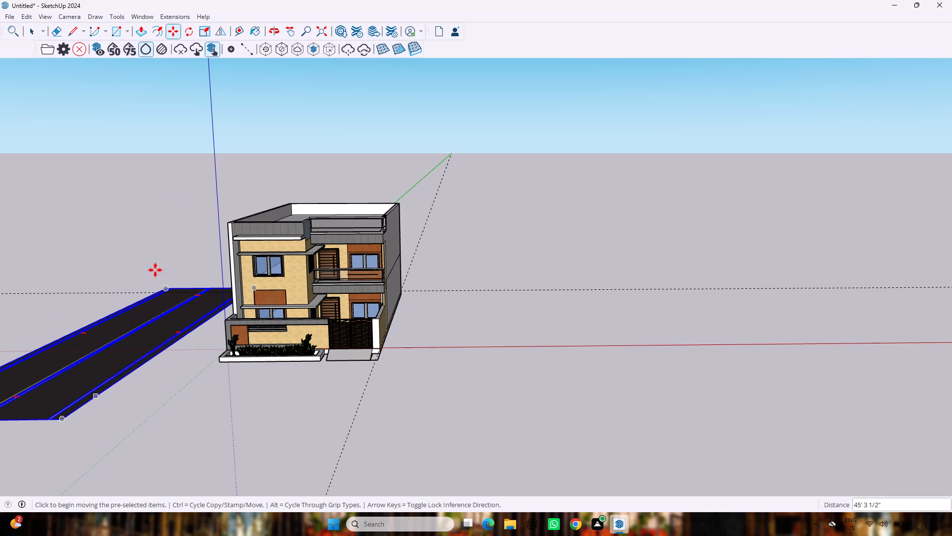
# Rotate the road 90° about its near corner so it runs across the front of the house.
pyautogui.click(184, 38)
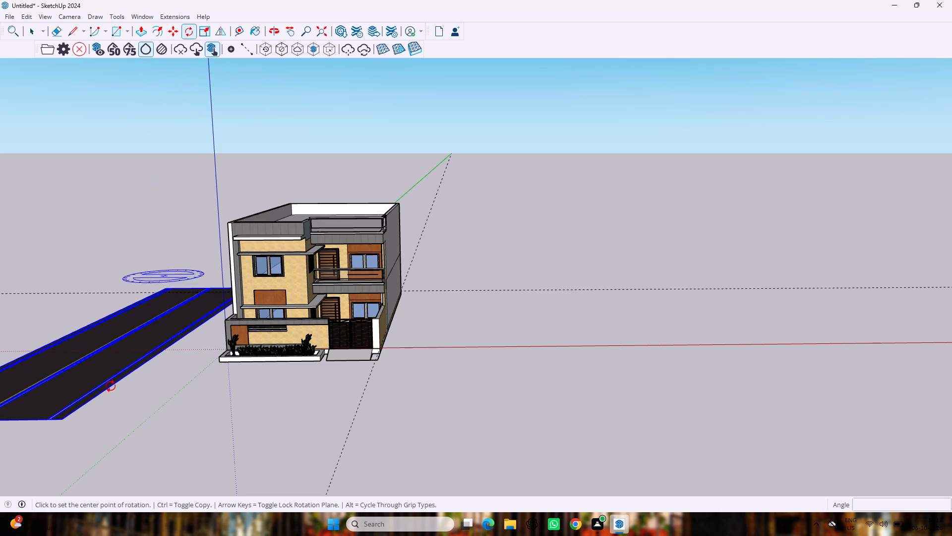
pyautogui.click(61, 422)
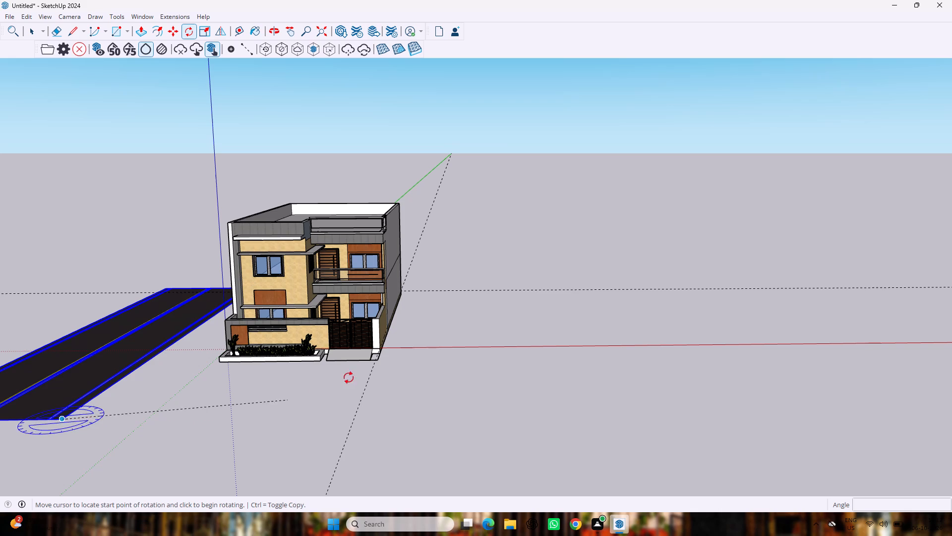
pyautogui.click(332, 431)
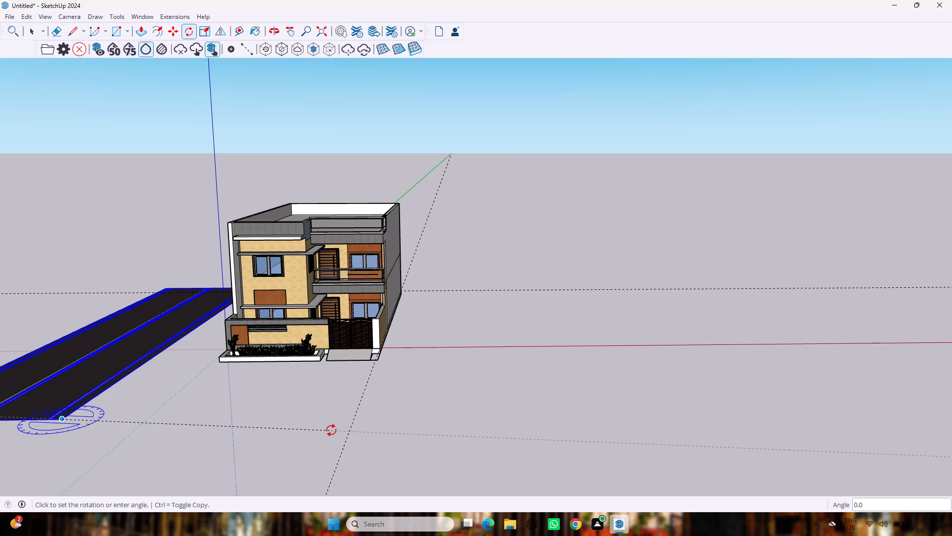
pyautogui.write('90')
pyautogui.press('Return')
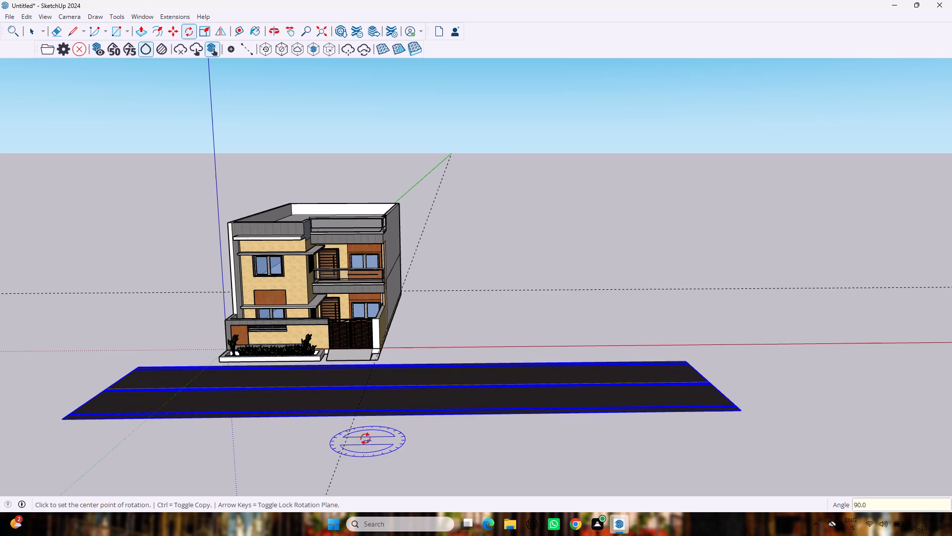
# Move the road about 10' 5 3/4" along the ground so its edge meets the plant trough and gate ramp, and deselect it.
pyautogui.press('m')
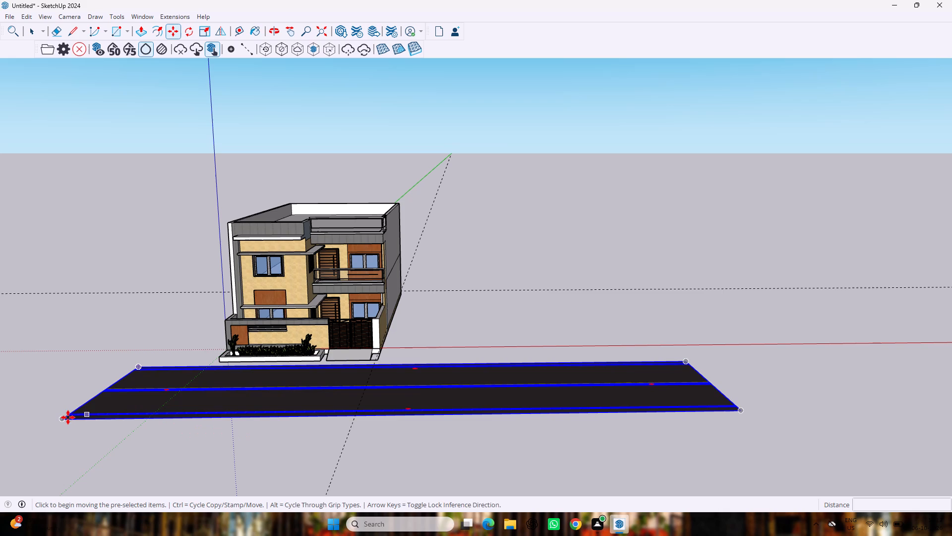
pyautogui.moveTo(57, 420); pyautogui.dragTo(24, 401)
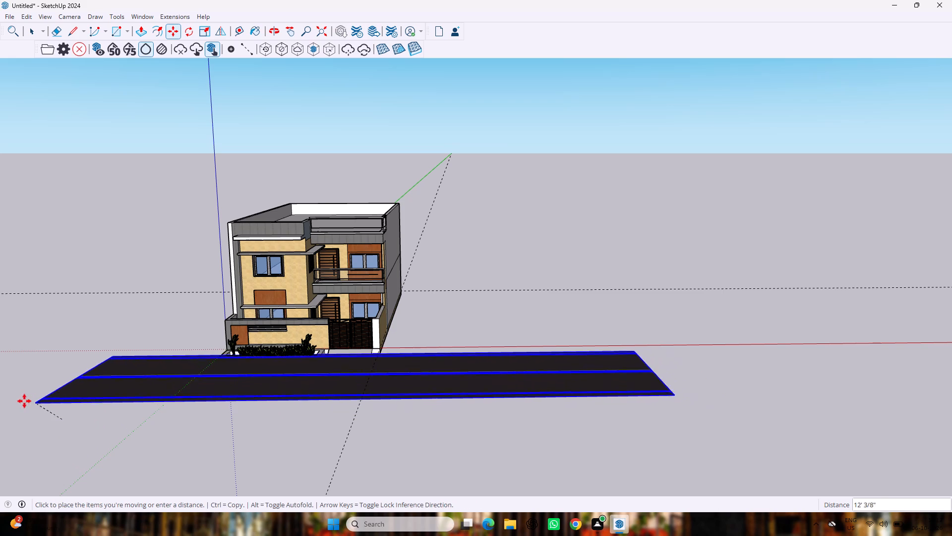
pyautogui.moveTo(24, 401); pyautogui.dragTo(5, 419)
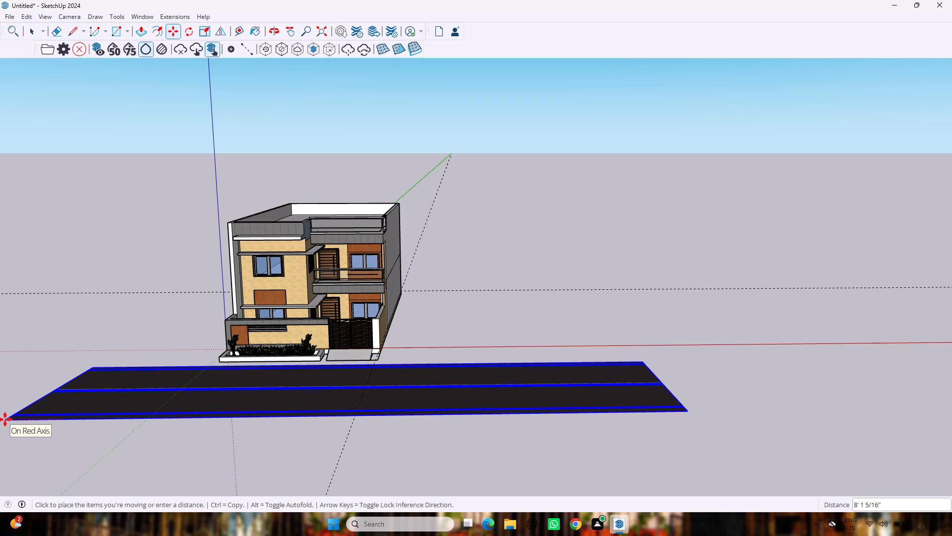
pyautogui.moveTo(5, 419); pyautogui.dragTo(5, 418)
pyautogui.moveTo(5, 418); pyautogui.dragTo(9, 411)
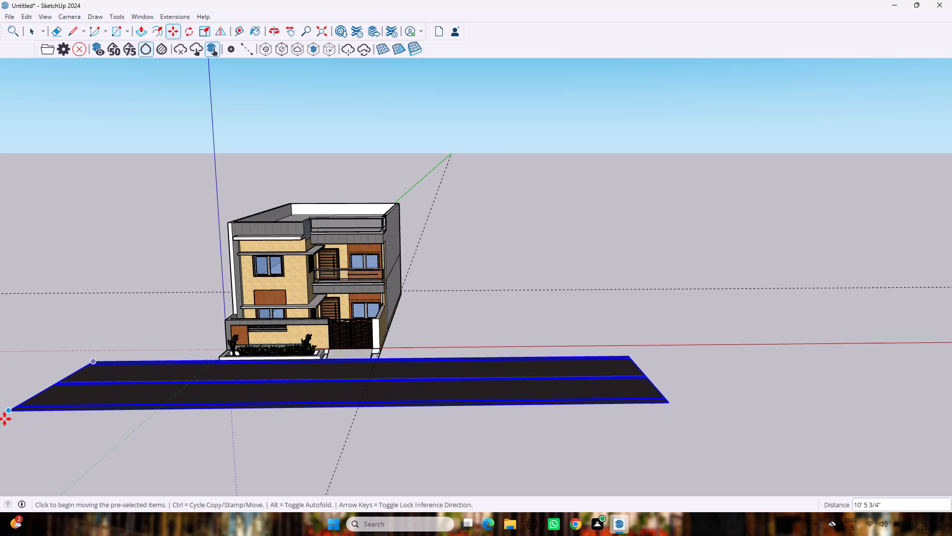
pyautogui.press('space')
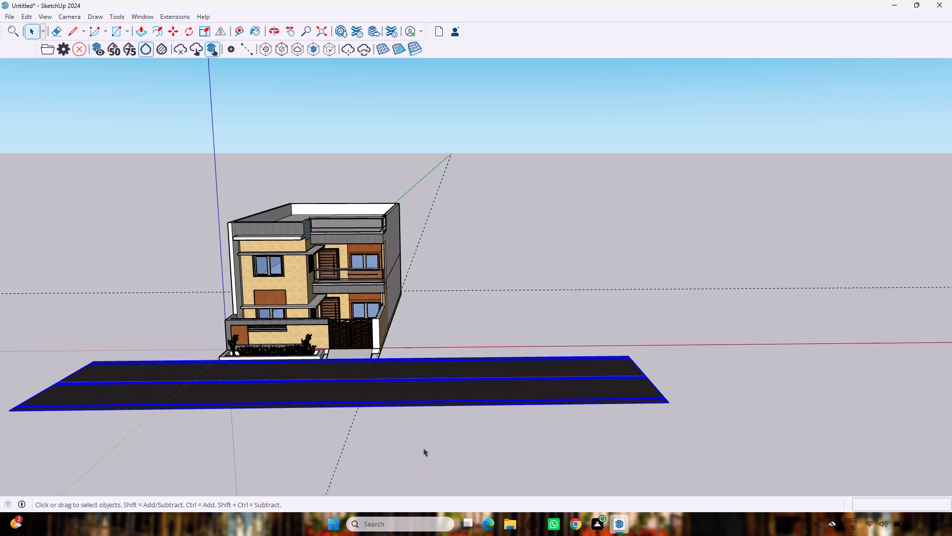
pyautogui.moveTo(423, 414); pyautogui.dragTo(417, 453, button='middle')
pyautogui.doubleClick(384, 446)
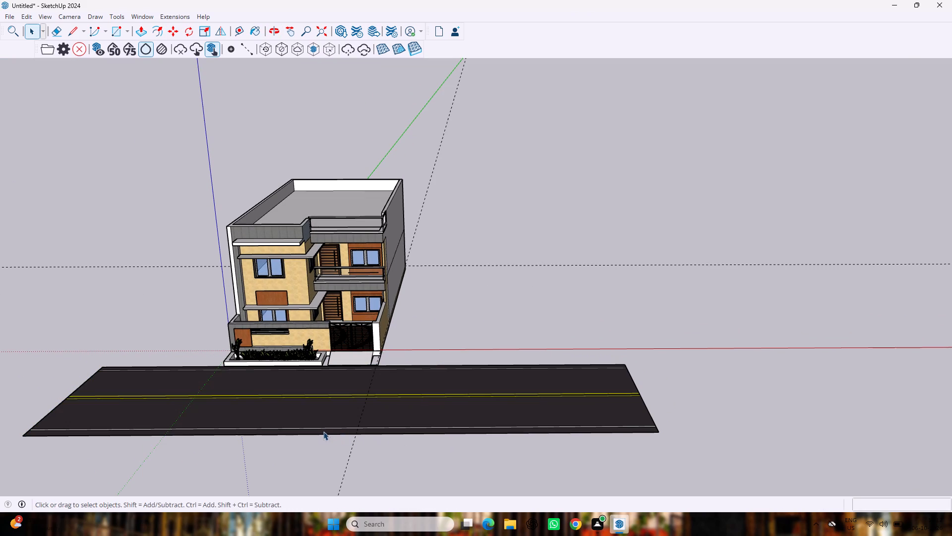
# Examine the road's alignment with the boundary wall, plant trough and gate ramp from close up and at an angle.
pyautogui.scroll(5, 378, 389)
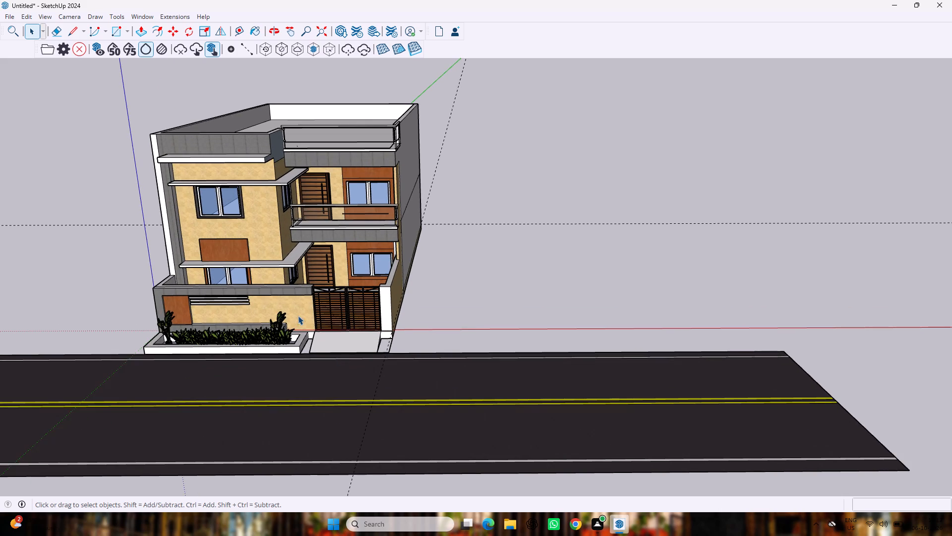
pyautogui.moveTo(262, 299); pyautogui.dragTo(322, 292, button='middle')
pyautogui.scroll(3, 321, 292)
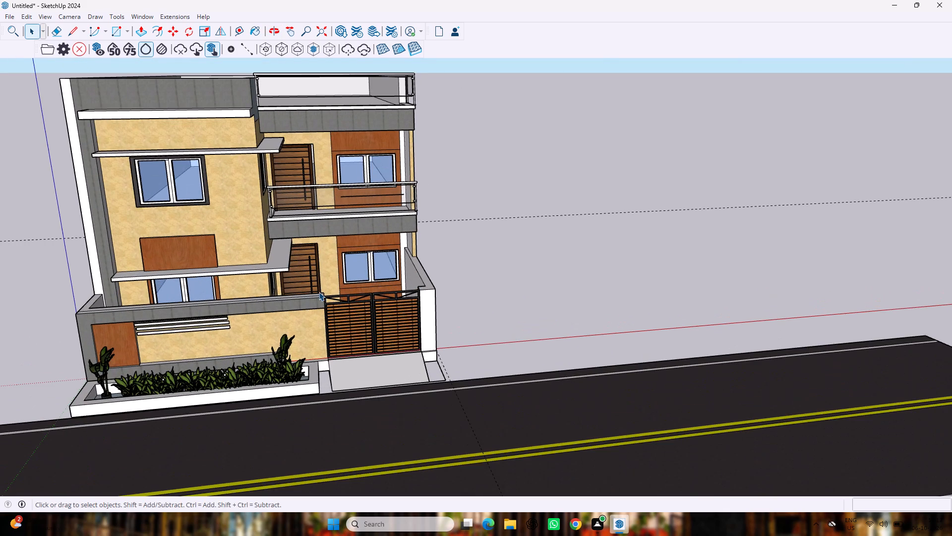
pyautogui.scroll(-1, 318, 292)
pyautogui.moveTo(245, 281); pyautogui.dragTo(293, 282, button='middle')
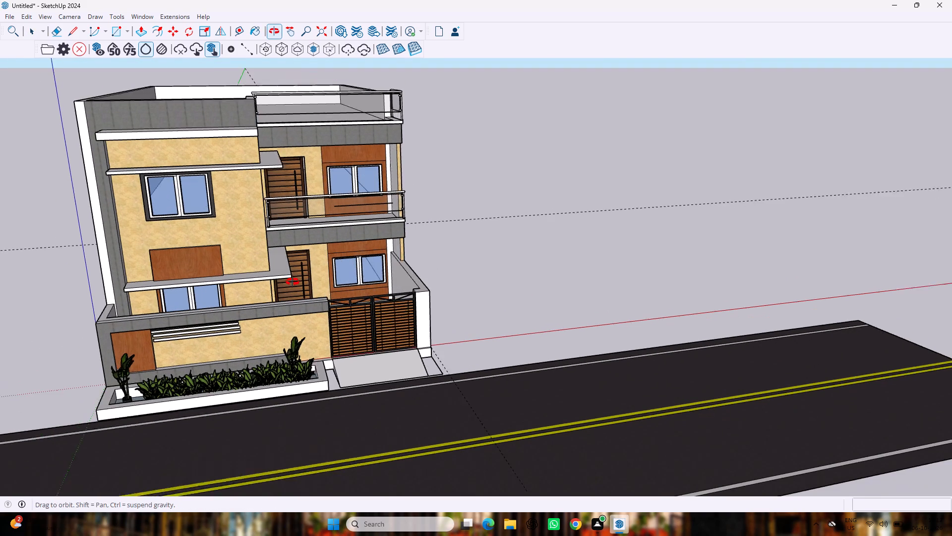
pyautogui.moveTo(293, 282); pyautogui.dragTo(293, 281, button='middle')
pyautogui.scroll(-2, 273, 273)
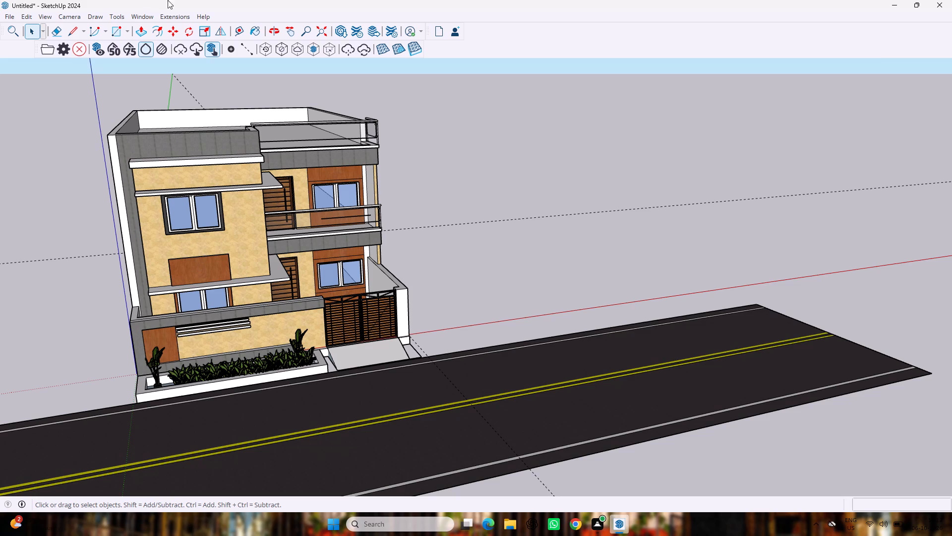
# Search the 3D Warehouse for "car" and browse the models for a suitable vehicle.
pyautogui.click(136, 12)
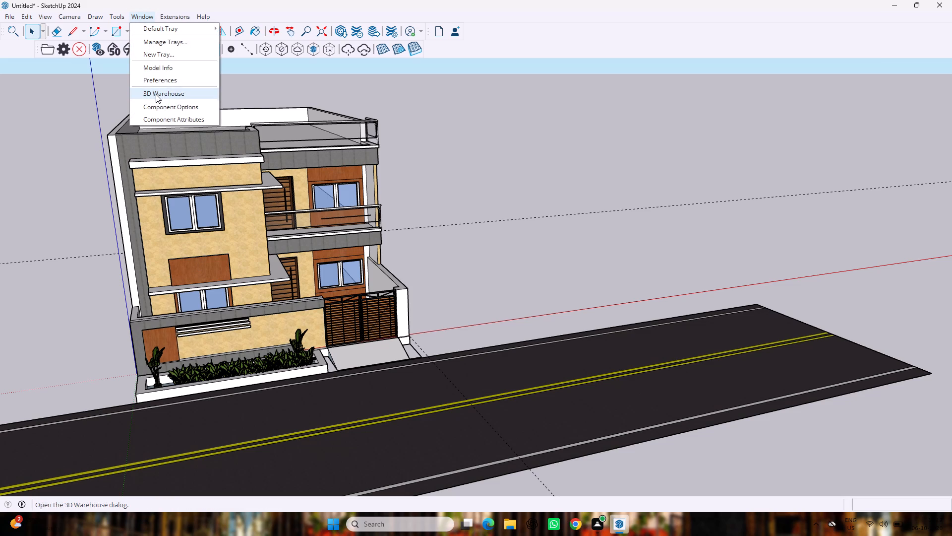
pyautogui.click(156, 94)
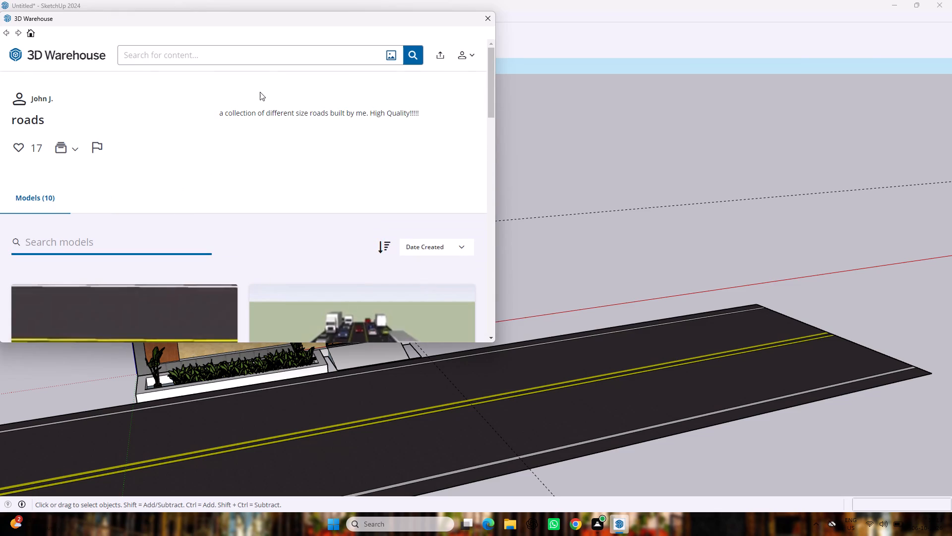
pyautogui.click(265, 52)
pyautogui.write('car')
pyautogui.press('Return')
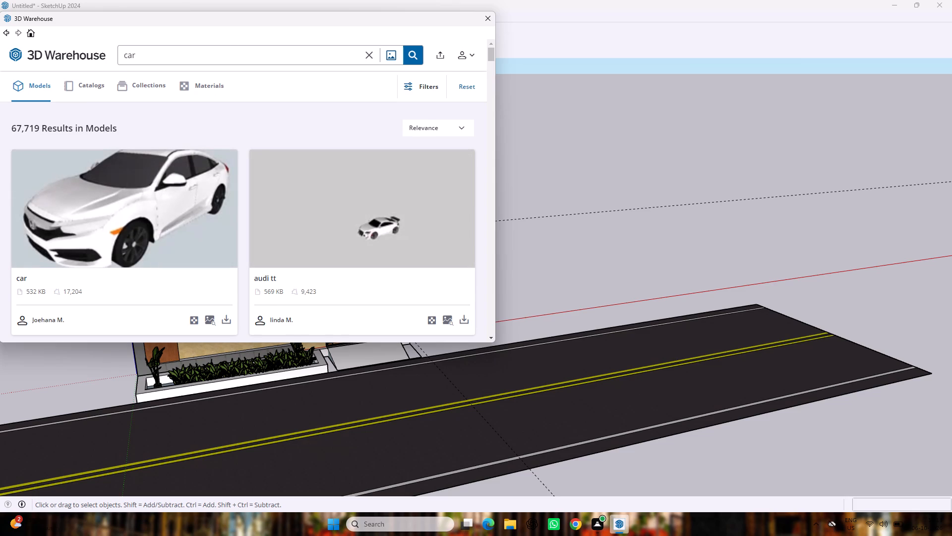
pyautogui.scroll(-4, 201, 105)
pyautogui.scroll(-2, 134, 231)
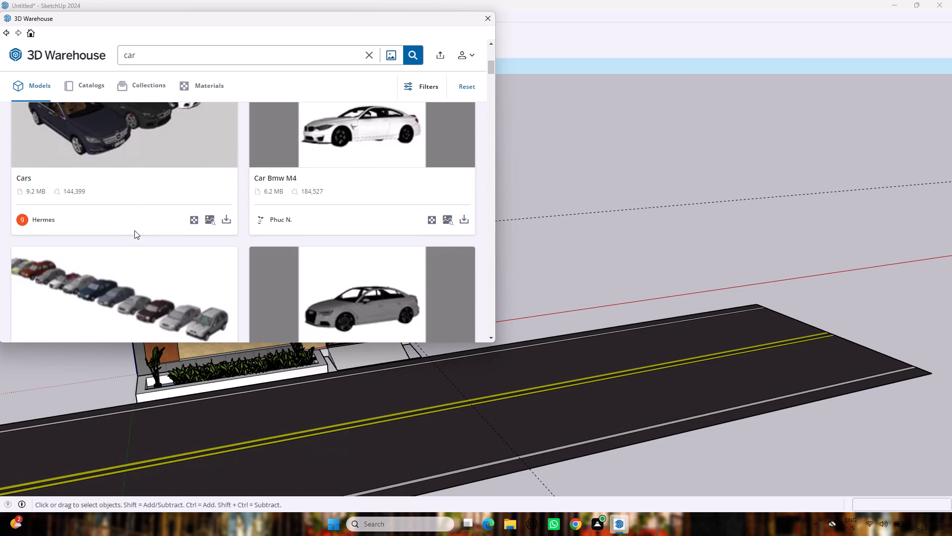
pyautogui.scroll(-6, 197, 277)
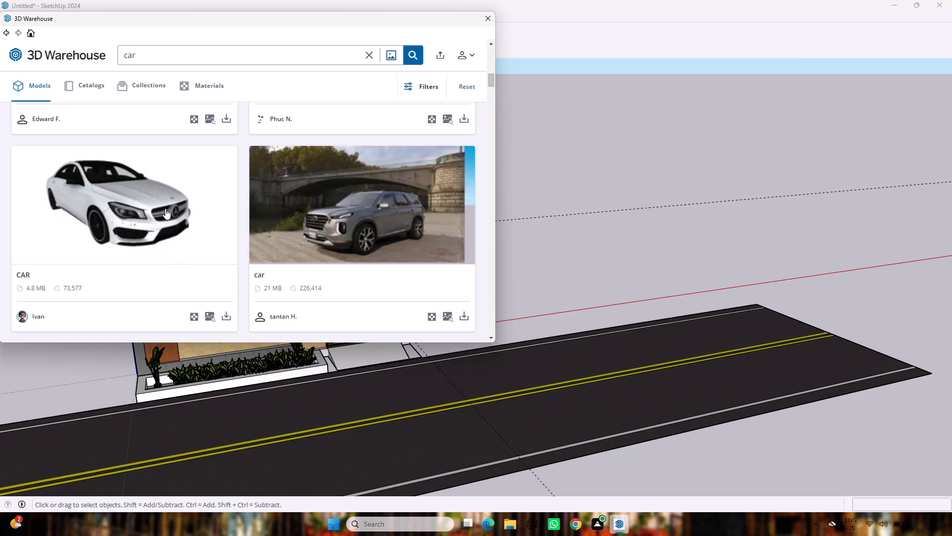
# Load the white Mercedes sedan model named CAR directly into the model and place it on the road near the gate.
pyautogui.click(165, 208)
pyautogui.scroll(-2, 329, 313)
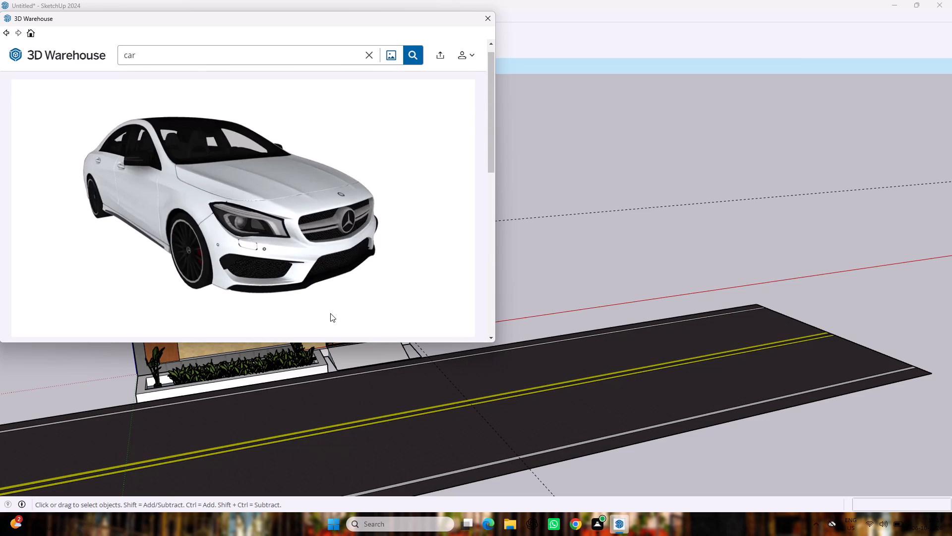
pyautogui.scroll(-2, 330, 313)
pyautogui.click(413, 258)
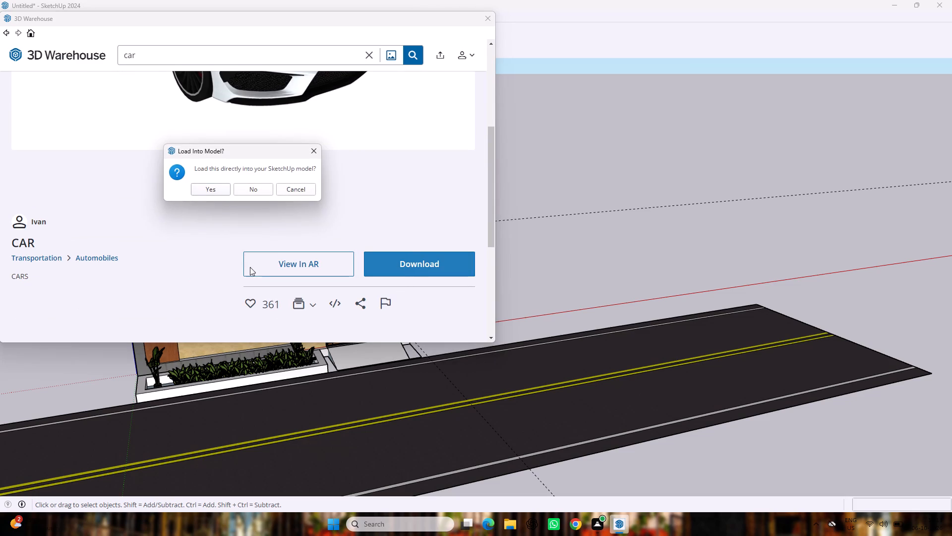
pyautogui.click(202, 188)
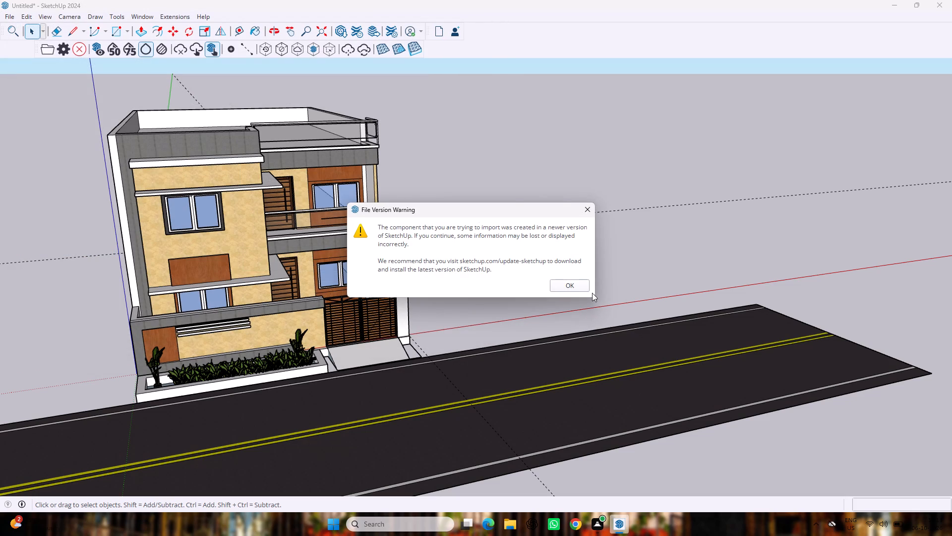
pyautogui.click(579, 282)
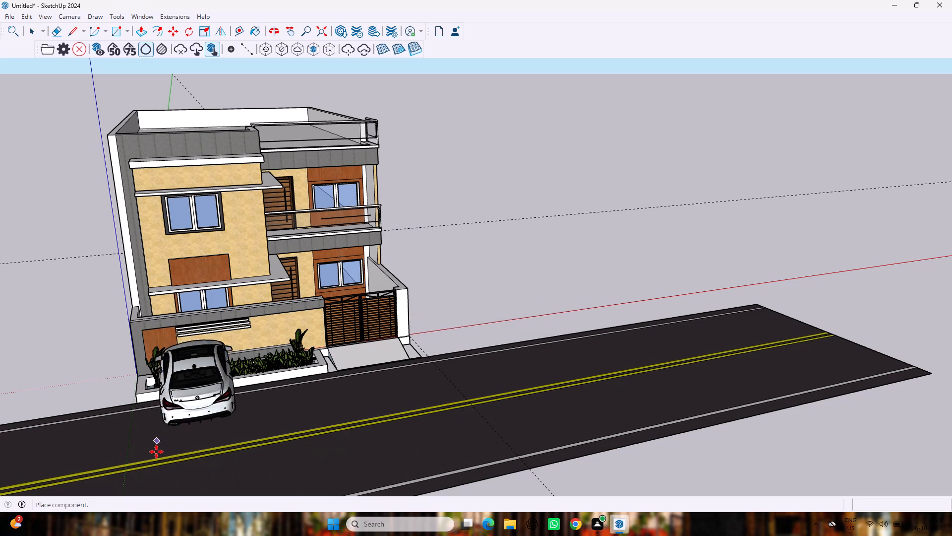
pyautogui.click(394, 455)
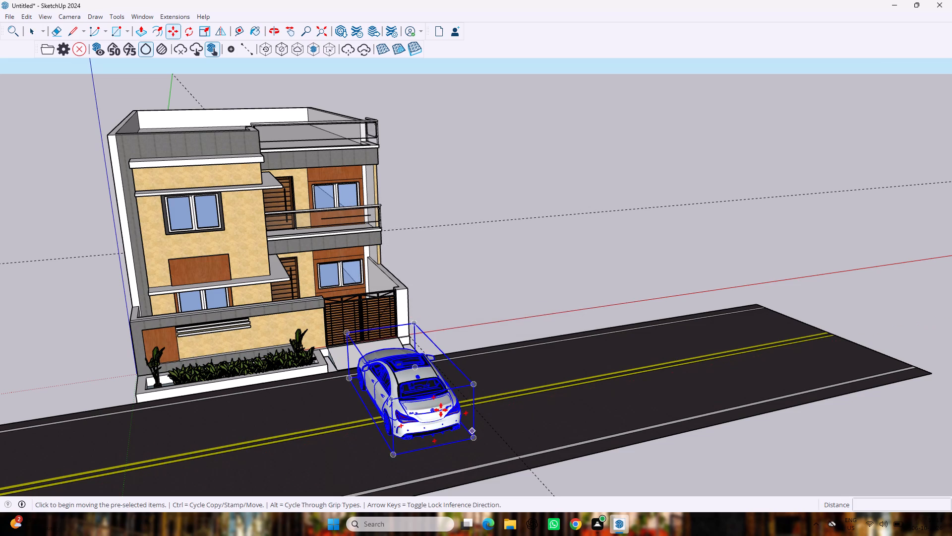
# Rotate the car 90° about its rear corner so it points along the road.
pyautogui.click(187, 31)
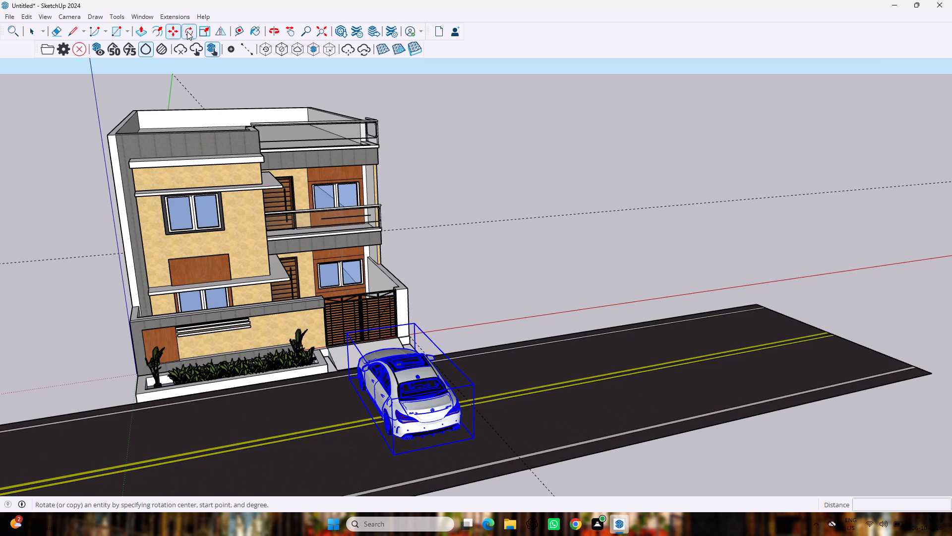
pyautogui.click(391, 453)
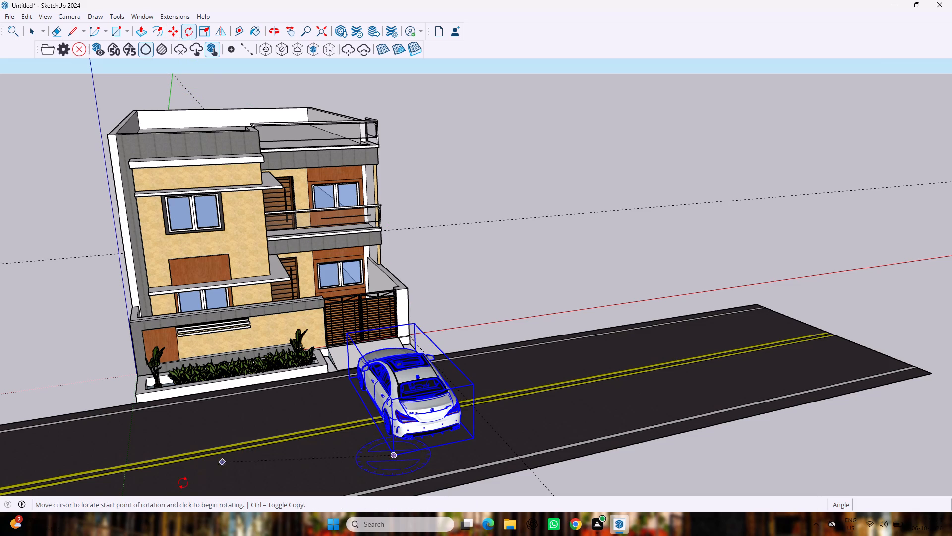
pyautogui.click(174, 489)
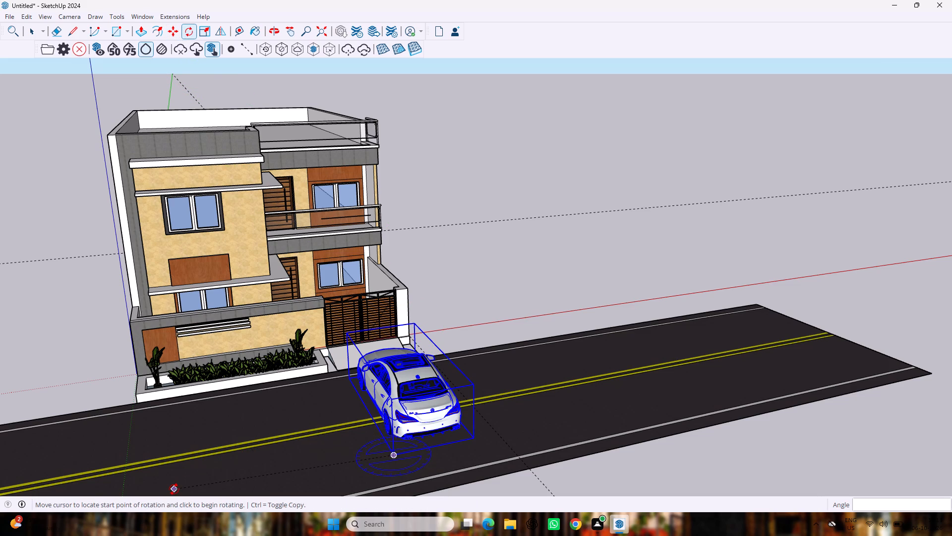
pyautogui.write('90')
pyautogui.press('Return')
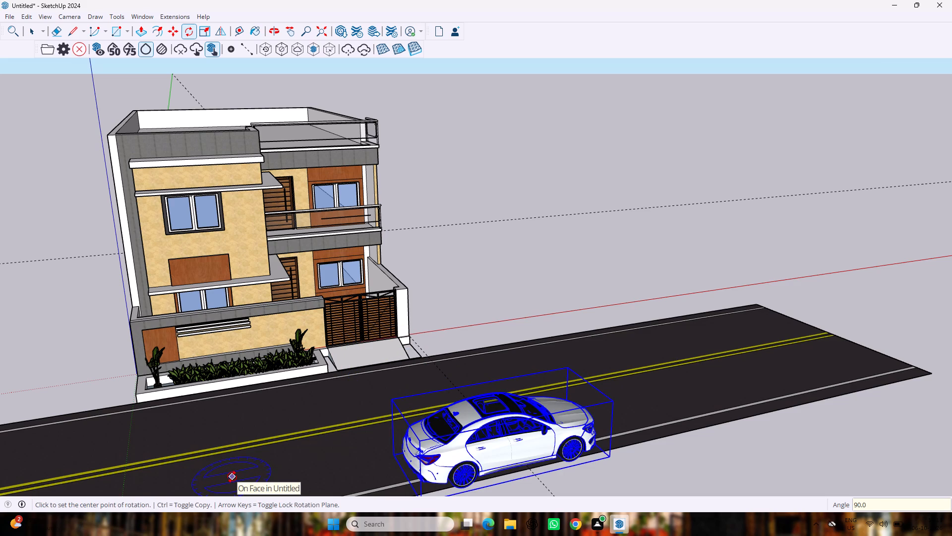
# Move the car about 19' 2 13/16" to the lane in front of the plant trough and deselect it.
pyautogui.press('m')
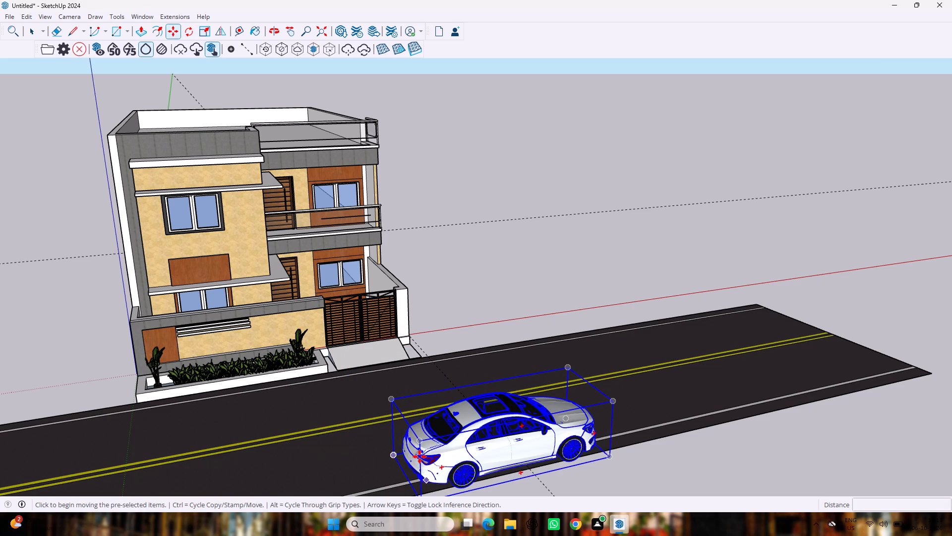
pyautogui.scroll(-6, 433, 484)
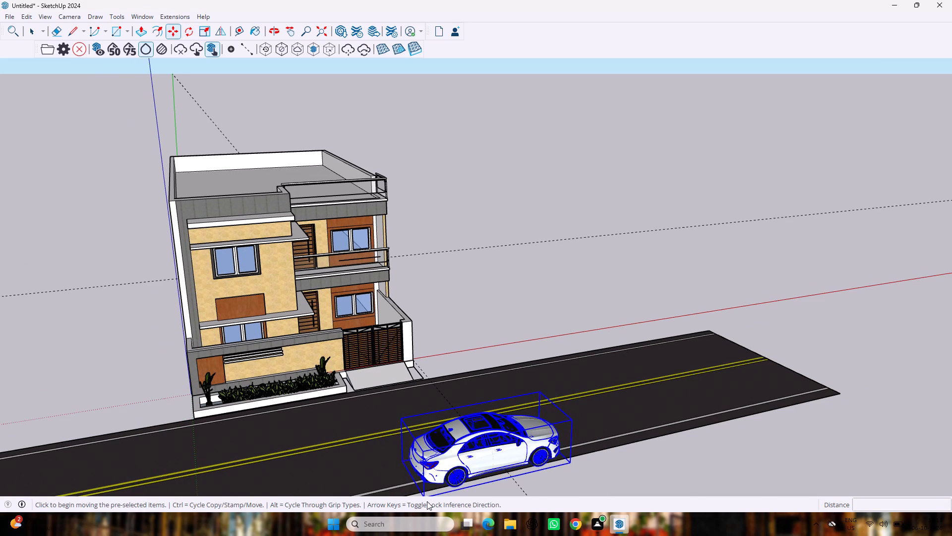
pyautogui.scroll(-7, 427, 501)
pyautogui.click(420, 493)
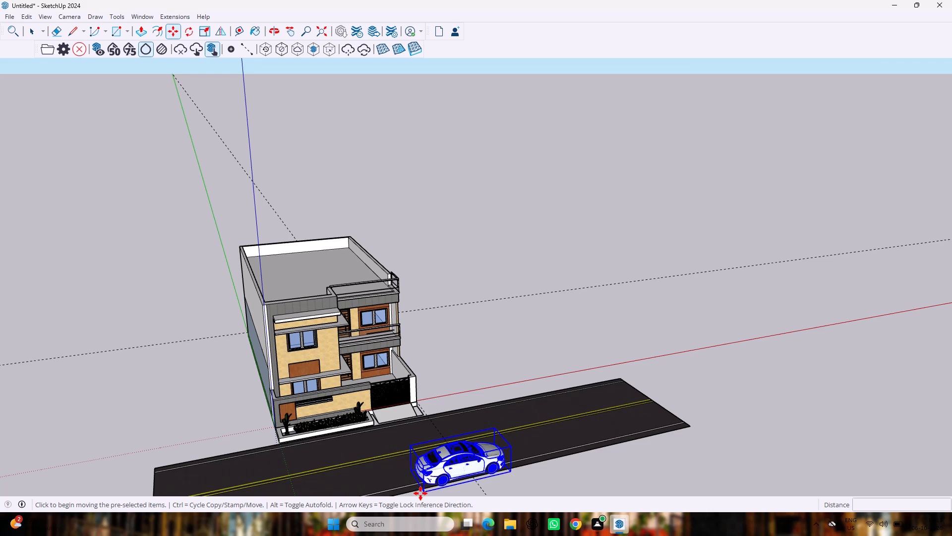
pyautogui.click(326, 470)
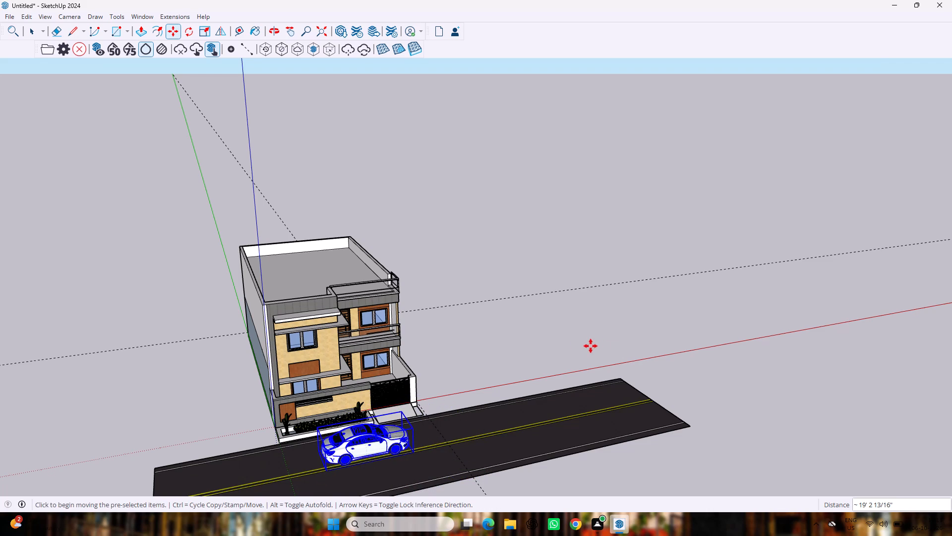
pyautogui.press('space')
pyautogui.click(570, 346)
pyautogui.moveTo(570, 347); pyautogui.dragTo(471, 320, button='middle')
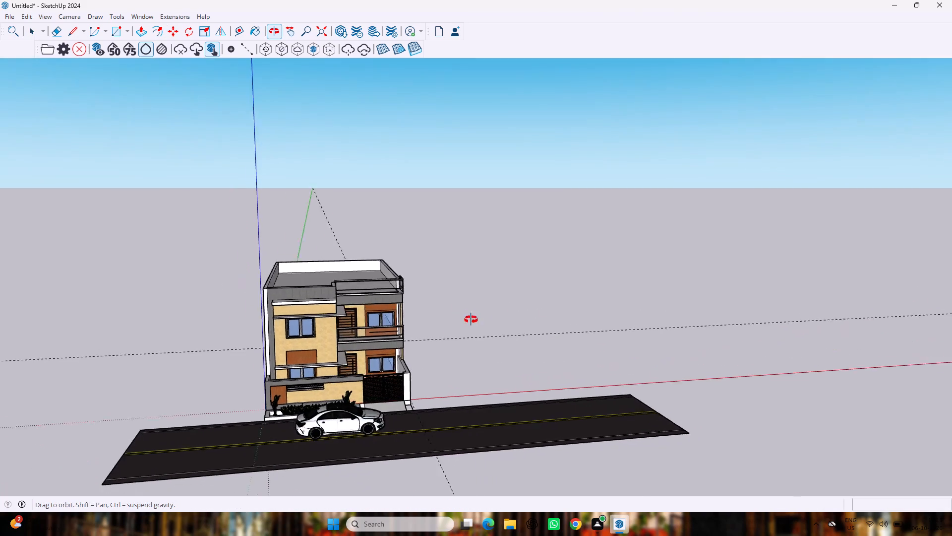
# Draw a full-height vertical strip about 3 9/16" wide and 6' tall on the front face of the white gate pillar.
pyautogui.moveTo(471, 320); pyautogui.dragTo(452, 348, button='middle')
pyautogui.scroll(7, 402, 407)
pyautogui.moveTo(264, 397); pyautogui.dragTo(269, 382, button='middle')
pyautogui.scroll(1, 264, 397)
pyautogui.scroll(1, 332, 314)
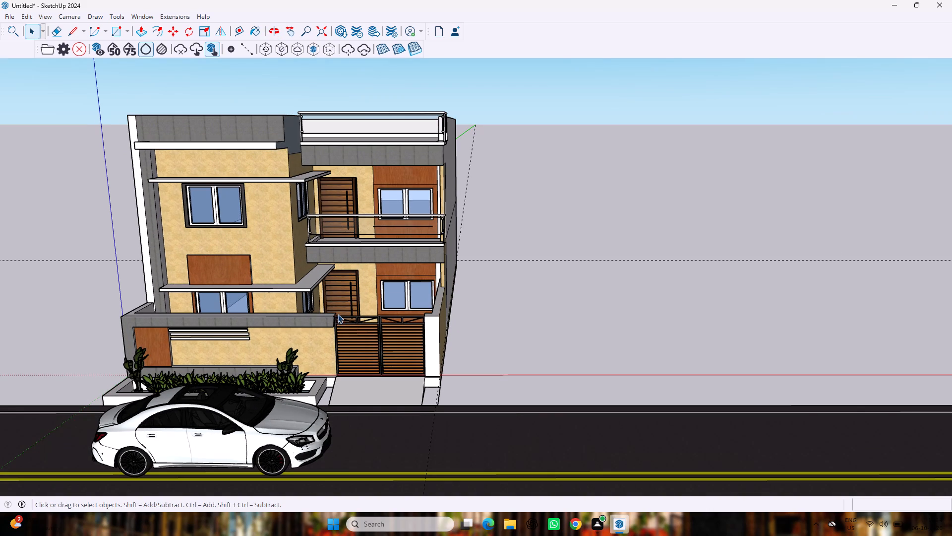
pyautogui.press('b')
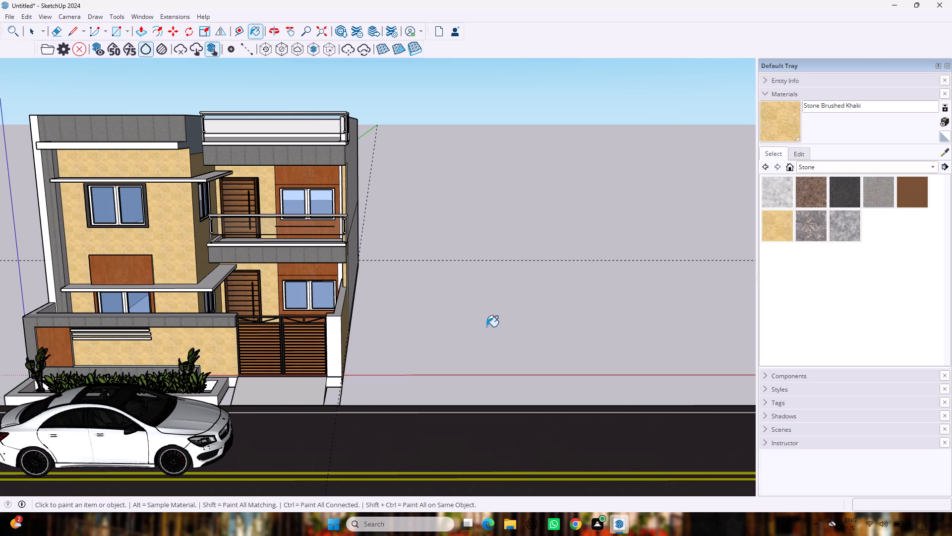
pyautogui.press('space')
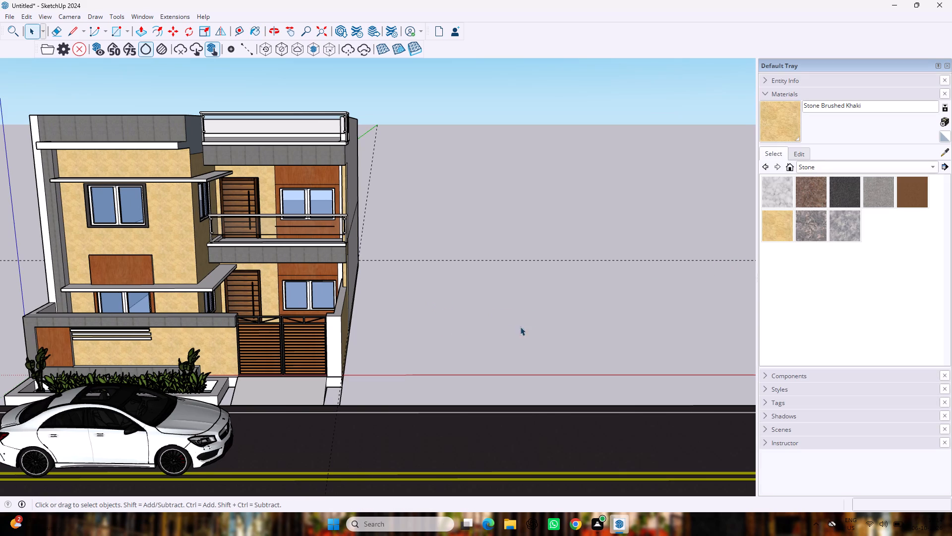
pyautogui.press('r')
pyautogui.scroll(5, 323, 328)
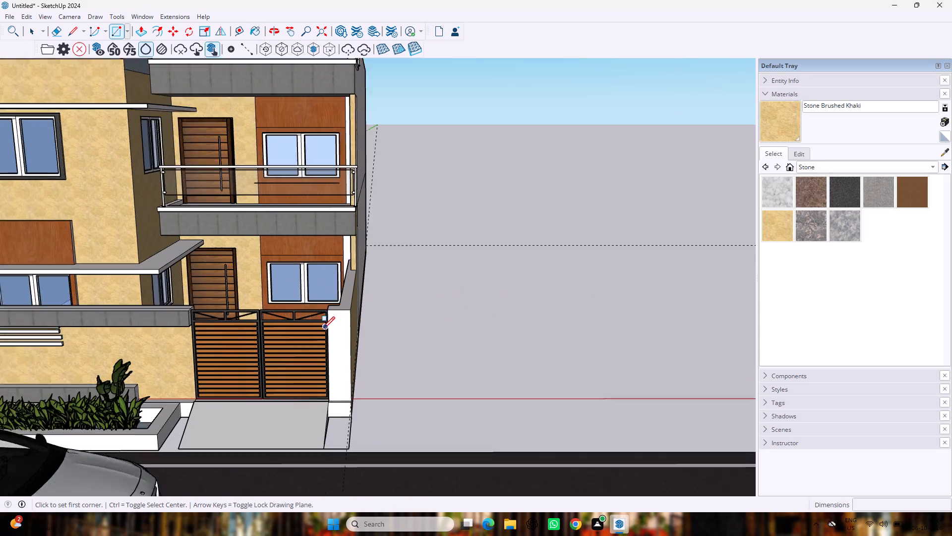
pyautogui.scroll(2, 323, 328)
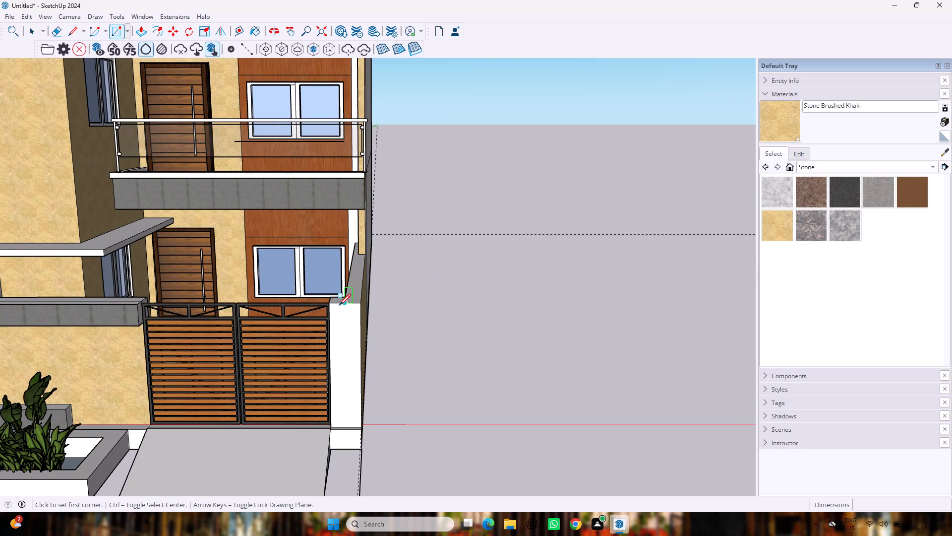
pyautogui.click(339, 305)
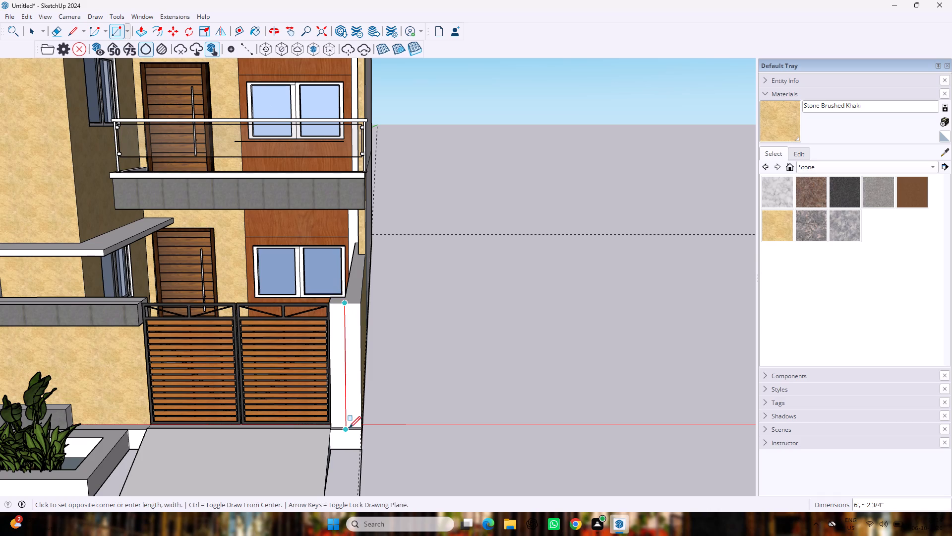
pyautogui.press('Escape')
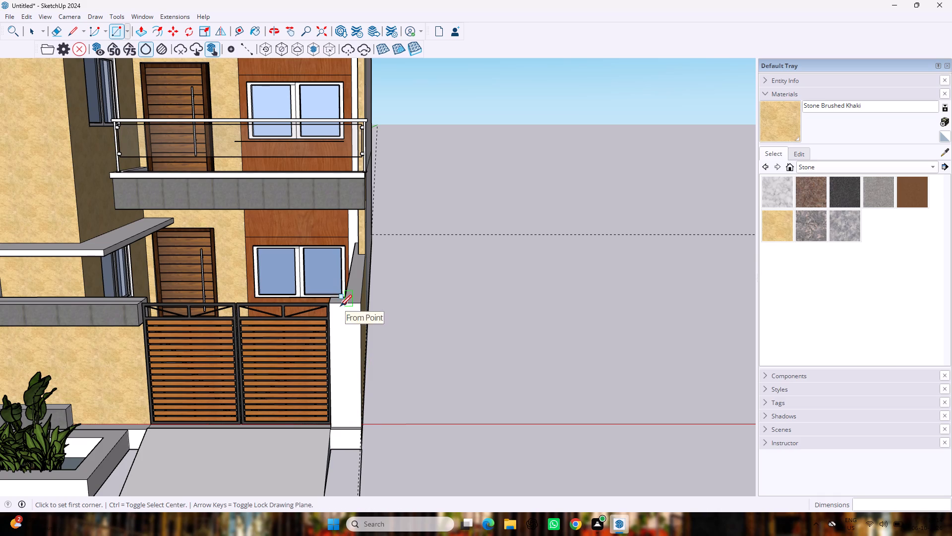
pyautogui.scroll(8, 339, 308)
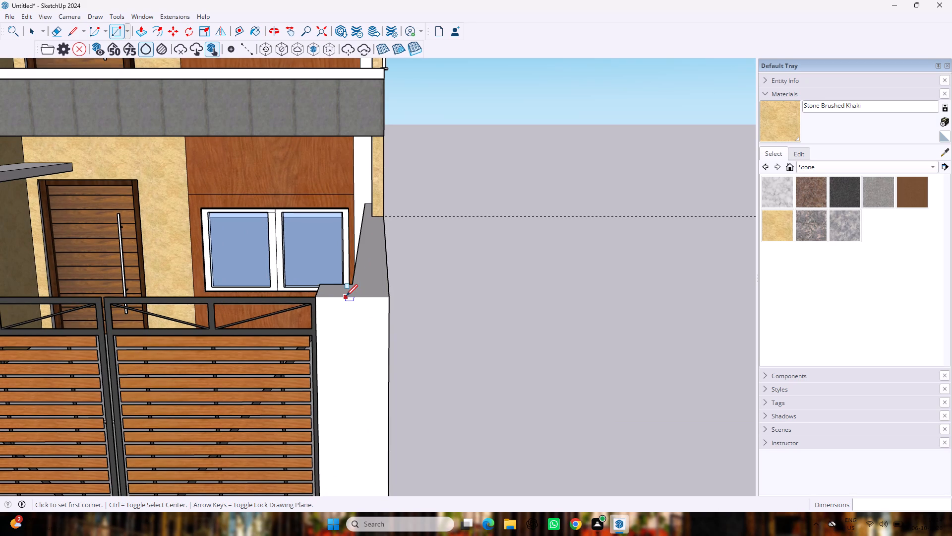
pyautogui.click(346, 296)
pyautogui.scroll(-5, 355, 432)
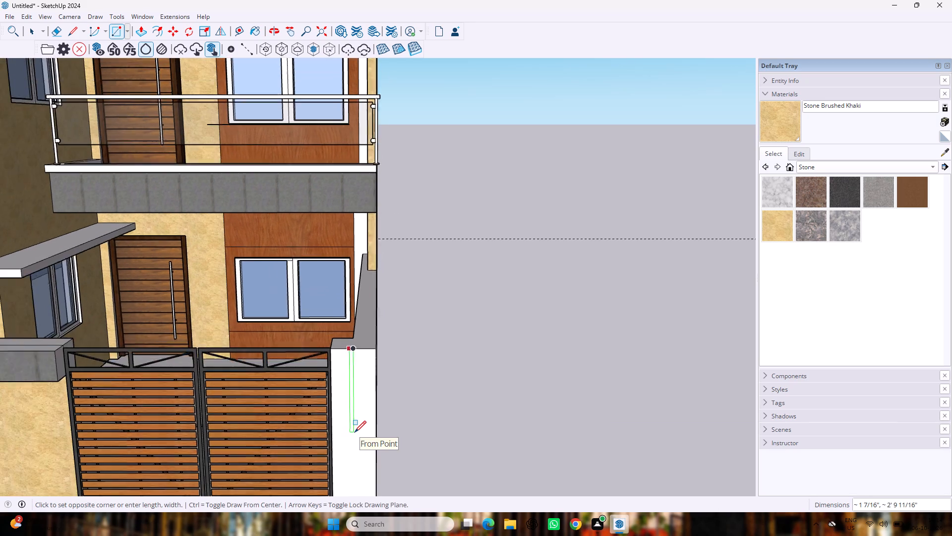
pyautogui.scroll(-2, 355, 432)
pyautogui.scroll(-16, 328, 476)
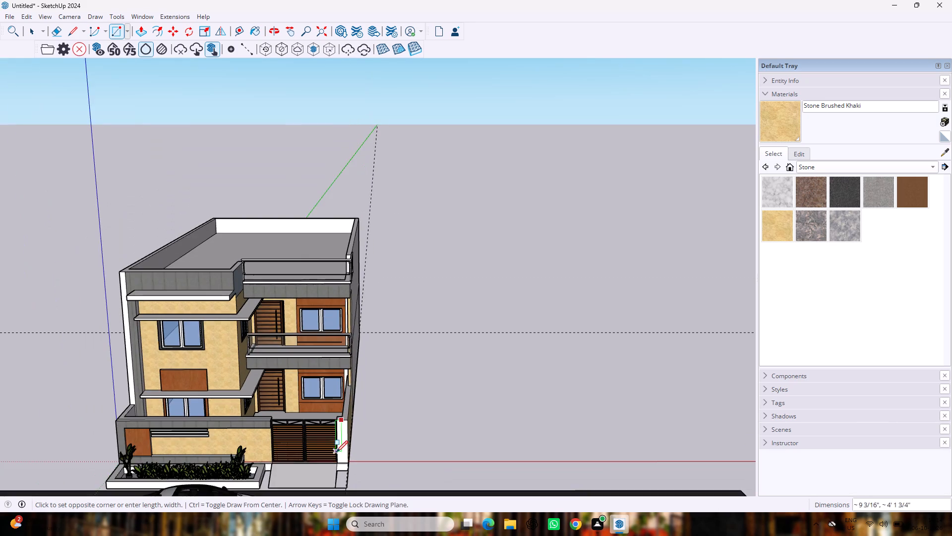
pyautogui.scroll(17, 336, 452)
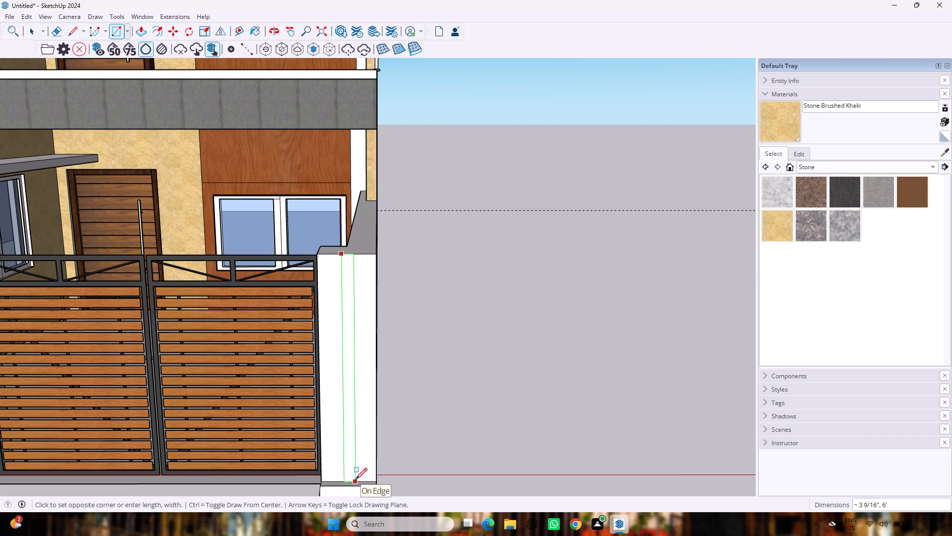
pyautogui.click(356, 479)
pyautogui.press('space')
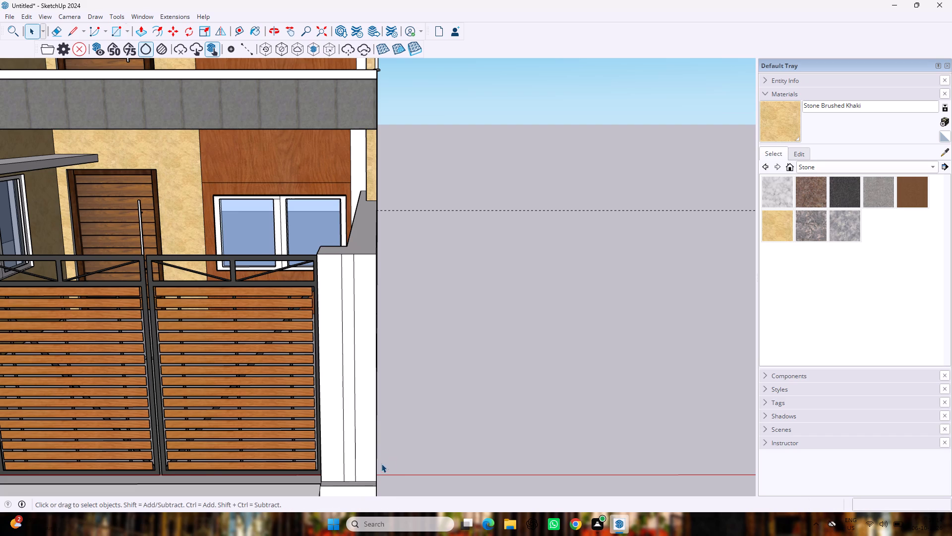
# Push the strip 4" into the gate pillar to form a vertical groove.
pyautogui.press('p')
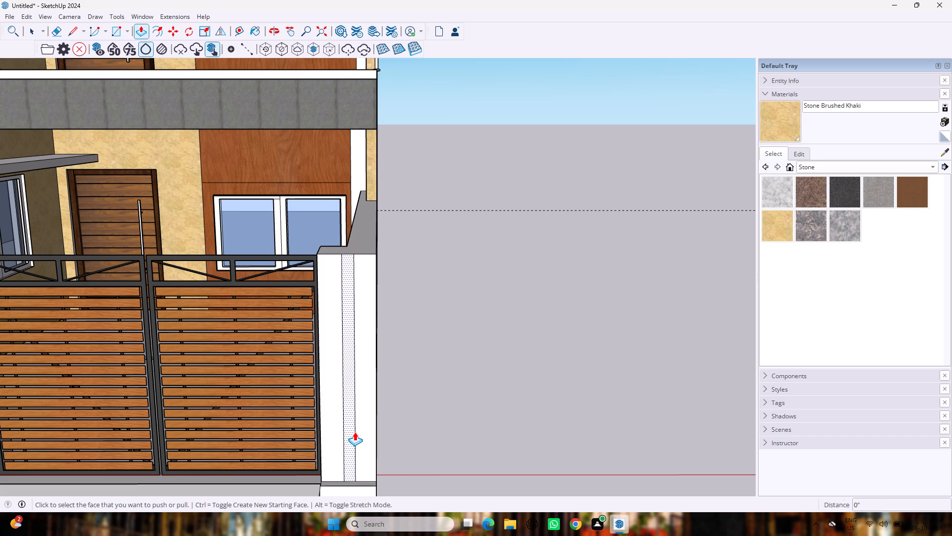
pyautogui.moveTo(347, 436); pyautogui.dragTo(358, 407)
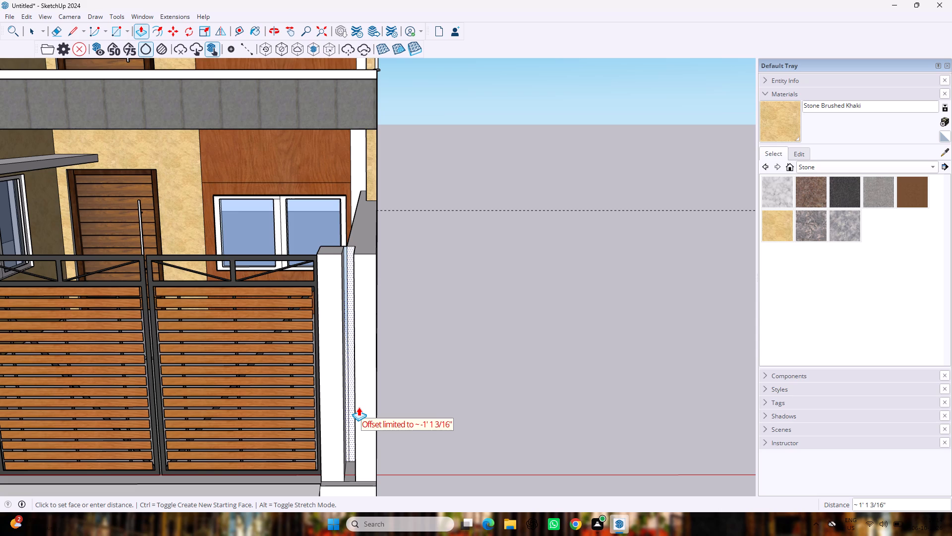
pyautogui.moveTo(358, 407); pyautogui.dragTo(359, 407)
pyautogui.press('4')
pyautogui.hotkey('shift', '"')
pyautogui.press('Return')
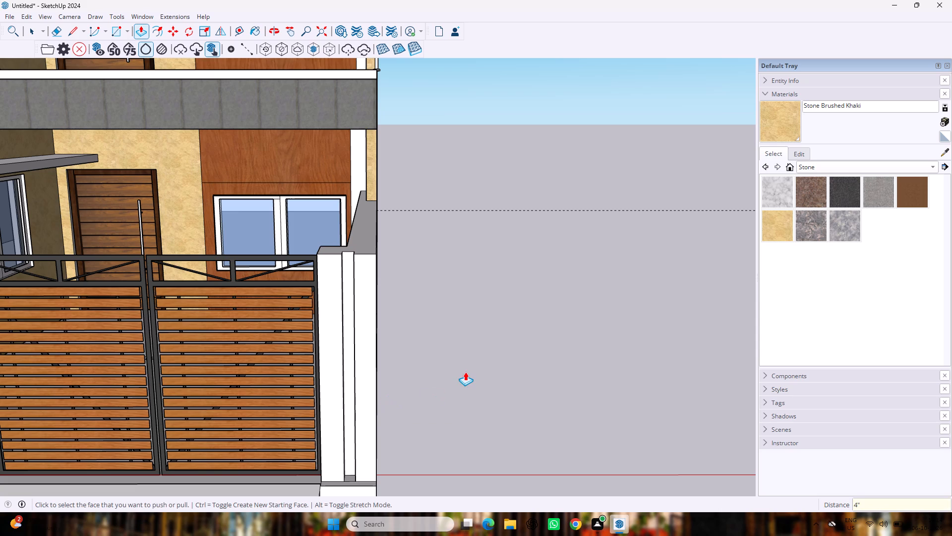
pyautogui.press('space')
pyautogui.click(454, 372)
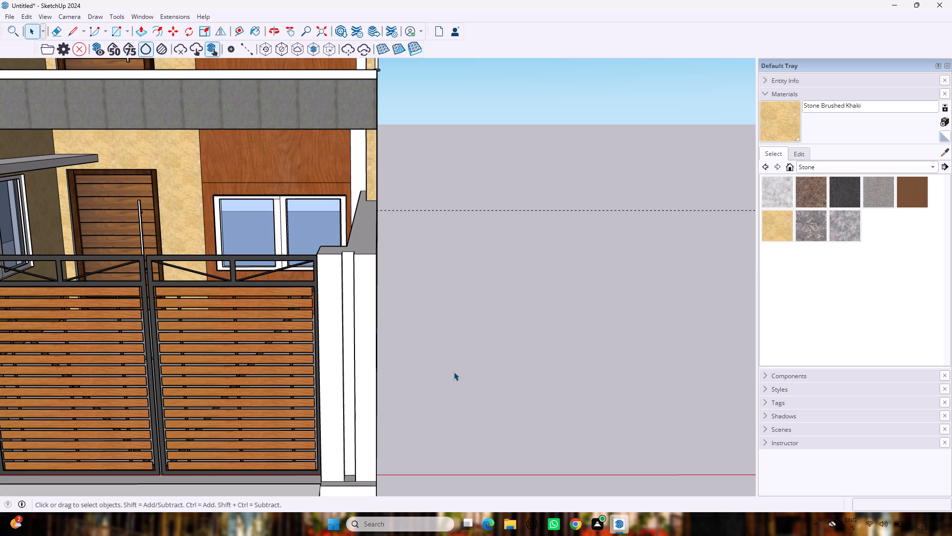
# Paint the back face of the pillar's groove with Stone Brushed Khaki.
pyautogui.click(783, 227)
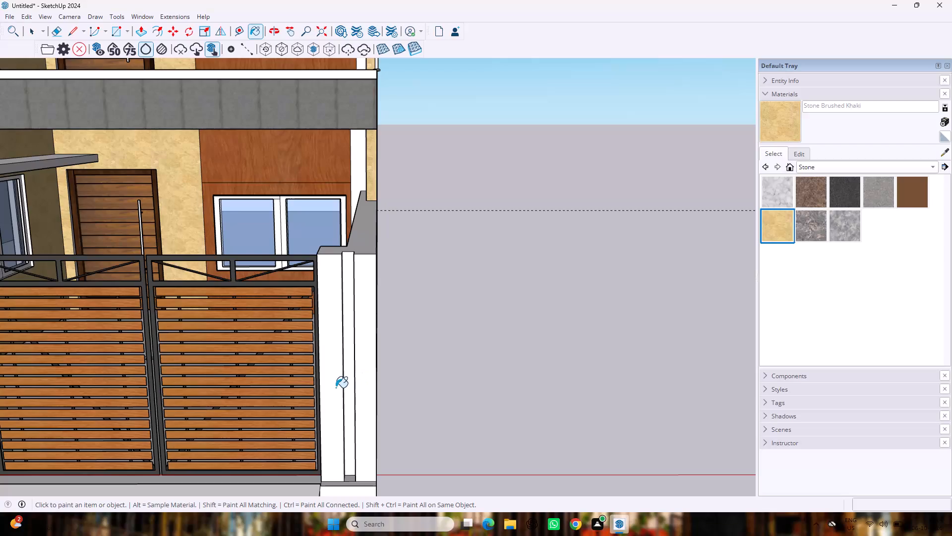
pyautogui.click(343, 388)
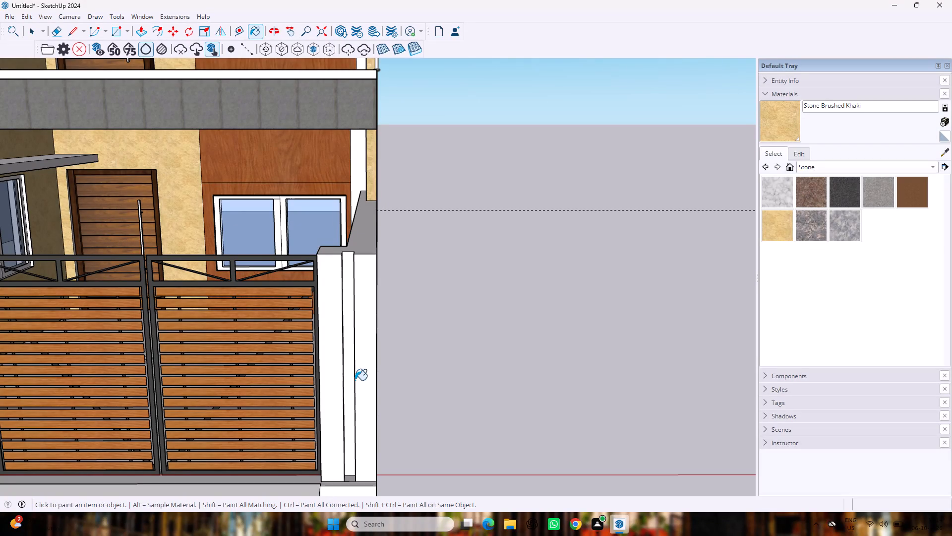
pyautogui.click(347, 383)
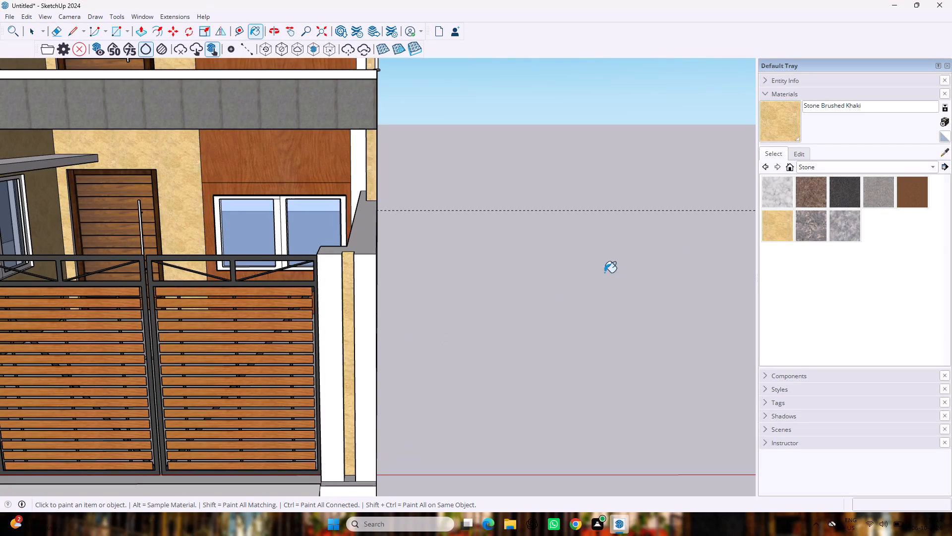
# Paint the pillar's front faces on both sides of the groove with Stone Vein Gray.
pyautogui.click(832, 219)
pyautogui.click(367, 368)
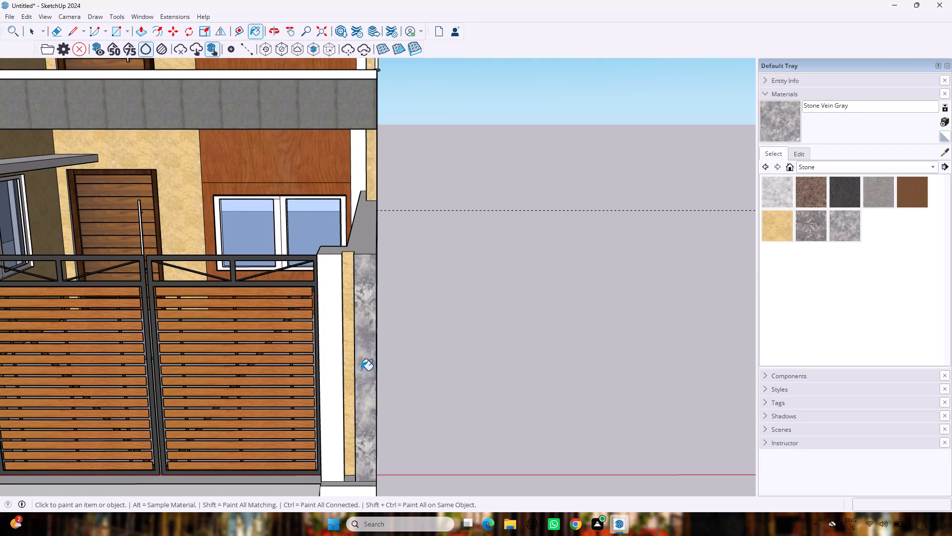
pyautogui.click(329, 380)
# Paint the tall white wall strip at the house's outer front edge, opposite the gate side, with Stone Brushed Khaki.
pyautogui.scroll(-4, 612, 297)
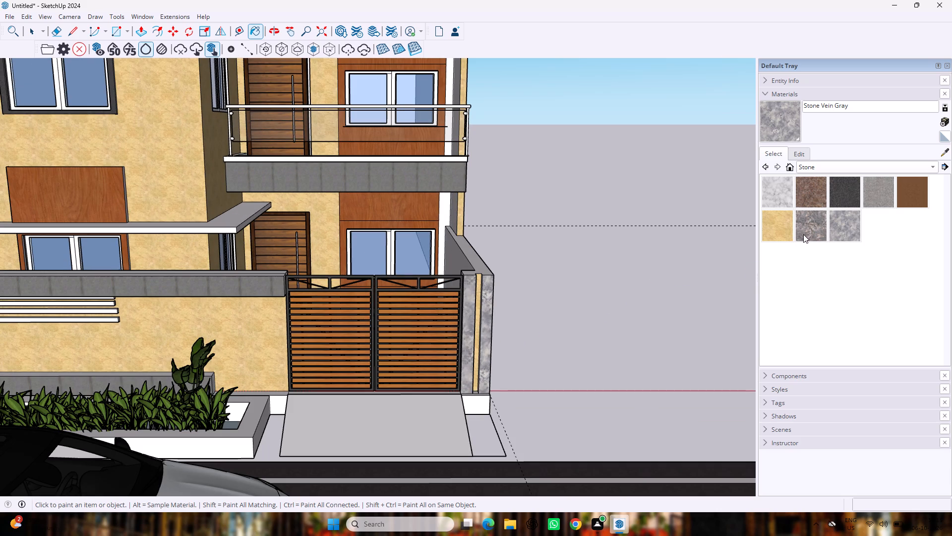
pyautogui.click(773, 231)
pyautogui.scroll(-5, 583, 272)
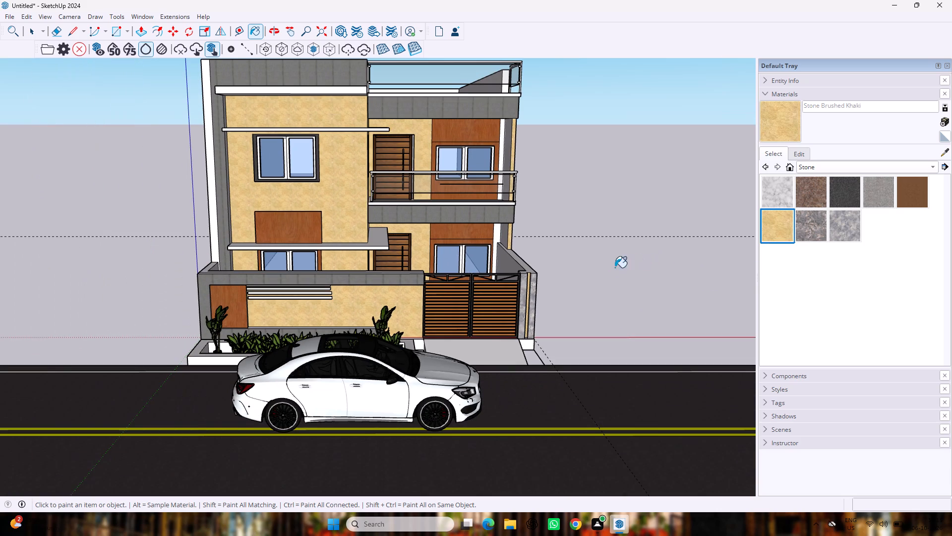
pyautogui.scroll(3, 201, 183)
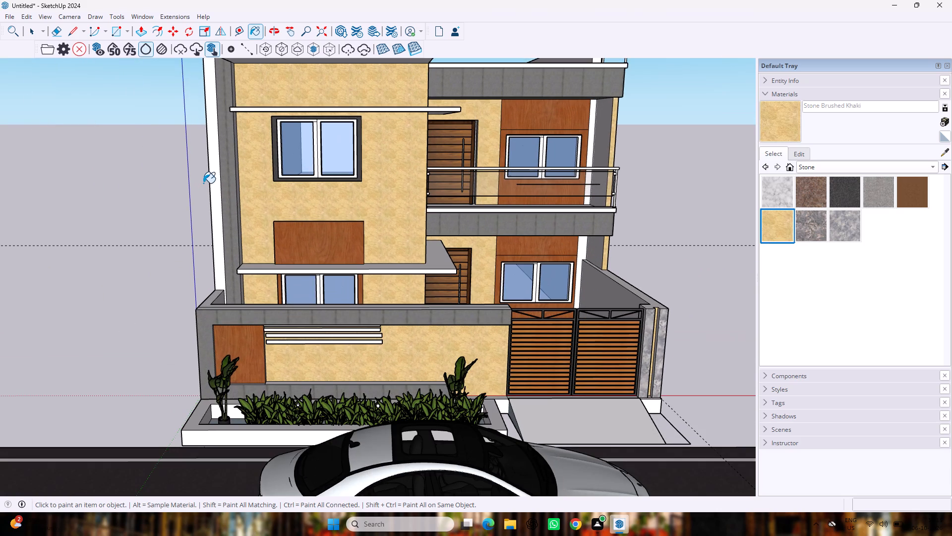
pyautogui.click(216, 200)
# Examine the painted street front of the house from several angles and distances.
pyautogui.scroll(-6, 235, 186)
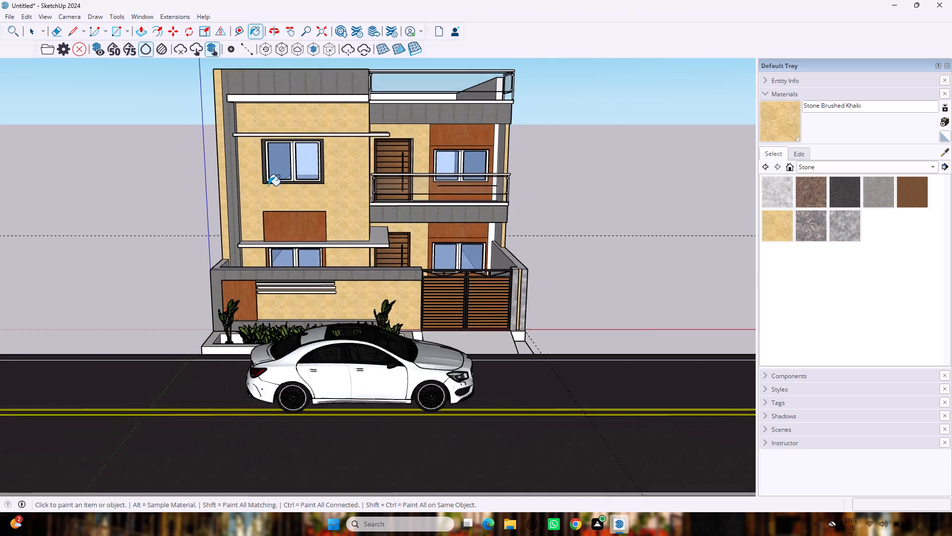
pyautogui.scroll(-2, 268, 186)
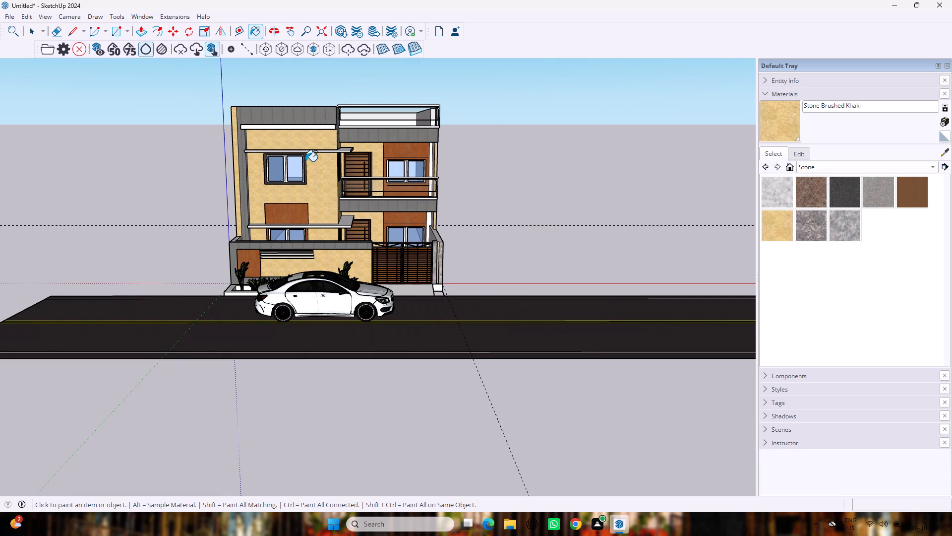
pyautogui.moveTo(296, 152); pyautogui.dragTo(329, 105, button='middle')
pyautogui.scroll(1, 296, 152)
pyautogui.scroll(1, 329, 101)
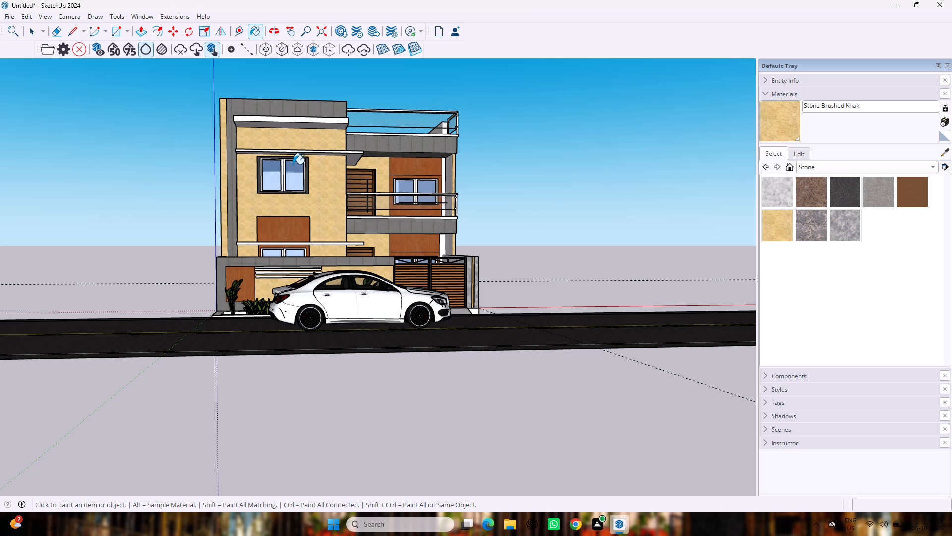
pyautogui.scroll(-4, 292, 164)
pyautogui.moveTo(374, 166); pyautogui.dragTo(329, 210, button='middle')
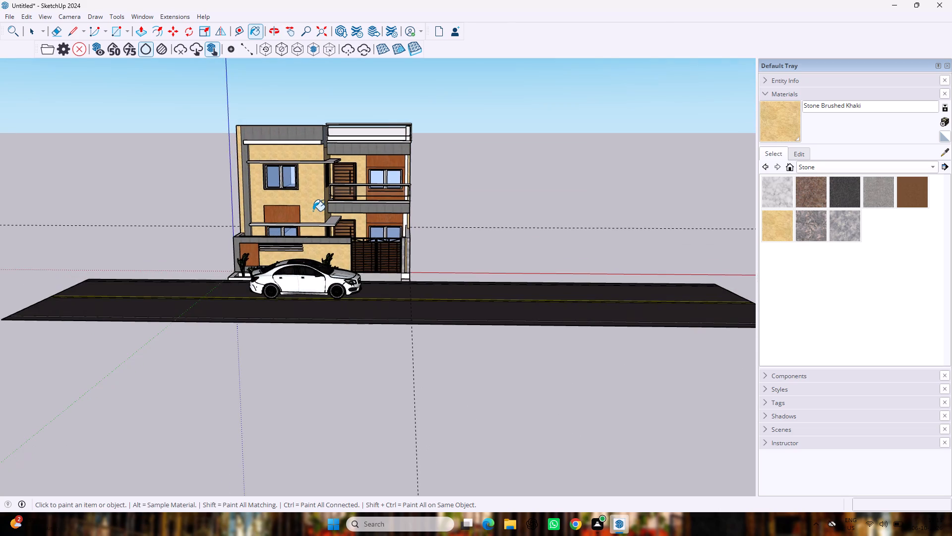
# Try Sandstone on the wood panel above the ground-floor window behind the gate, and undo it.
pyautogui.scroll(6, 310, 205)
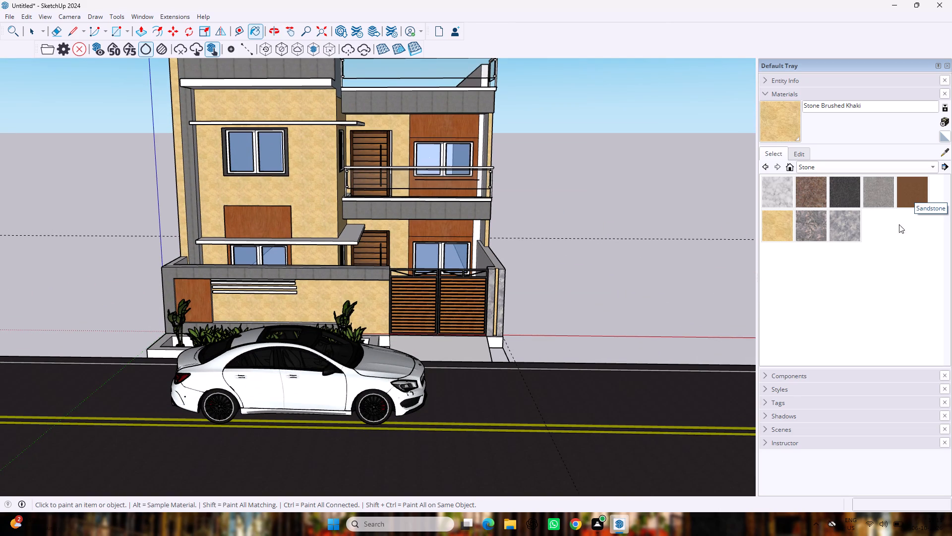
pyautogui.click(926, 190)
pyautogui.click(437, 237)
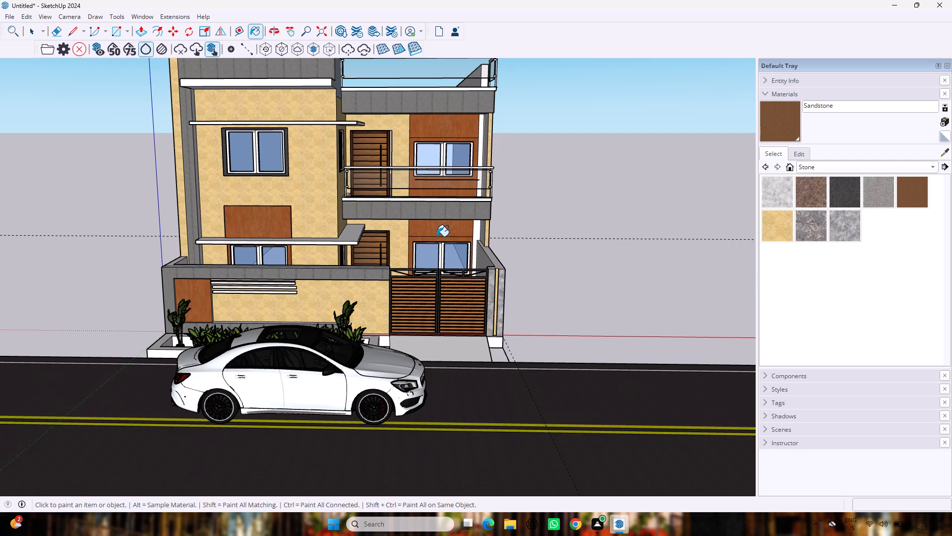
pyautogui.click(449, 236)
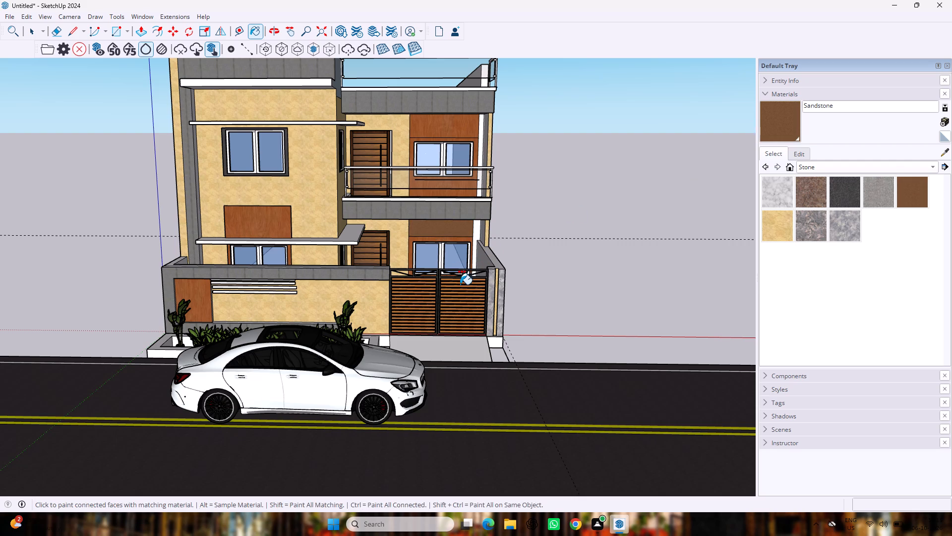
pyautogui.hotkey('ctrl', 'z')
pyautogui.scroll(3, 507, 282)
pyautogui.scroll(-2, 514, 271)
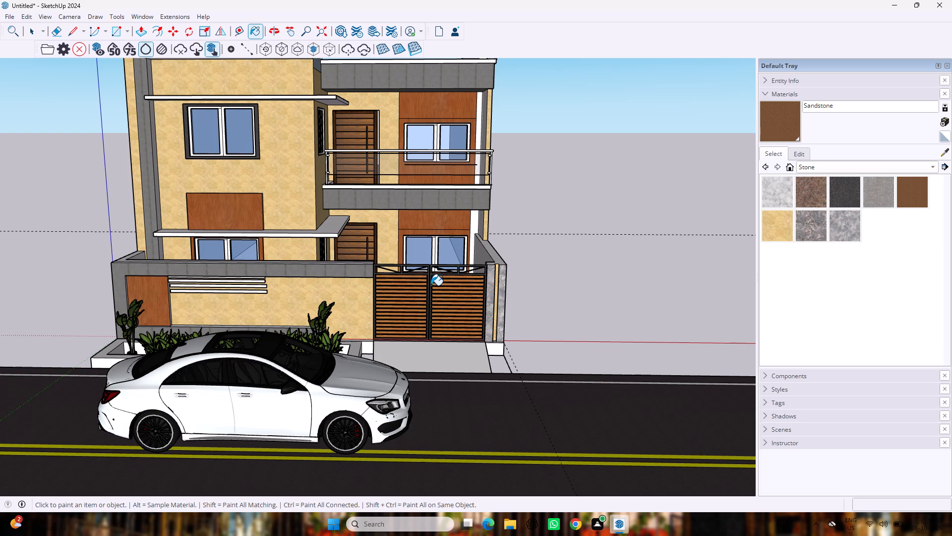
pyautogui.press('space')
# Close the Default Tray to free up the drawing area.
pyautogui.scroll(-3, 380, 296)
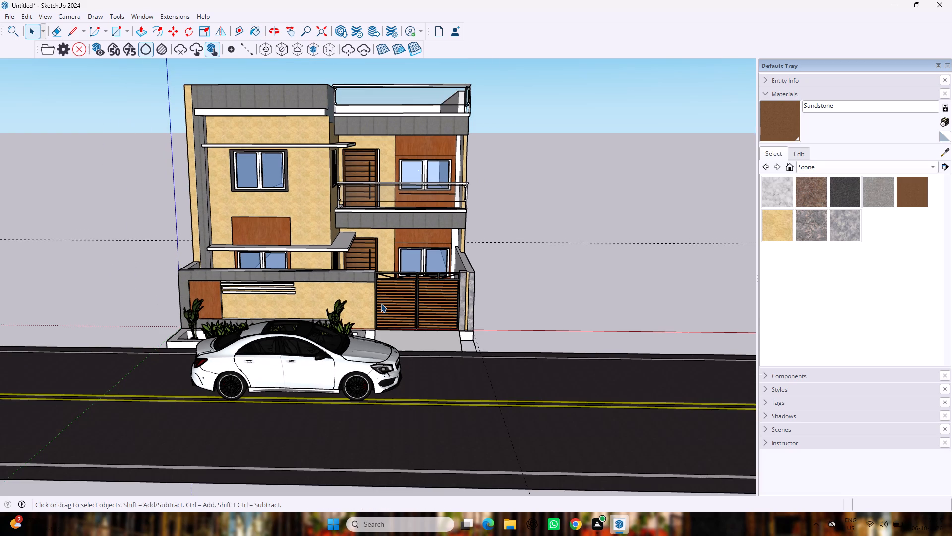
pyautogui.click(945, 65)
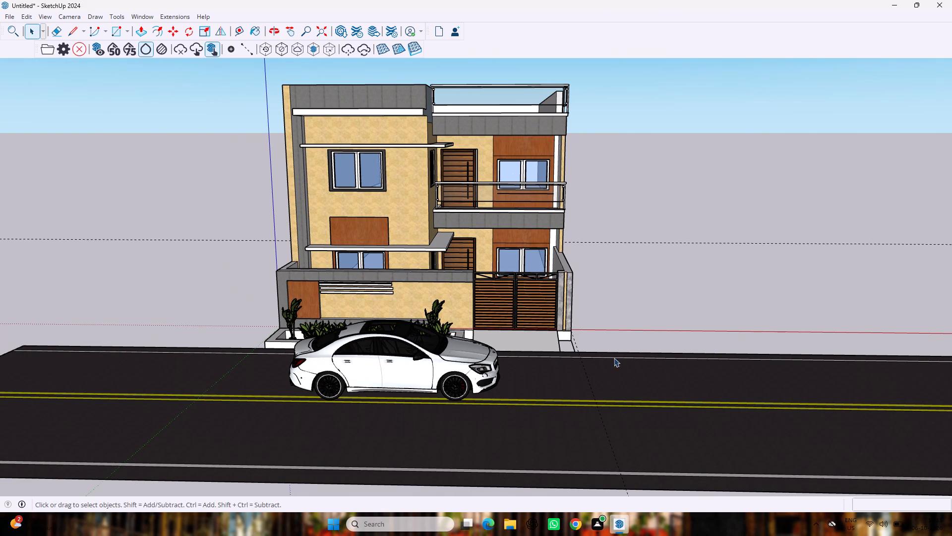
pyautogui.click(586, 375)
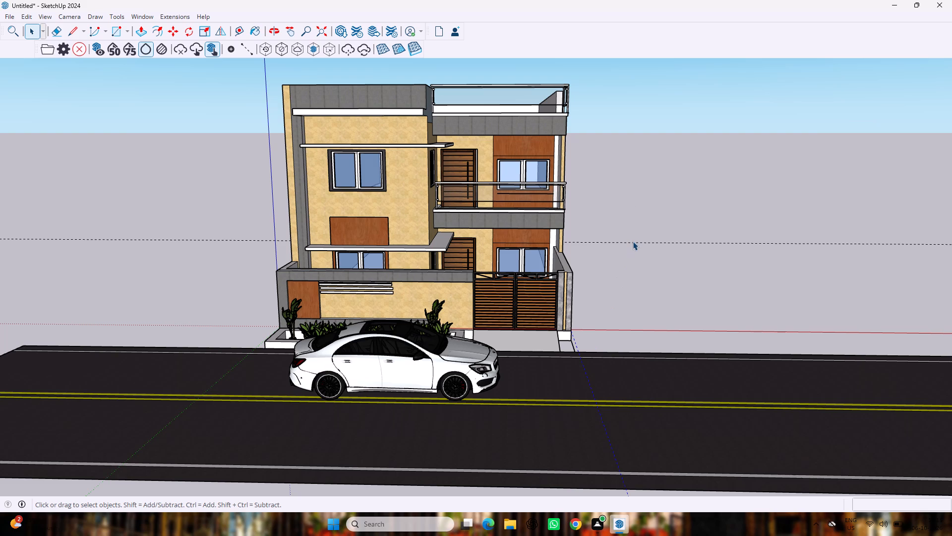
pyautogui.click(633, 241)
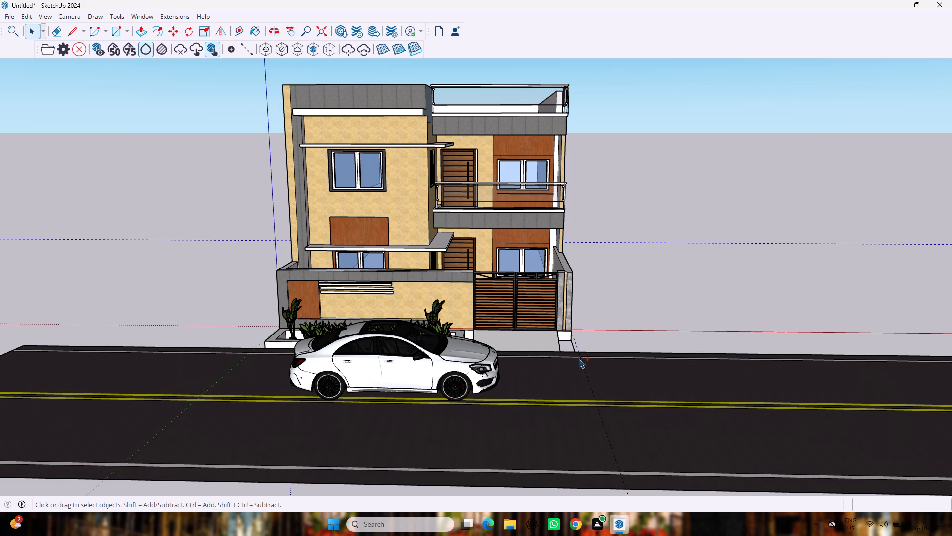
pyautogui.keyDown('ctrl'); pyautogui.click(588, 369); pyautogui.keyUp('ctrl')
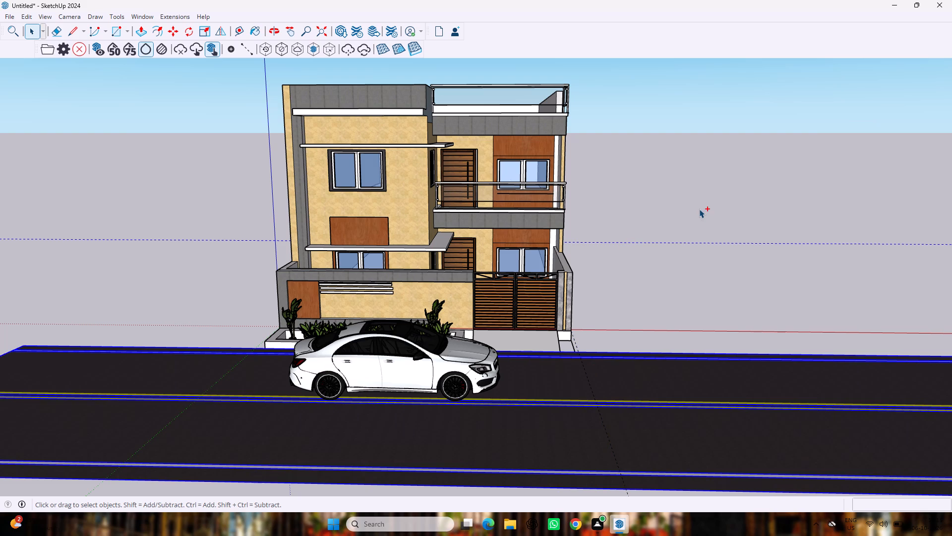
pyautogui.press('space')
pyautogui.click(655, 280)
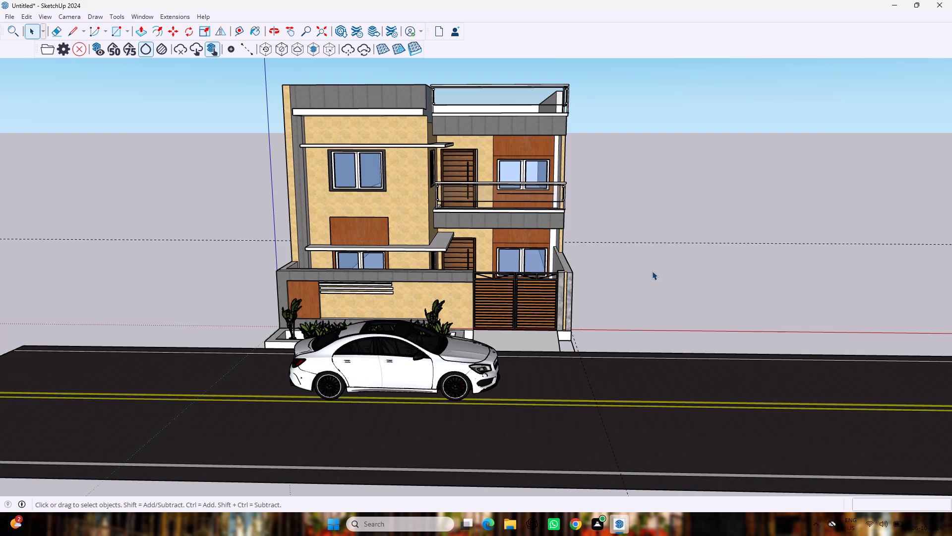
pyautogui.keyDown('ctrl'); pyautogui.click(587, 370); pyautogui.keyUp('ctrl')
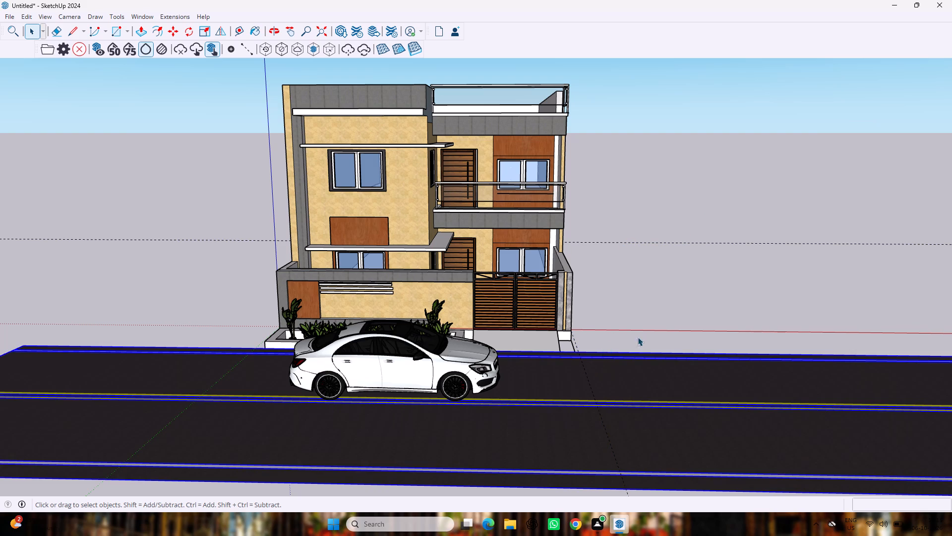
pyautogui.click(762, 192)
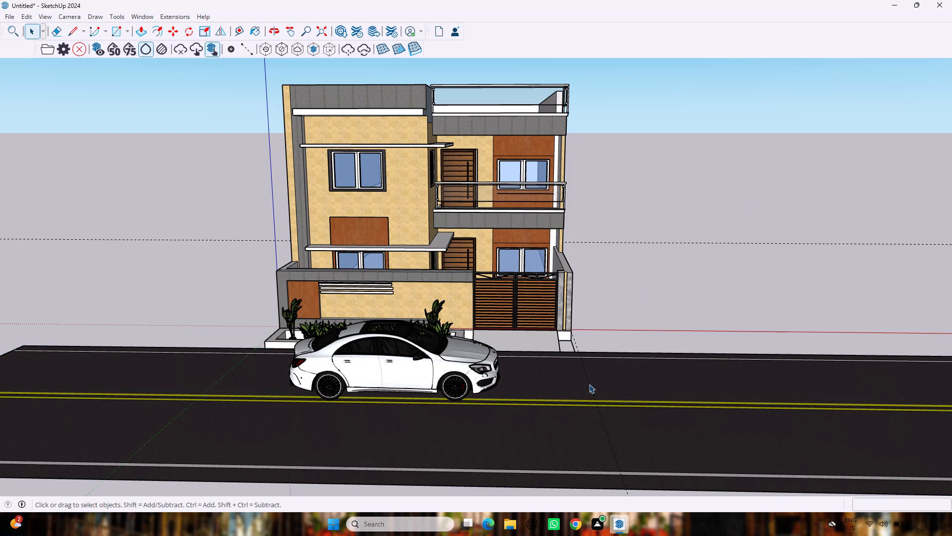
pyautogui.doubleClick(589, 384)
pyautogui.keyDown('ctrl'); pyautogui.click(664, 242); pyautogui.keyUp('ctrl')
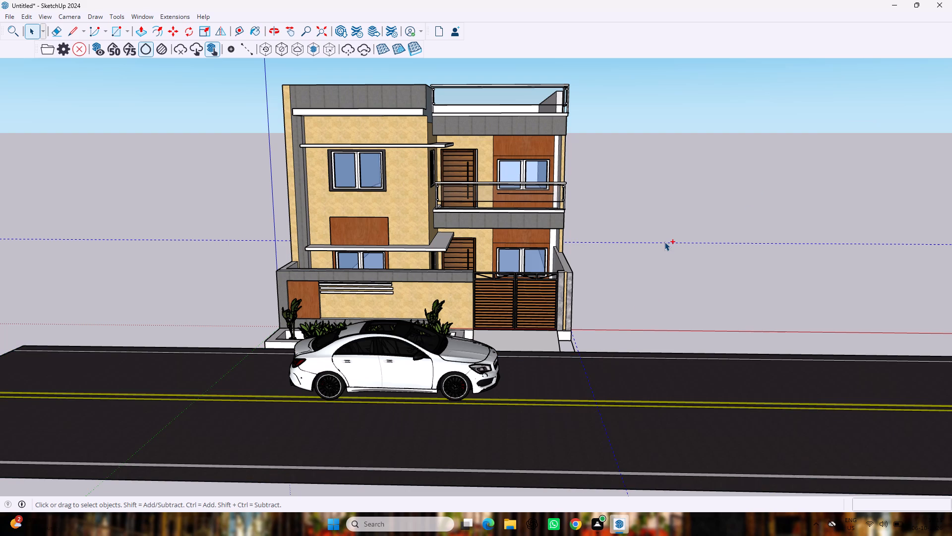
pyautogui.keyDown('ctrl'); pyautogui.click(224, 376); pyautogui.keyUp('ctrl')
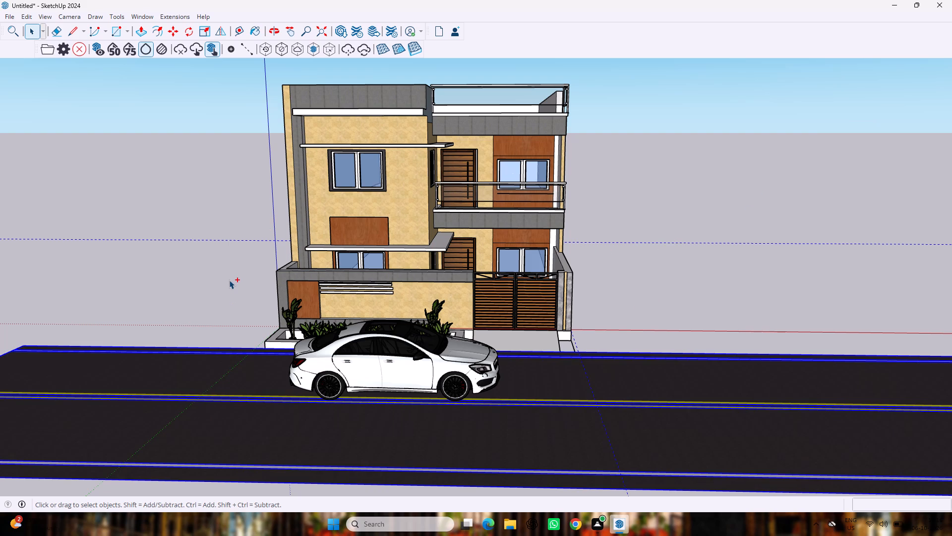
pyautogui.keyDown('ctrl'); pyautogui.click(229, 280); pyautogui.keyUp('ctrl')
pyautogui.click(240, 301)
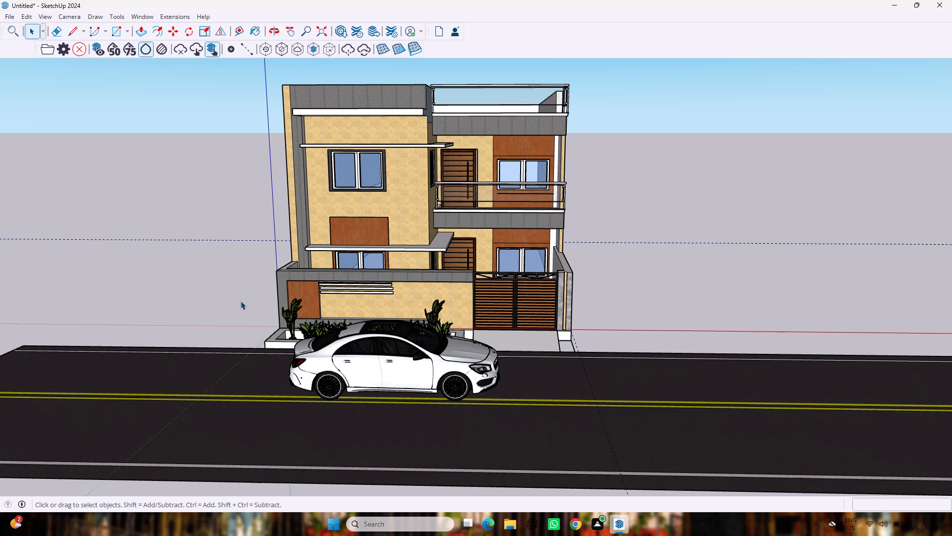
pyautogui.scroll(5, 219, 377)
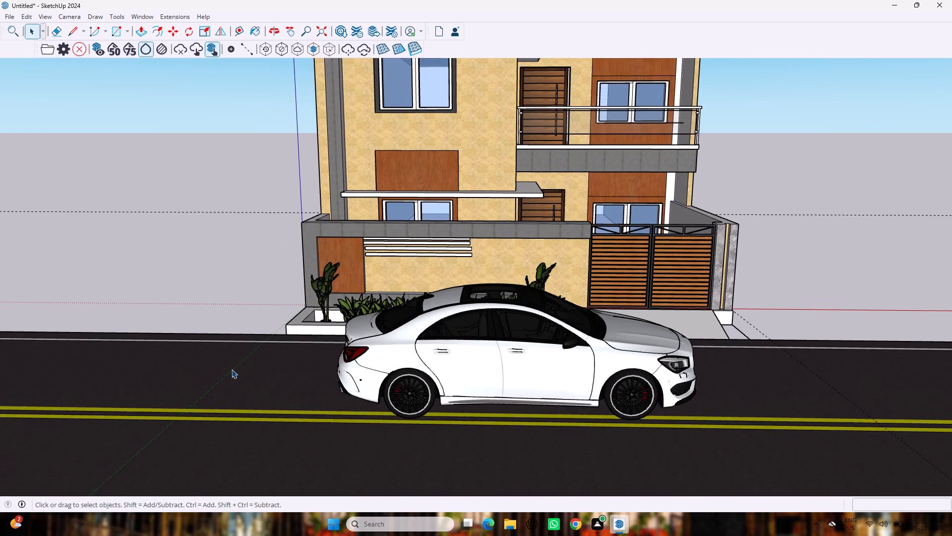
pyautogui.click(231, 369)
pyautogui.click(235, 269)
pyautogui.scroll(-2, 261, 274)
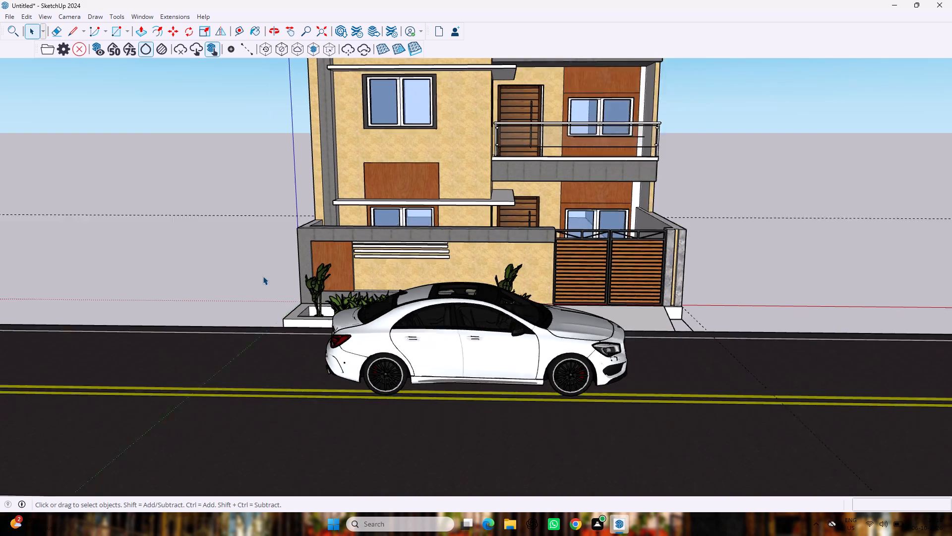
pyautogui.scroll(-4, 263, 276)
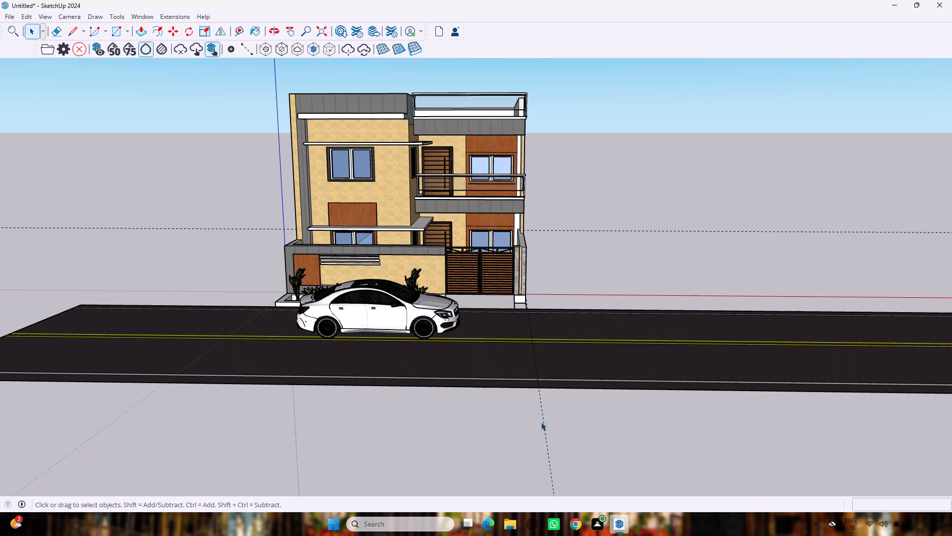
# Delete the two dashed guide lines, one running across behind the house and one crossing the road near the gate.
pyautogui.click(541, 422)
pyautogui.keyDown('ctrl'); pyautogui.click(541, 418); pyautogui.keyUp('ctrl')
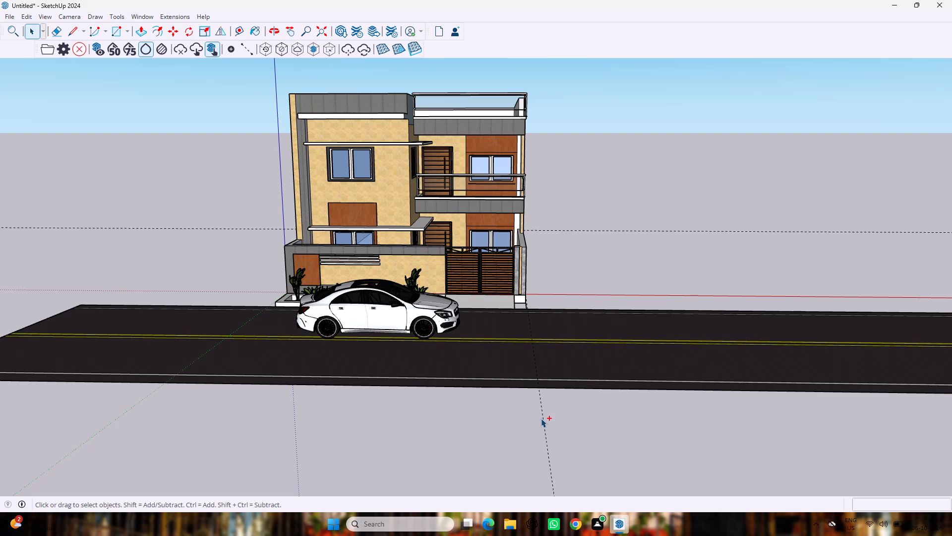
pyautogui.keyDown('ctrl'); pyautogui.click(540, 418); pyautogui.keyUp('ctrl')
pyautogui.keyDown('ctrl'); pyautogui.click(540, 418); pyautogui.keyUp('ctrl')
pyautogui.keyDown('ctrl'); pyautogui.click(543, 419); pyautogui.keyUp('ctrl')
pyautogui.keyDown('ctrl'); pyautogui.click(634, 230); pyautogui.keyUp('ctrl')
pyautogui.hotkey('ctrl', 'Delete')
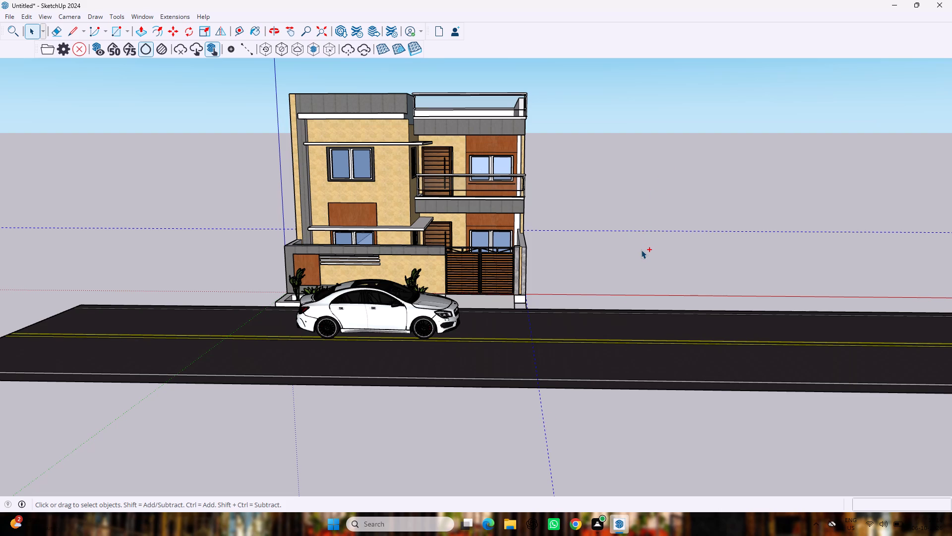
pyautogui.press('Delete')
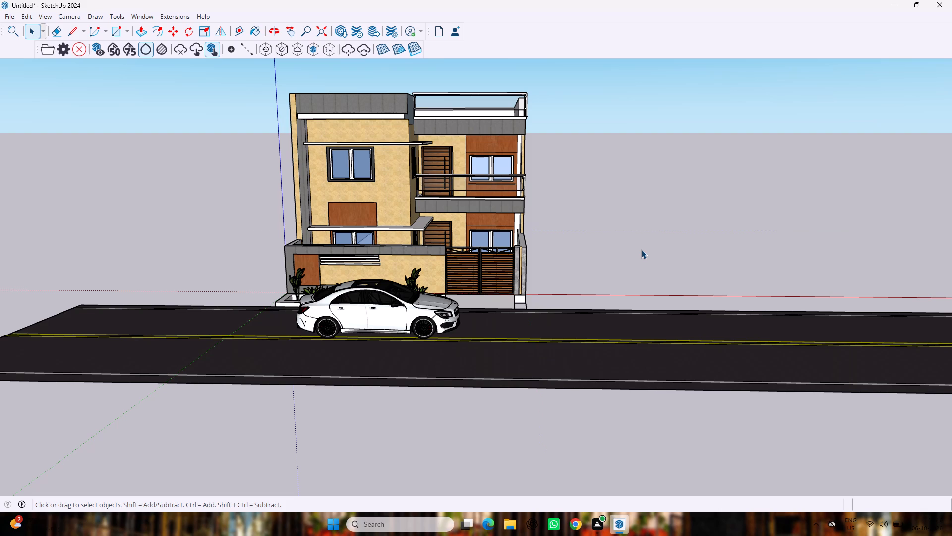
# Examine the house front, roof terrace and boundary wall from raised and street-level viewpoints.
pyautogui.scroll(4, 433, 217)
pyautogui.moveTo(430, 192); pyautogui.dragTo(422, 235, button='middle')
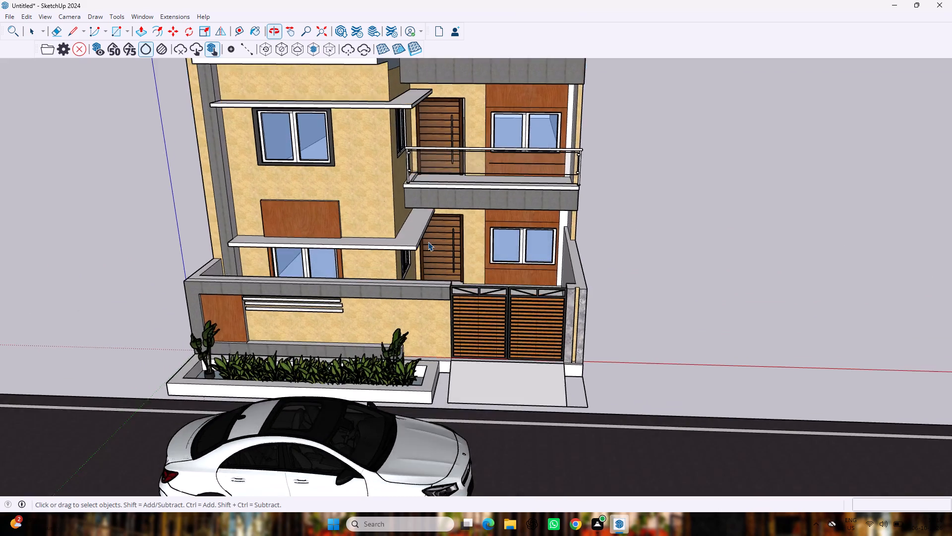
pyautogui.scroll(-3, 428, 243)
pyautogui.scroll(2, 432, 191)
pyautogui.scroll(-4, 432, 190)
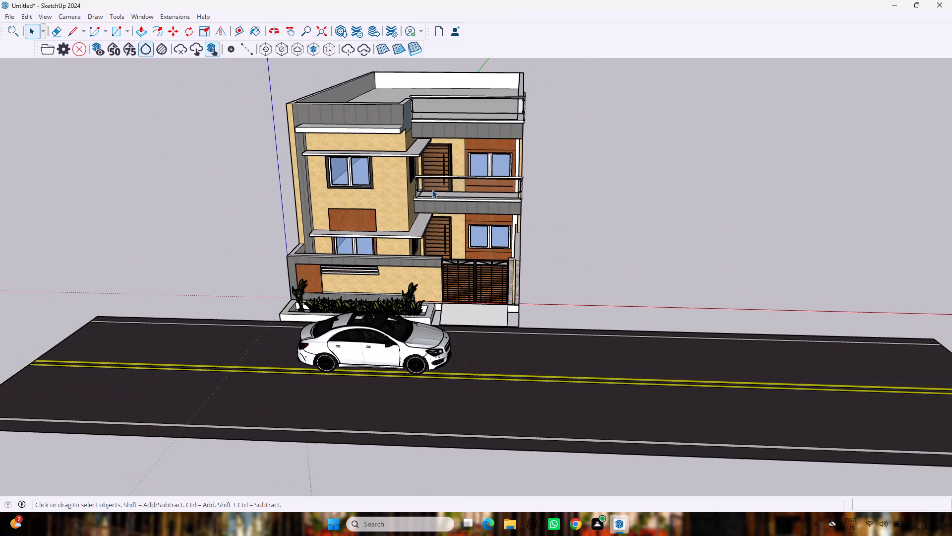
pyautogui.middleClick(444, 164)
pyautogui.scroll(3, 379, 138)
pyautogui.moveTo(383, 141); pyautogui.dragTo(391, 136, button='middle')
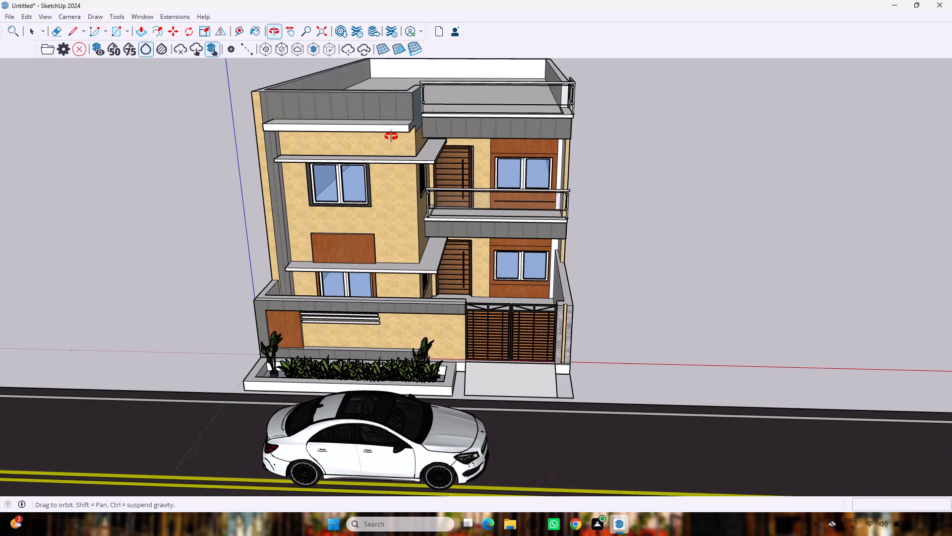
pyautogui.moveTo(391, 136); pyautogui.dragTo(395, 114, button='middle')
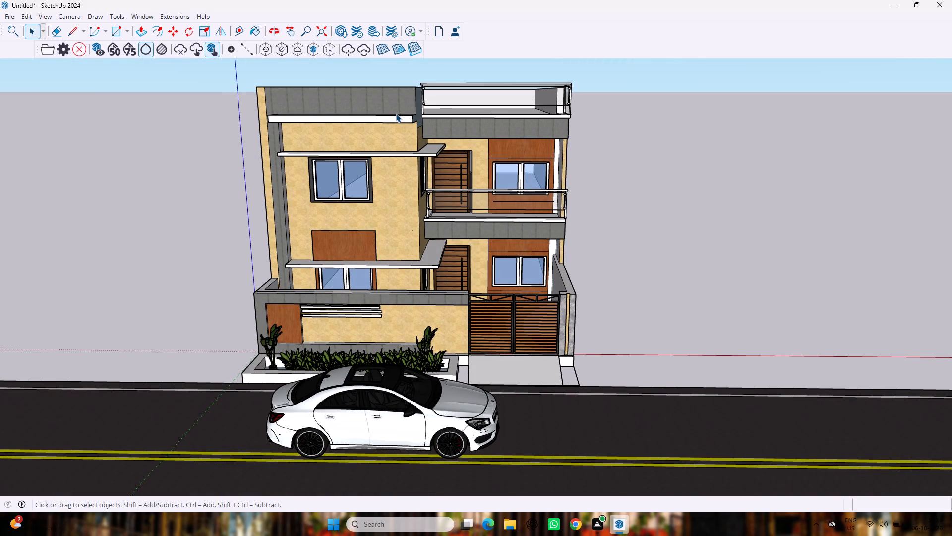
pyautogui.scroll(1, 395, 119)
pyautogui.moveTo(395, 119); pyautogui.dragTo(403, 102, button='middle')
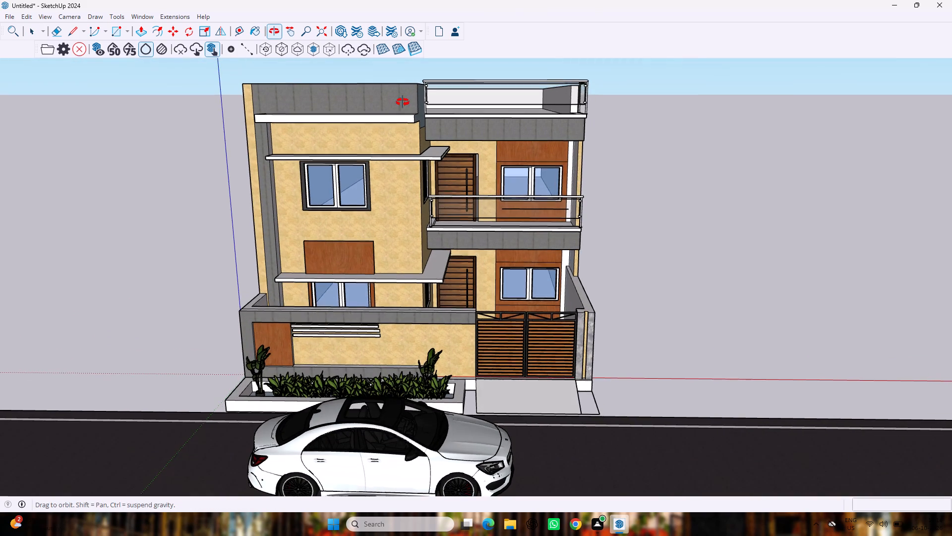
pyautogui.moveTo(403, 102); pyautogui.dragTo(416, 70, button='middle')
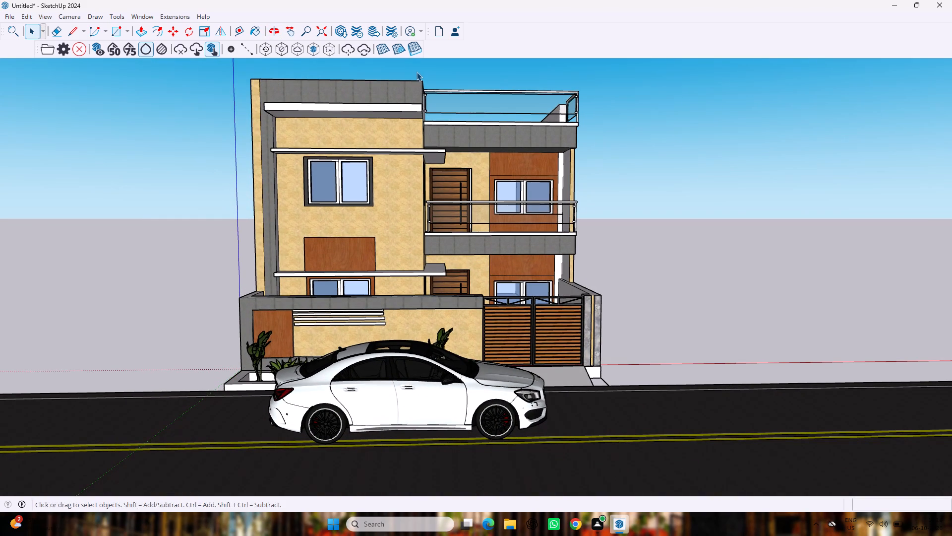
pyautogui.moveTo(419, 79); pyautogui.dragTo(436, 56, button='middle')
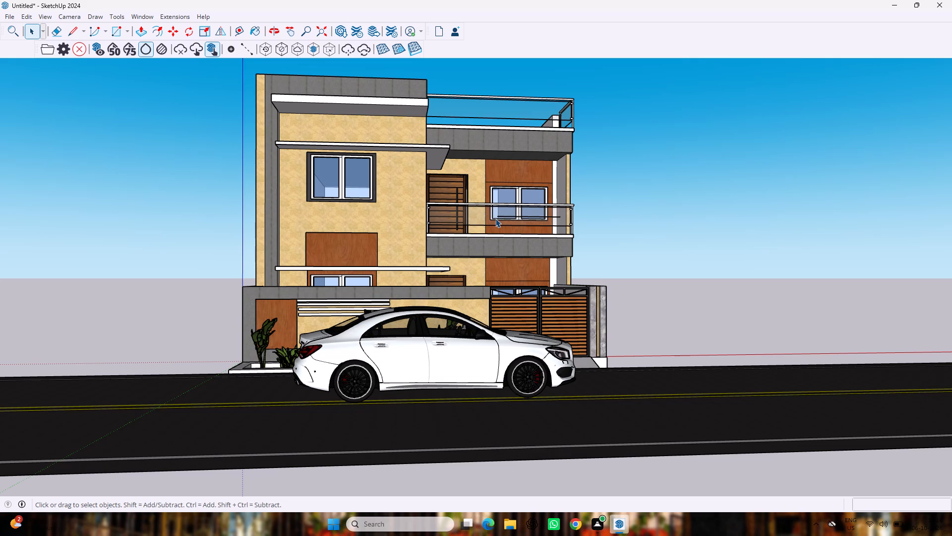
# Save the model as a SketchUp file named "exterior" in the "sketch up" folder inside "kitchen".
pyautogui.hotkey('ctrl', 's')
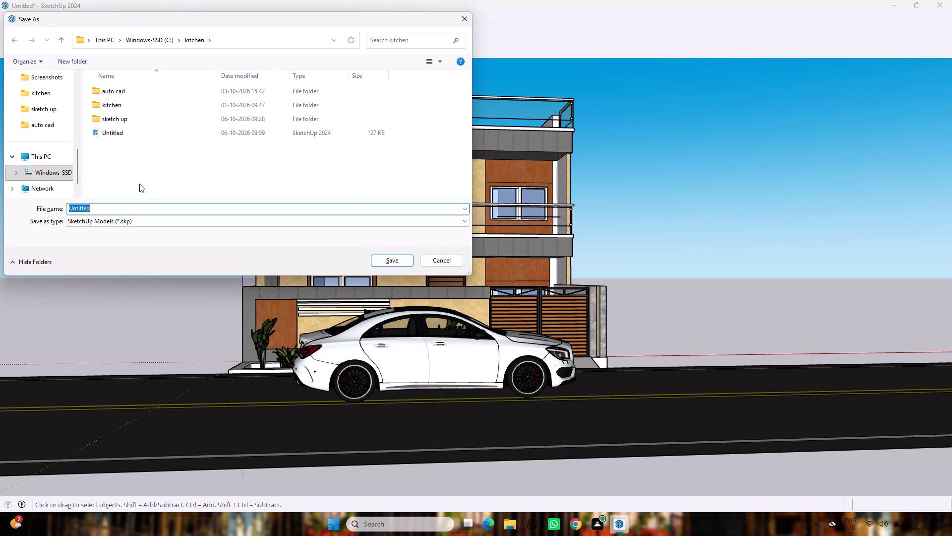
pyautogui.click(56, 173)
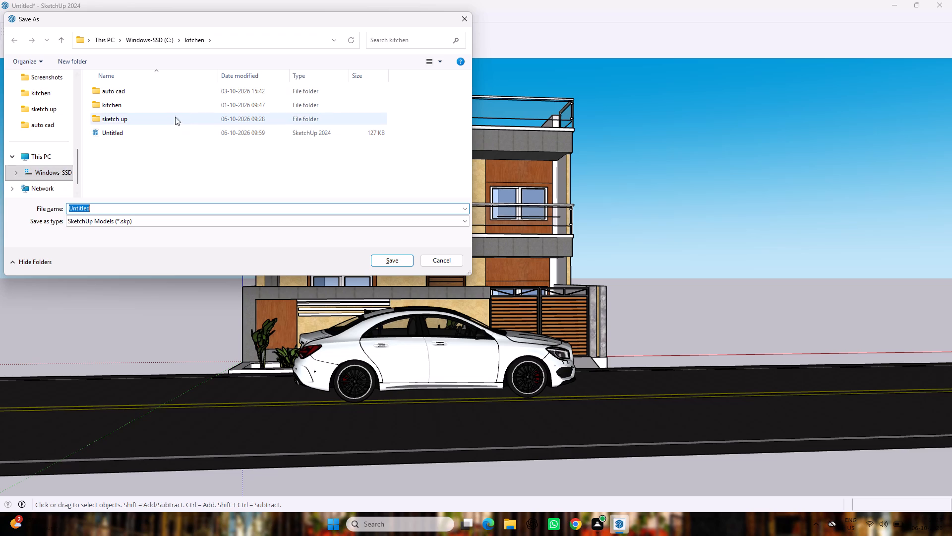
pyautogui.click(173, 113)
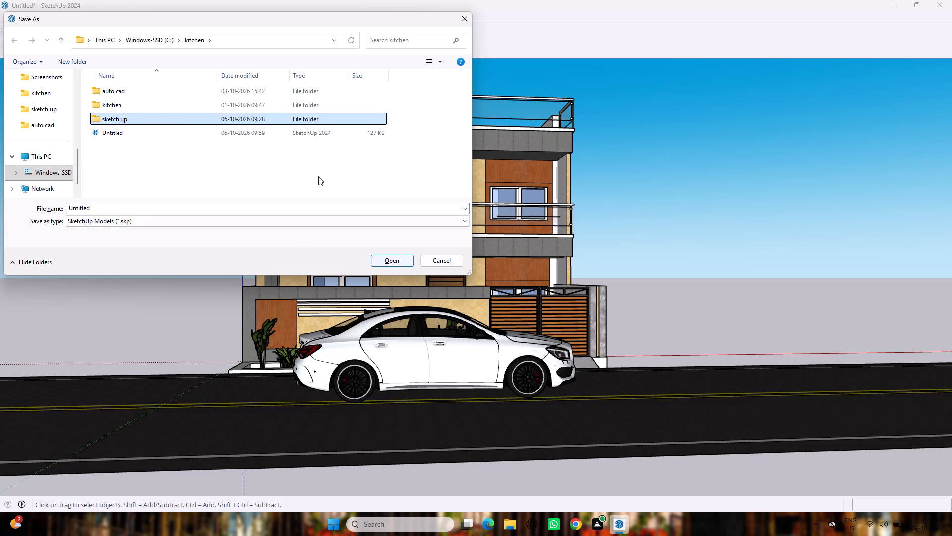
pyautogui.click(205, 103)
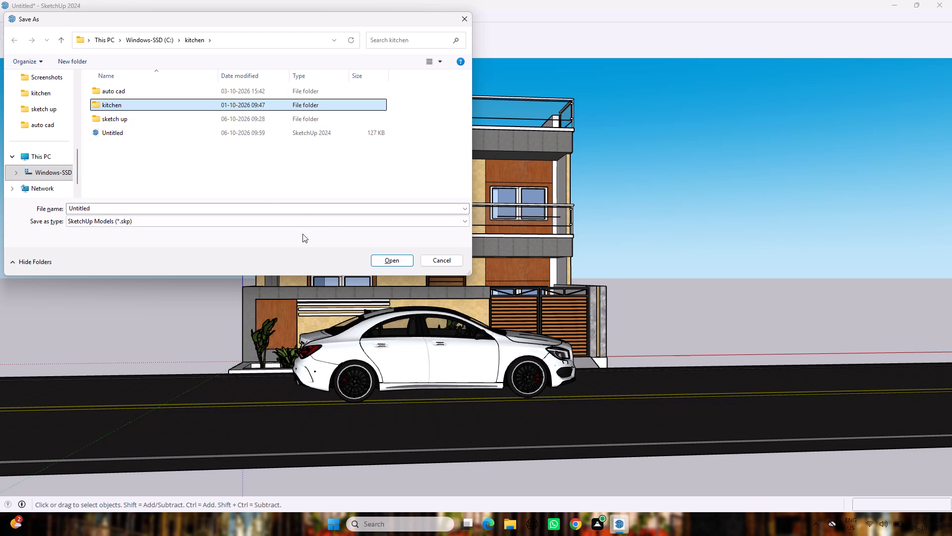
pyautogui.click(255, 114)
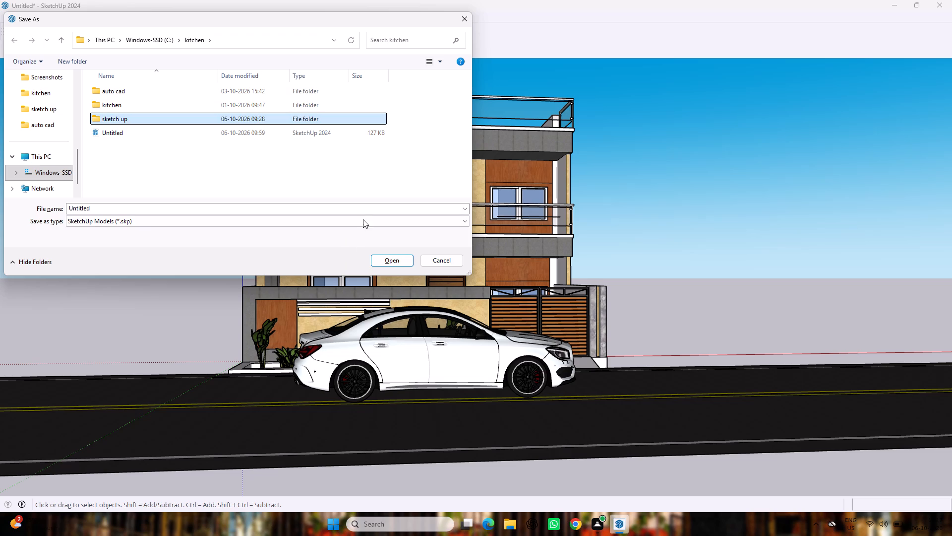
pyautogui.click(385, 264)
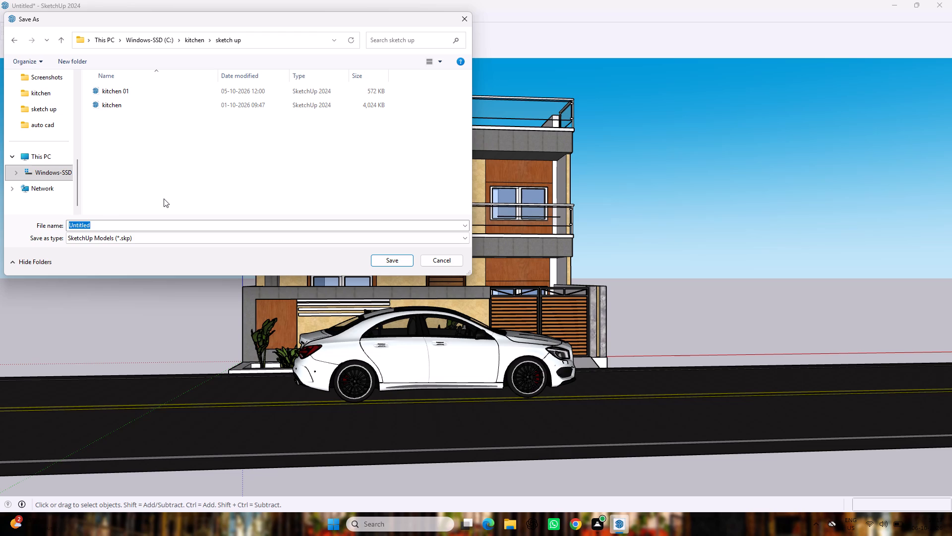
pyautogui.press('e')
pyautogui.click(119, 225)
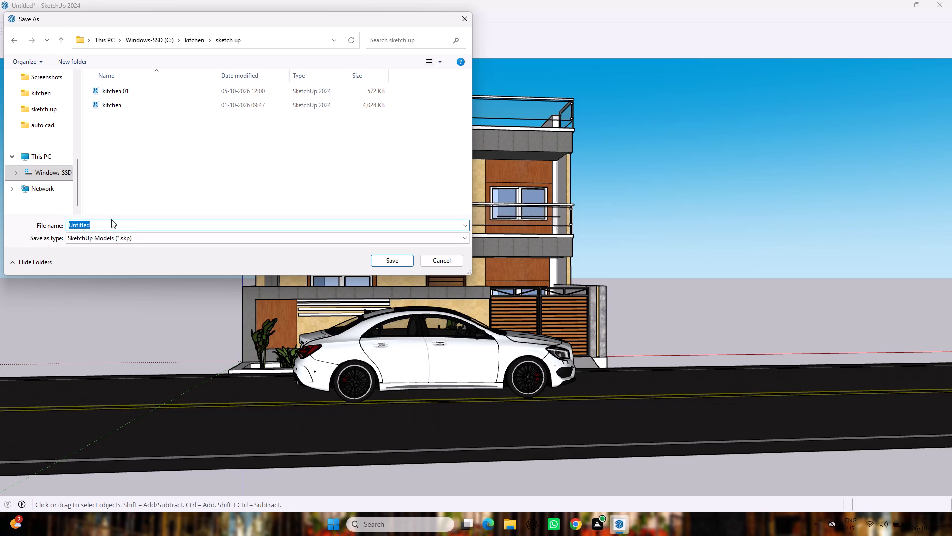
pyautogui.press('e')
pyautogui.write('xter')
pyautogui.press('i')
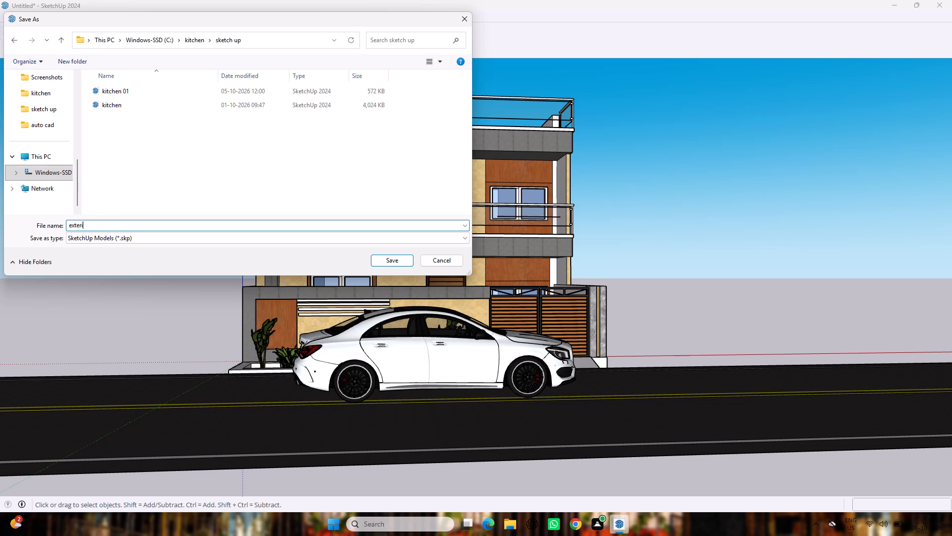
pyautogui.write('ro')
pyautogui.press('BackSpace')
pyautogui.press('BackSpace')
pyautogui.write('or')
pyautogui.click(394, 259)
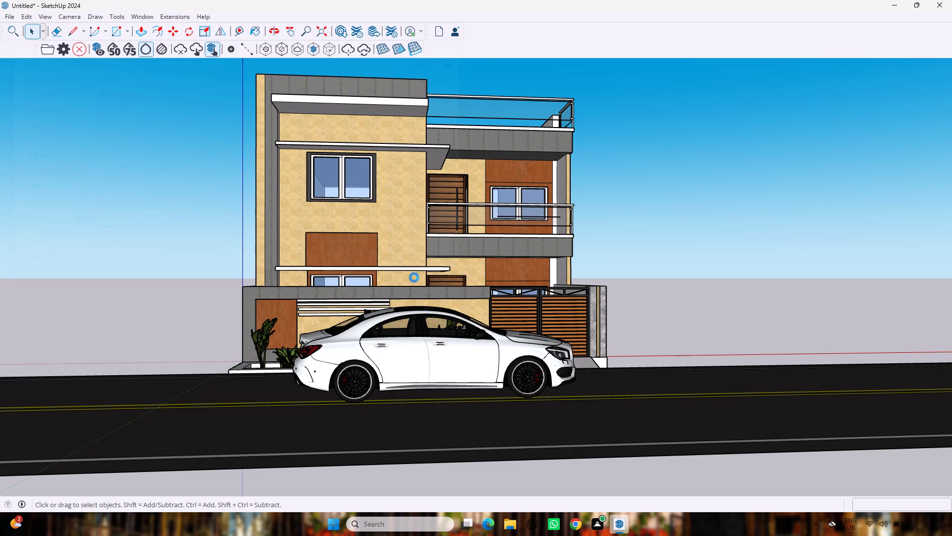